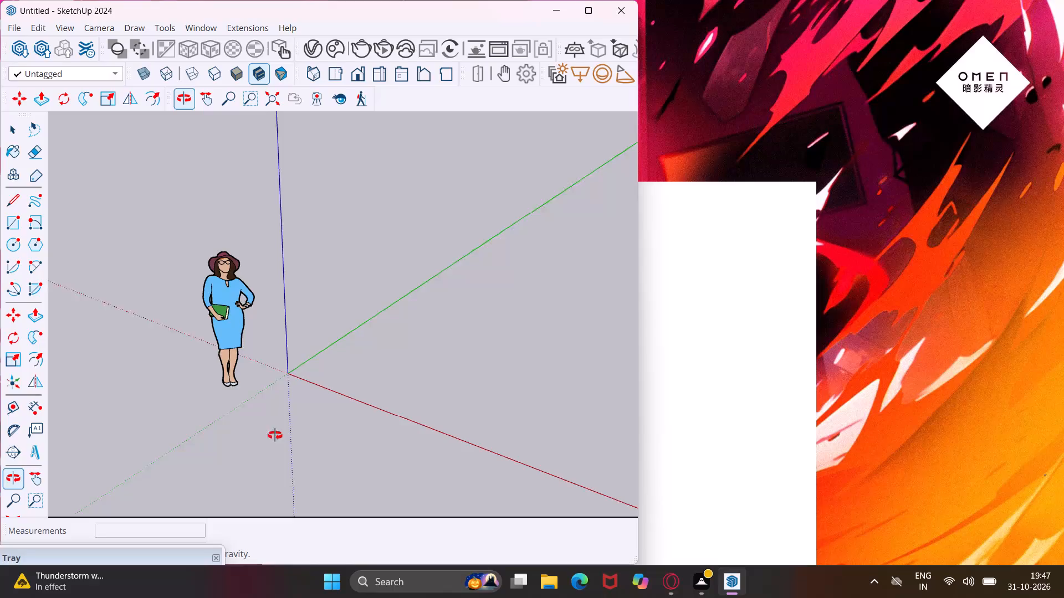
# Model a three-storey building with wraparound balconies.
# Delete the default human figure standing near the origin.
pyautogui.moveTo(257, 246); pyautogui.dragTo(196, 415)
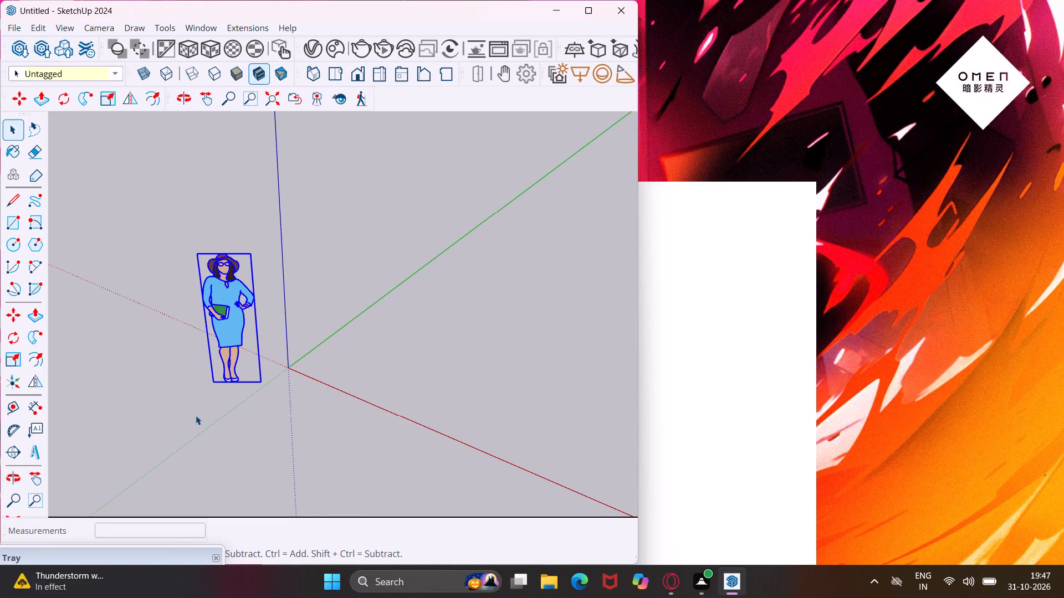
pyautogui.press('Delete')
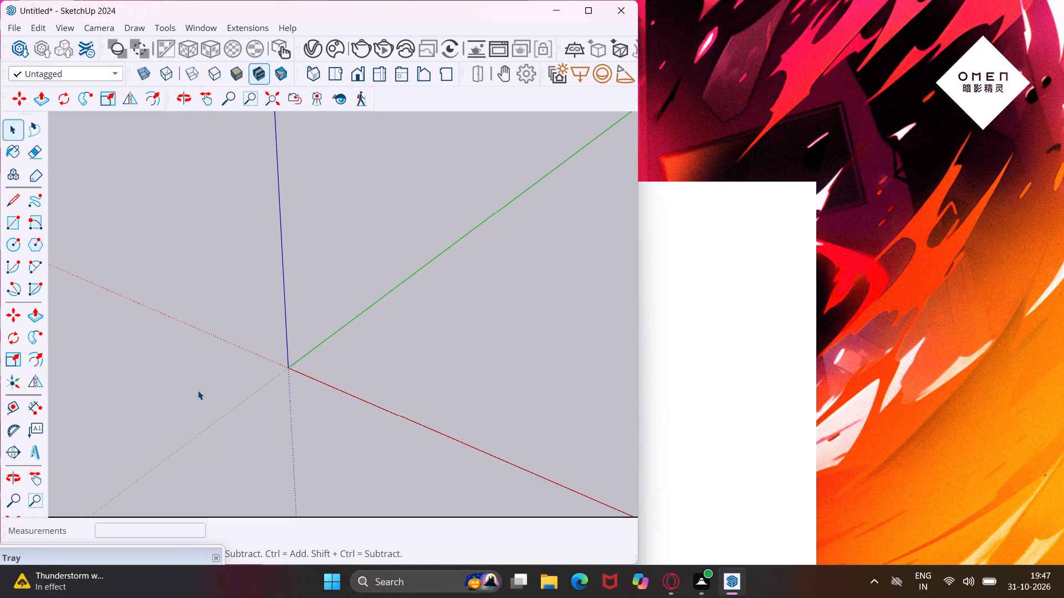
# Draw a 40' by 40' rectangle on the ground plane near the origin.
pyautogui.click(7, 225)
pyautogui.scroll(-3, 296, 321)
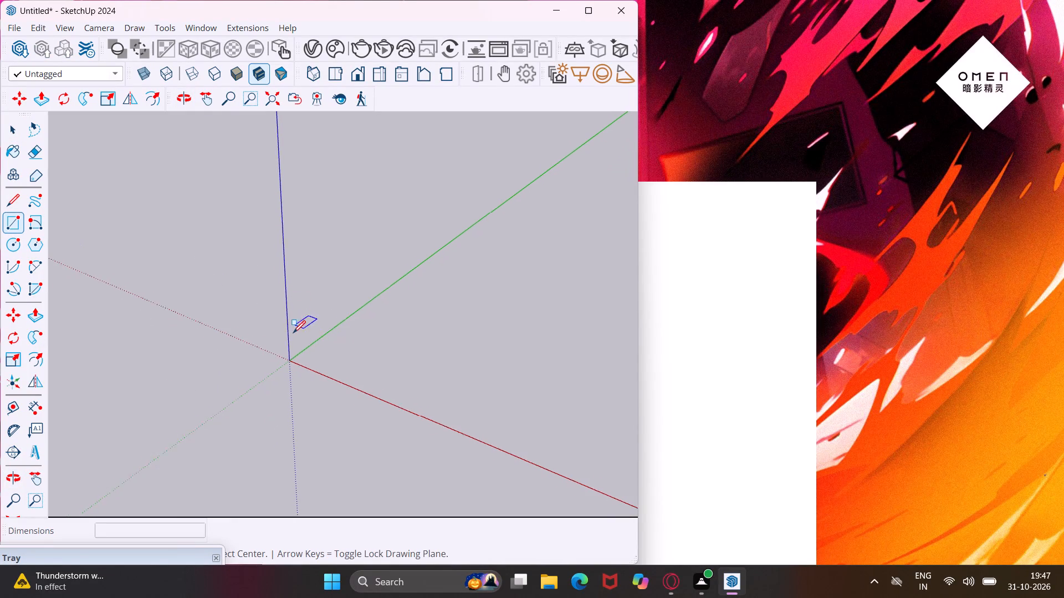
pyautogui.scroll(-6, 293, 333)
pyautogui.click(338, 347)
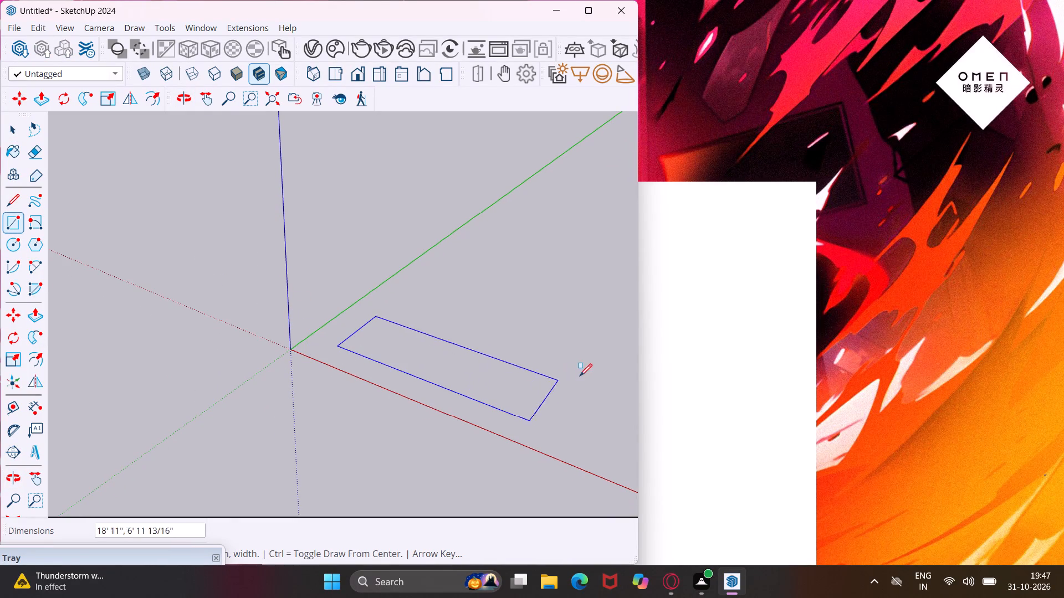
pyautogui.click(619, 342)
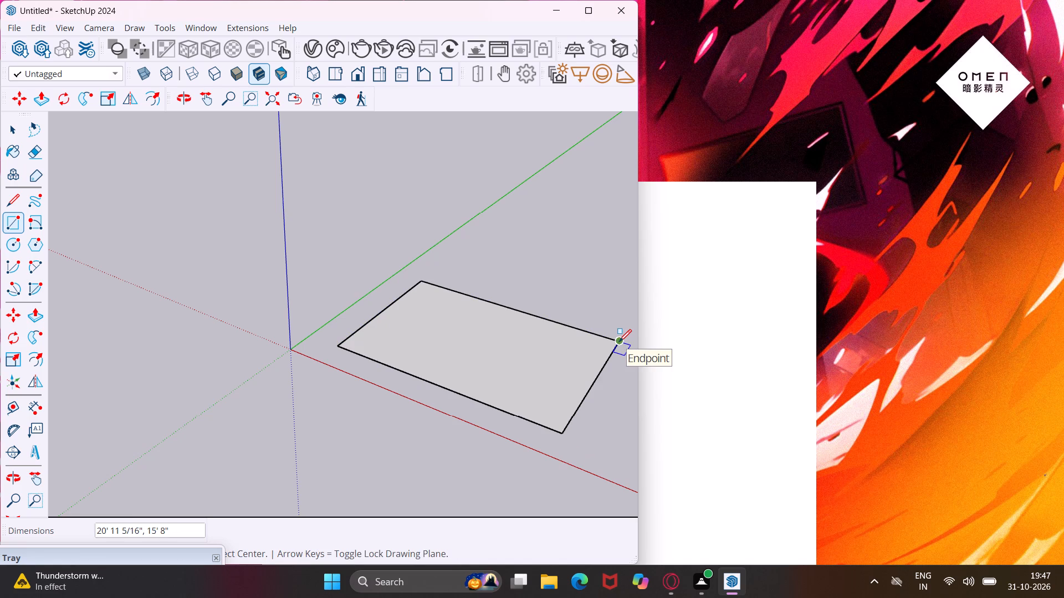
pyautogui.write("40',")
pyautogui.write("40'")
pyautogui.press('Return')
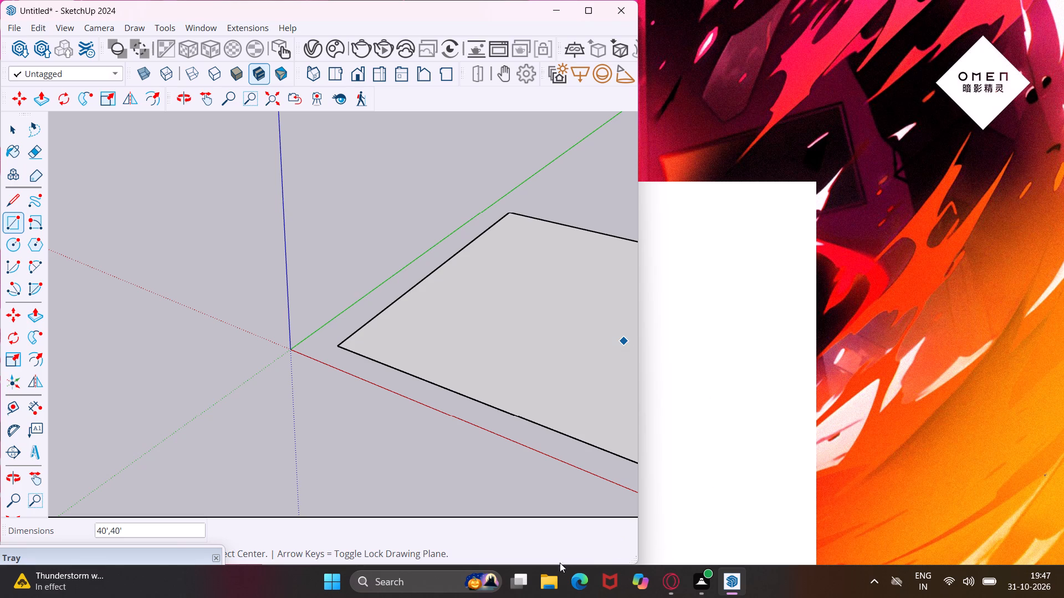
# Open the Villa Home corner-house image from the elevation folder in Downloads as a reference, and close File Explorer.
pyautogui.click(555, 583)
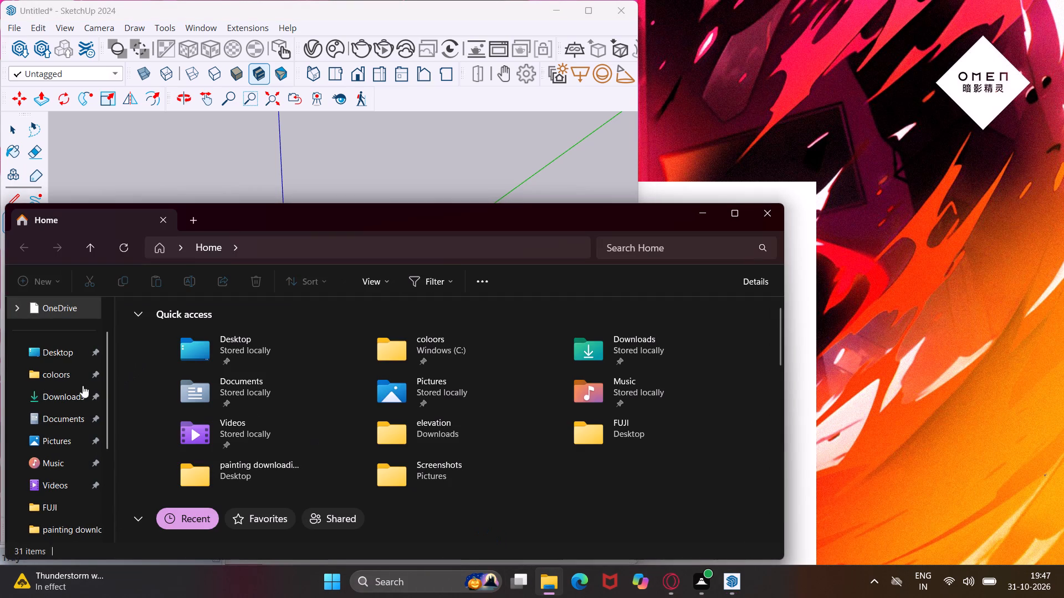
pyautogui.click(49, 396)
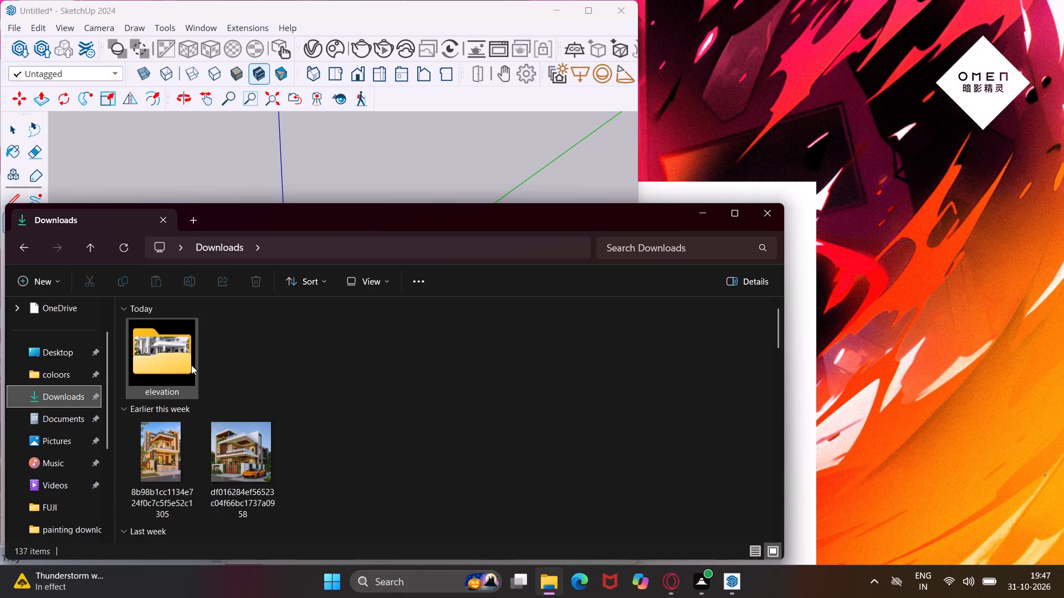
pyautogui.doubleClick(191, 365)
pyautogui.doubleClick(222, 367)
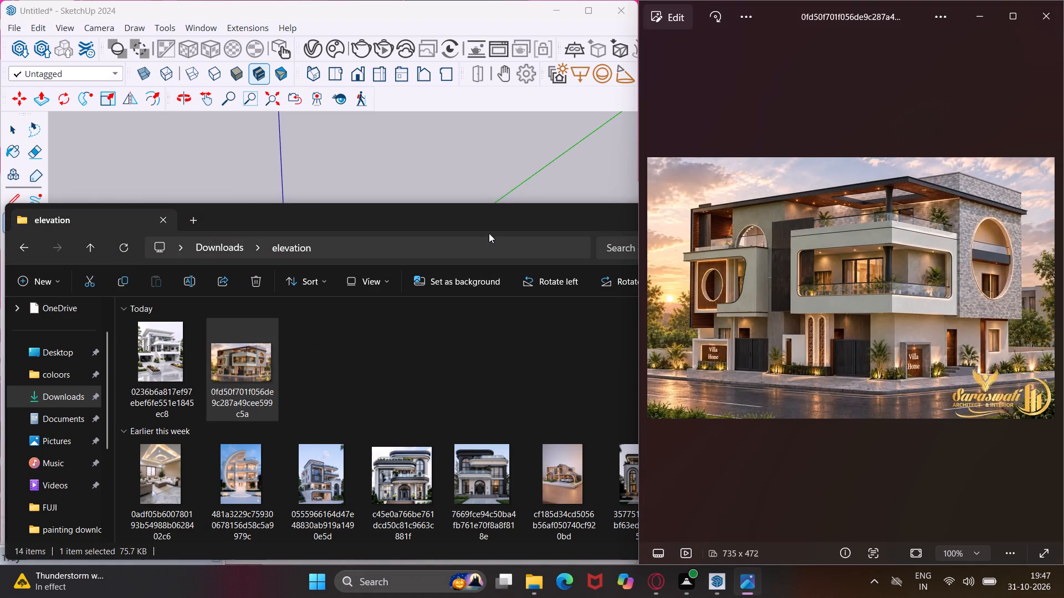
pyautogui.click(489, 223)
pyautogui.click(765, 210)
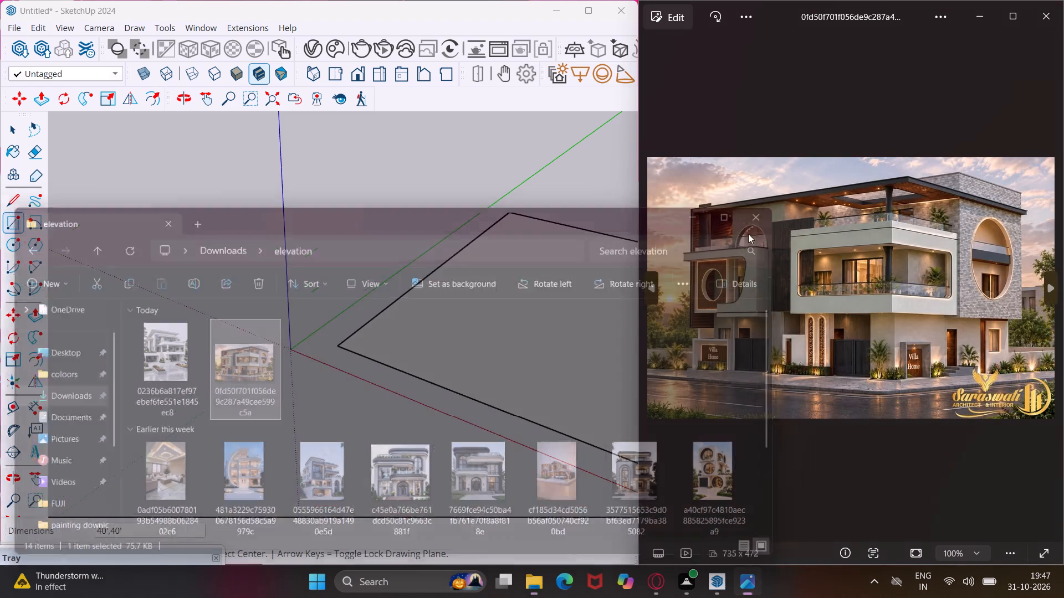
# Widen the SketchUp window so that its edge meets the villa in the reference image without covering the building.
pyautogui.moveTo(432, 421); pyautogui.dragTo(440, 426, button='middle')
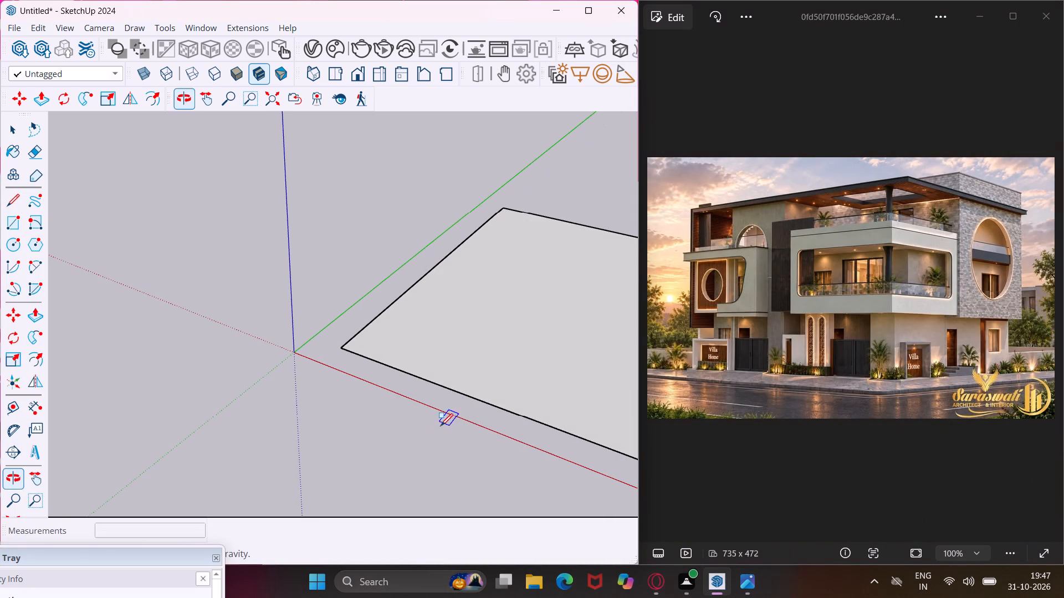
pyautogui.press('Escape')
pyautogui.press('space')
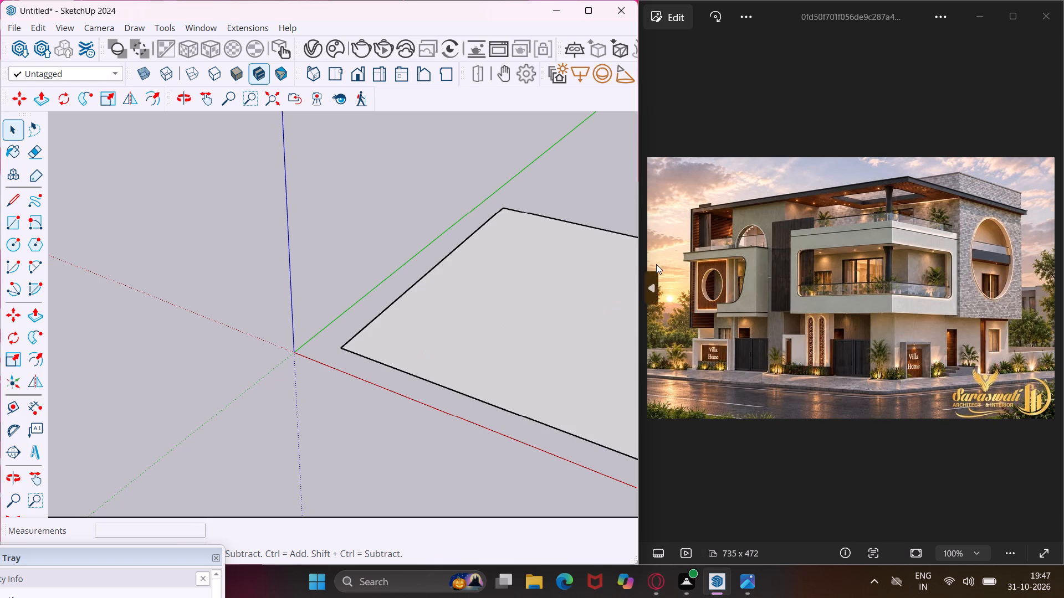
pyautogui.moveTo(640, 274); pyautogui.dragTo(675, 270)
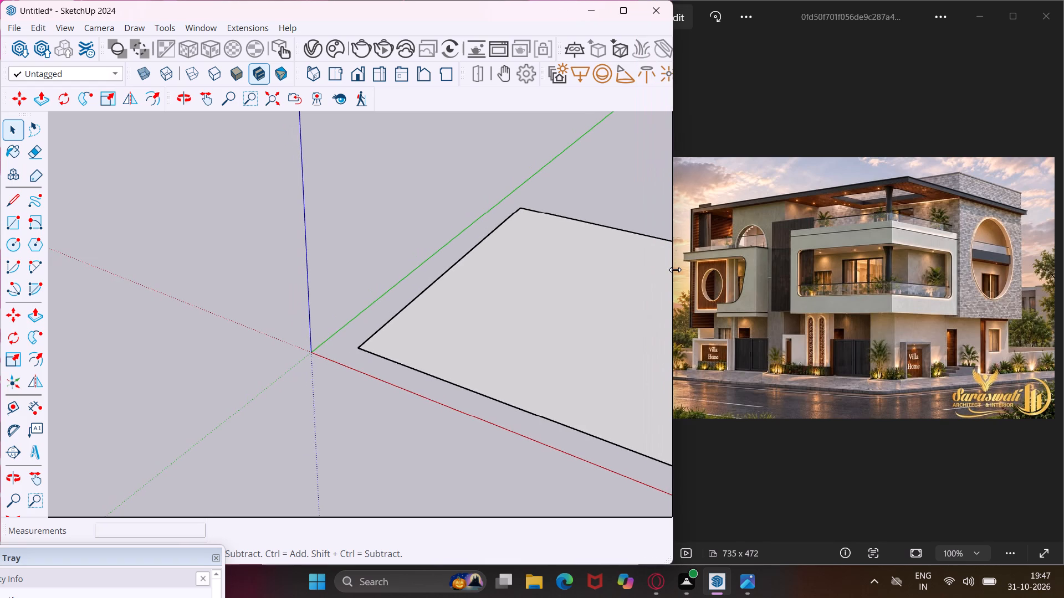
pyautogui.moveTo(675, 270); pyautogui.dragTo(724, 271)
pyautogui.scroll(-7, 274, 295)
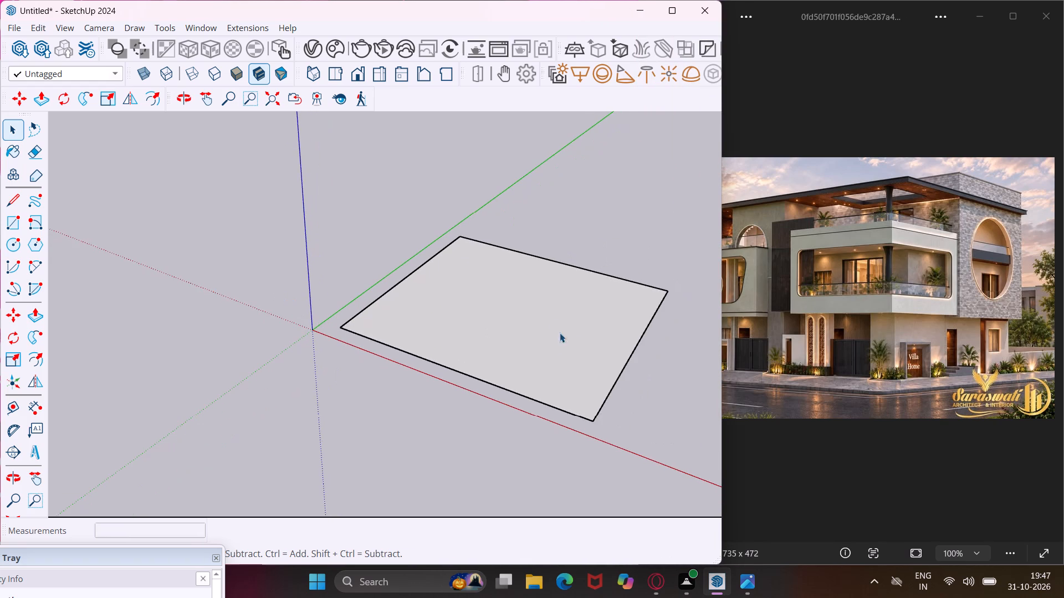
pyautogui.moveTo(572, 336); pyautogui.dragTo(557, 374, button='middle')
pyautogui.scroll(2, 733, 307)
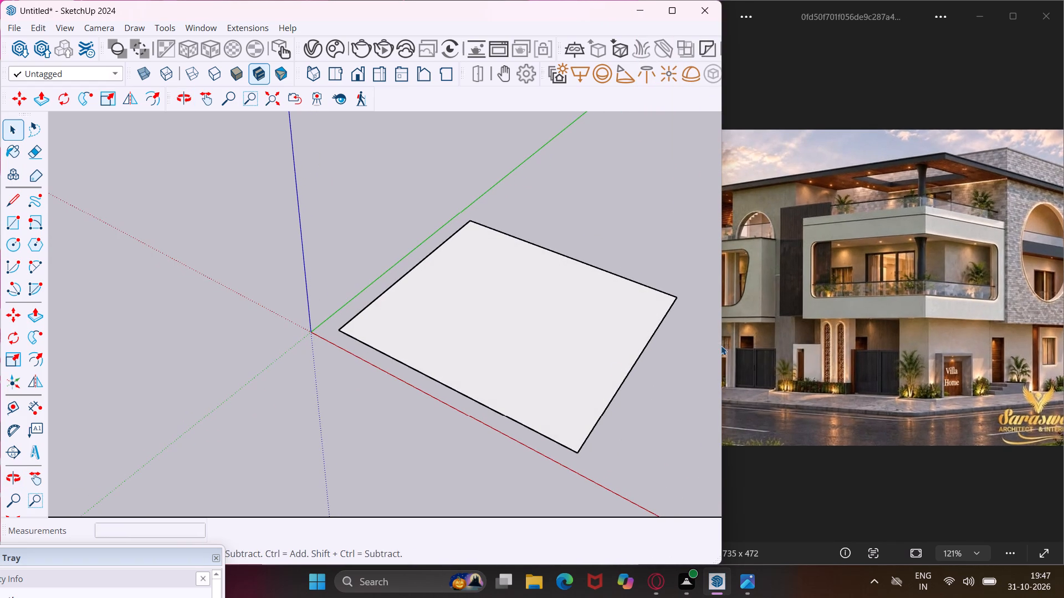
pyautogui.scroll(-6, 752, 331)
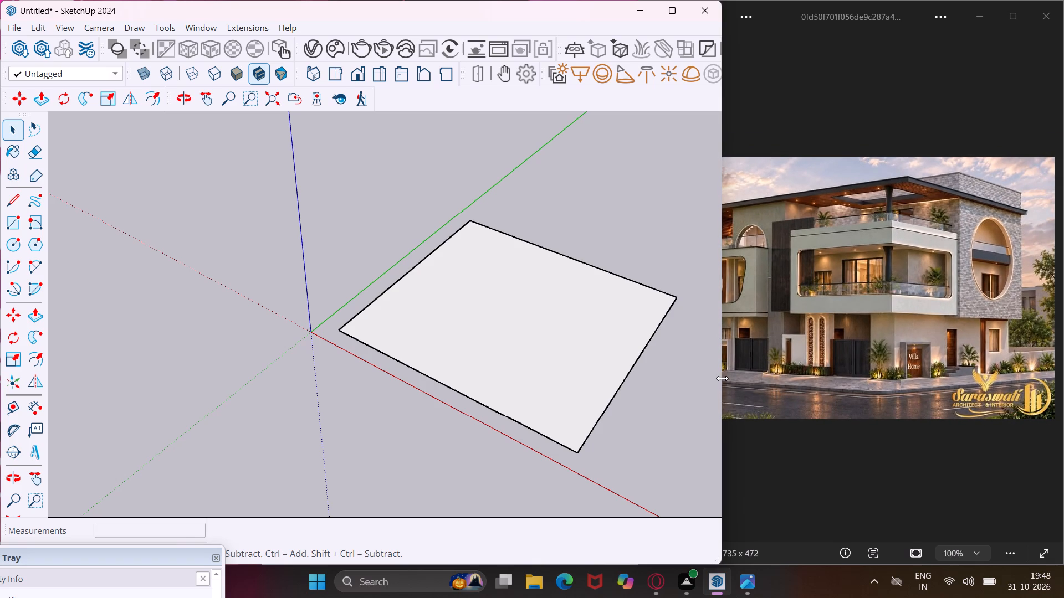
pyautogui.moveTo(723, 378); pyautogui.dragTo(690, 385)
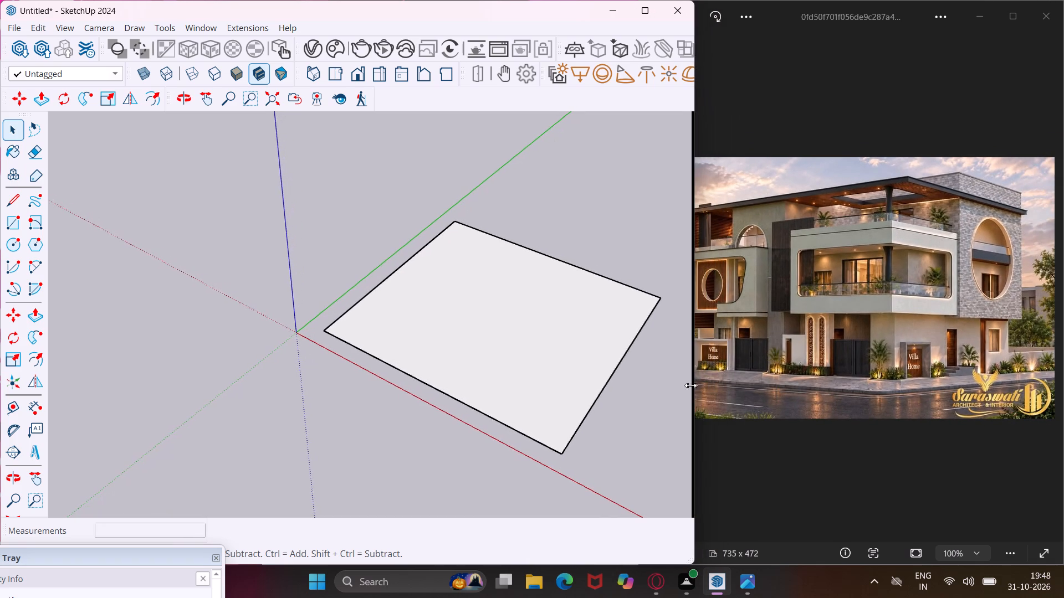
pyautogui.moveTo(690, 385); pyautogui.dragTo(686, 385)
pyautogui.scroll(-2, 413, 332)
pyautogui.press('Escape')
pyautogui.press('space')
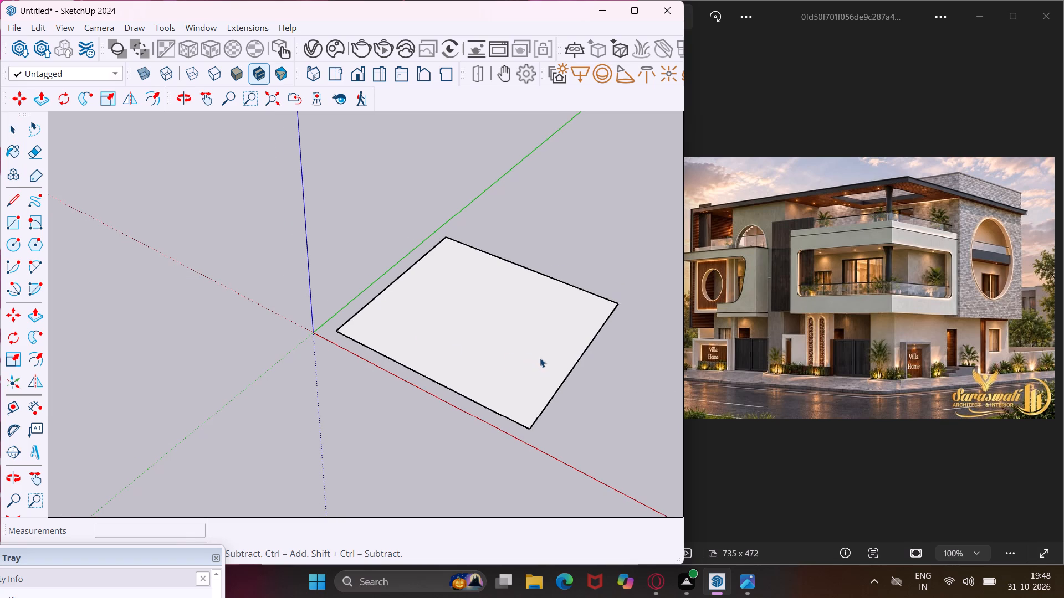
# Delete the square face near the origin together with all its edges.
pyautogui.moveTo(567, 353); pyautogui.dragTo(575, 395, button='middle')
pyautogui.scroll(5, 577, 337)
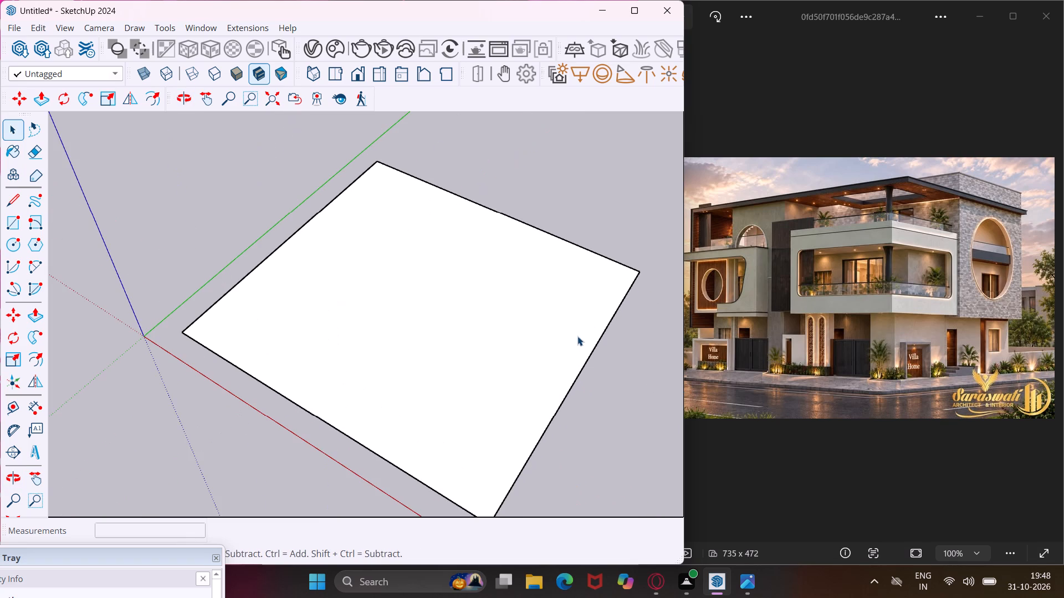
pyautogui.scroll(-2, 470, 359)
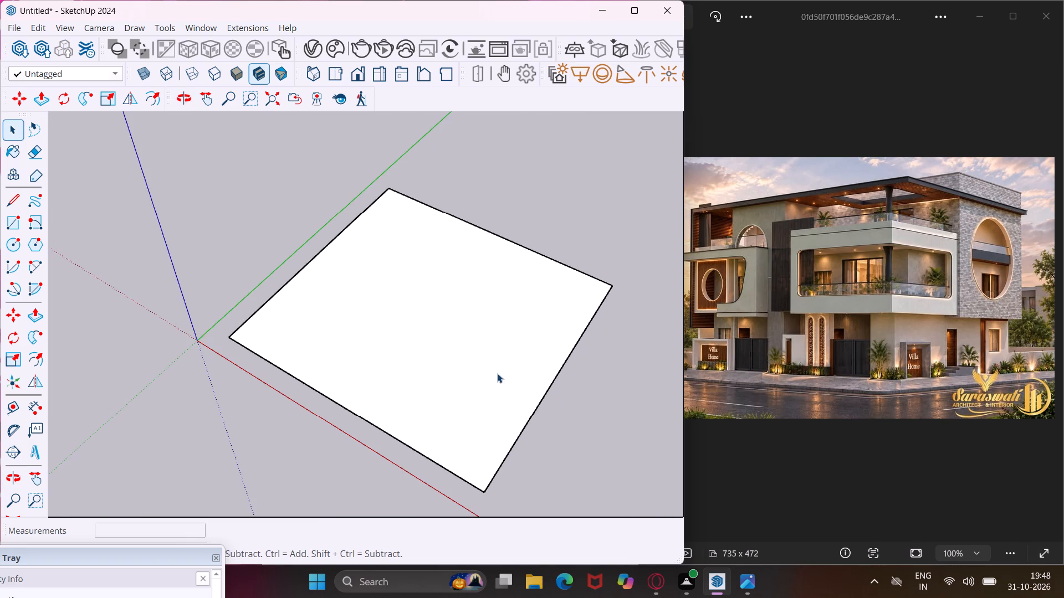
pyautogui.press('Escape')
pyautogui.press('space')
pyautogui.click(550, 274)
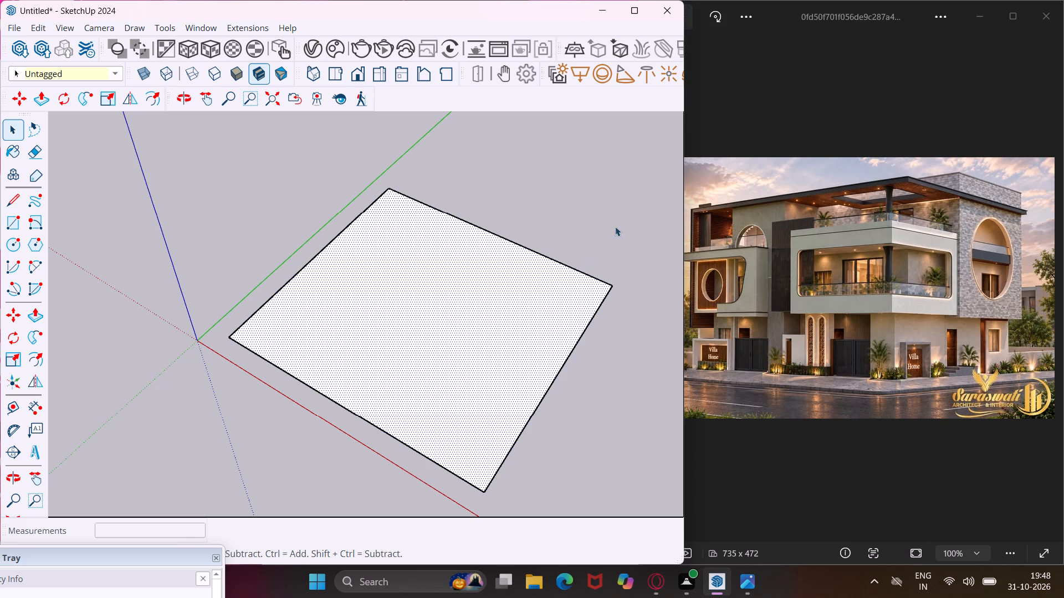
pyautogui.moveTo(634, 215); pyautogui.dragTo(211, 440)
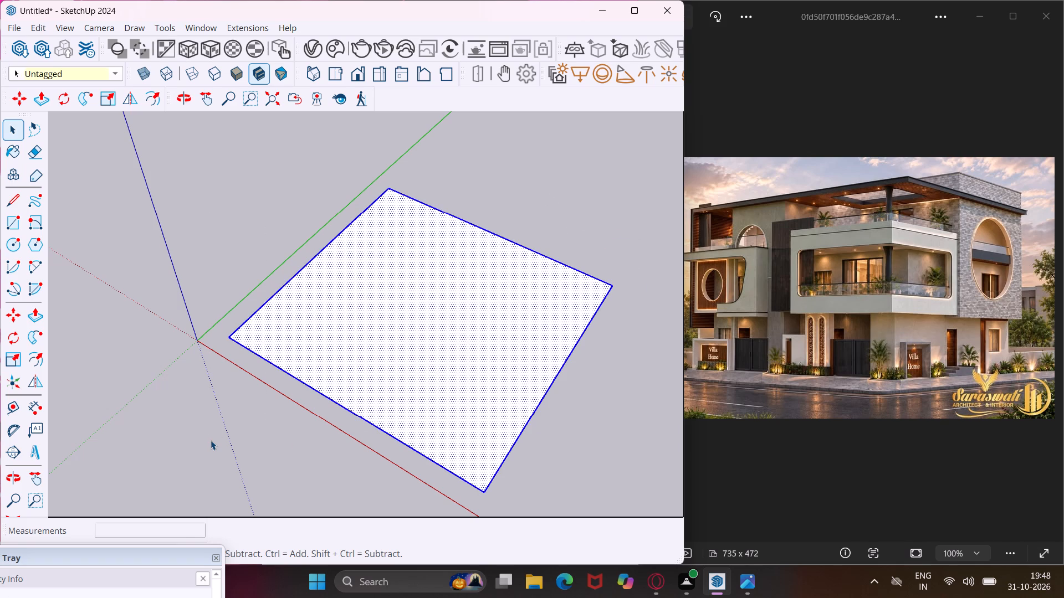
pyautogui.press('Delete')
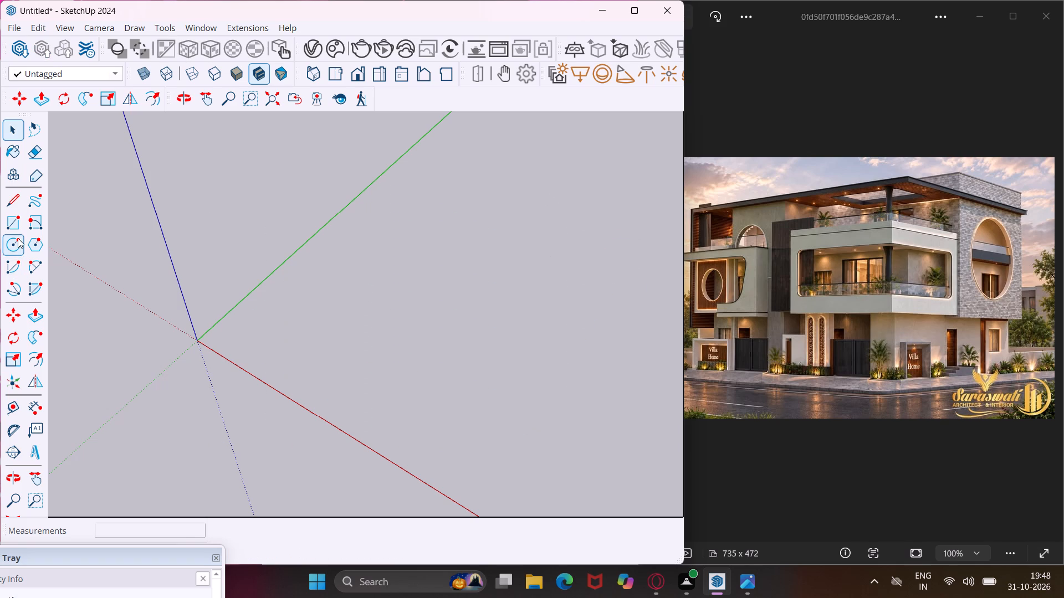
# Draw a 60' by 30' rectangle on the ground plane near the origin, with its long side along the red axis.
pyautogui.click(18, 229)
pyautogui.scroll(-6, 126, 280)
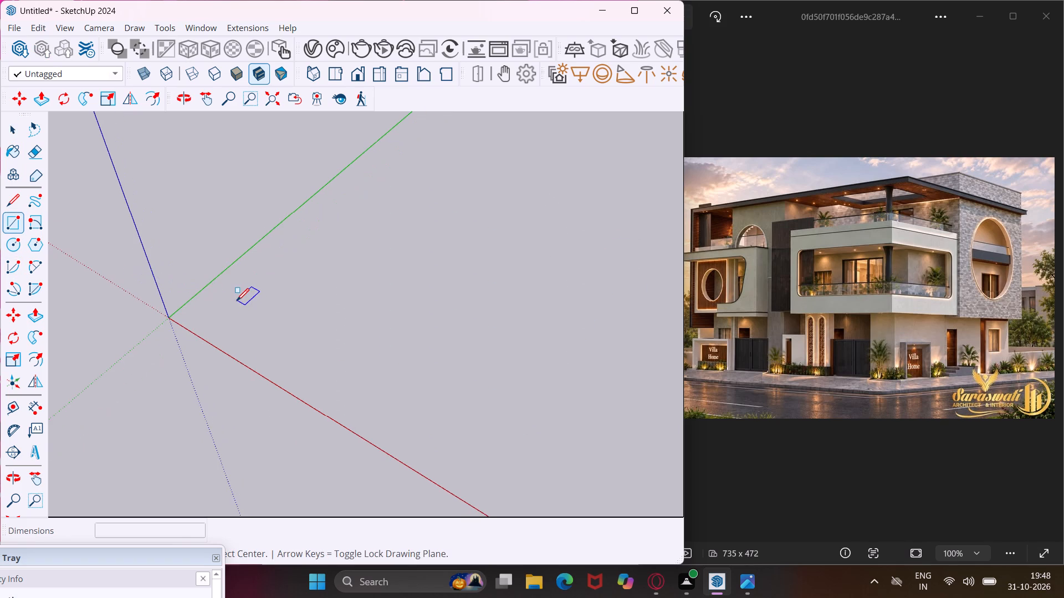
pyautogui.scroll(3, 237, 301)
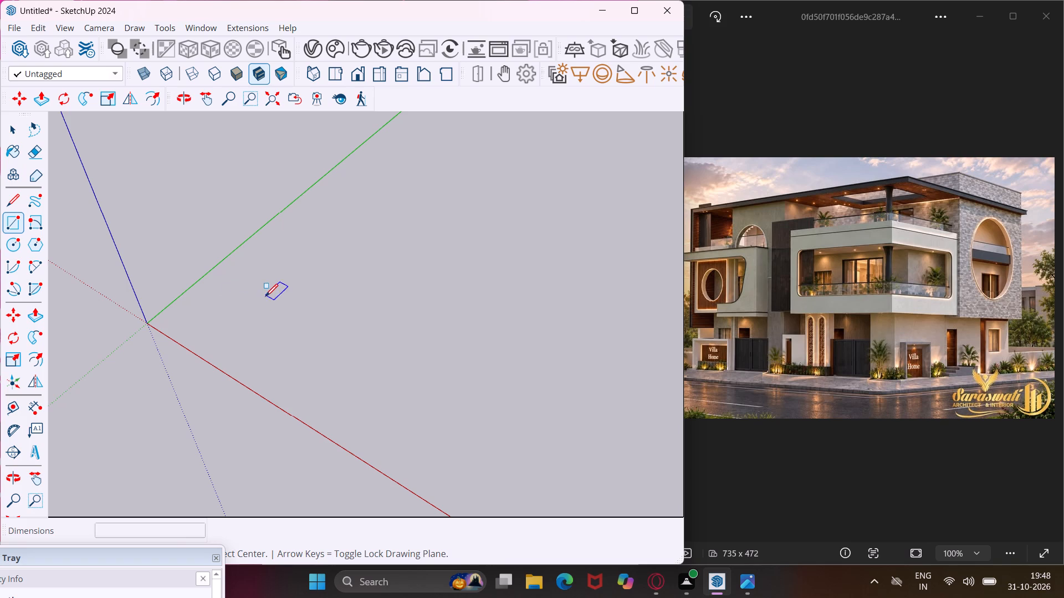
pyautogui.click(263, 287)
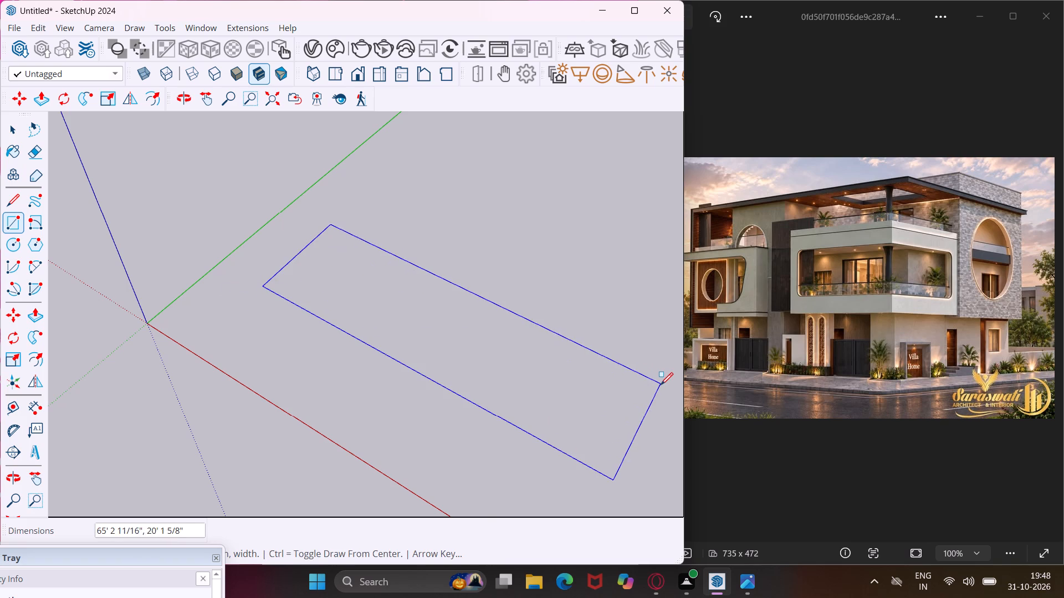
pyautogui.scroll(-2, 661, 385)
pyautogui.moveTo(661, 385); pyautogui.dragTo(571, 379, button='middle')
pyautogui.scroll(-8, 560, 367)
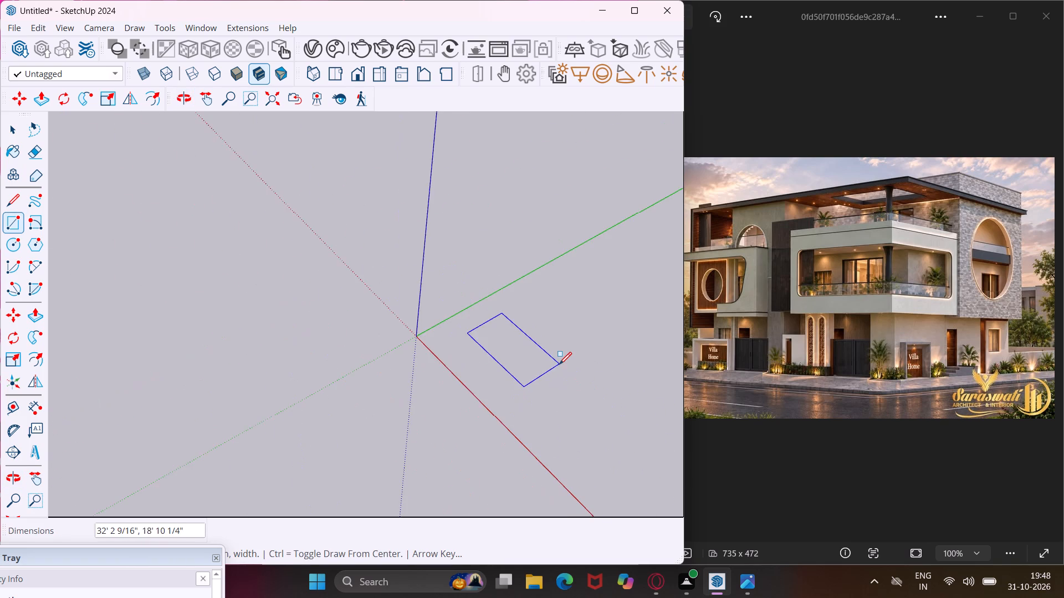
pyautogui.moveTo(559, 364); pyautogui.dragTo(730, 381, button='middle')
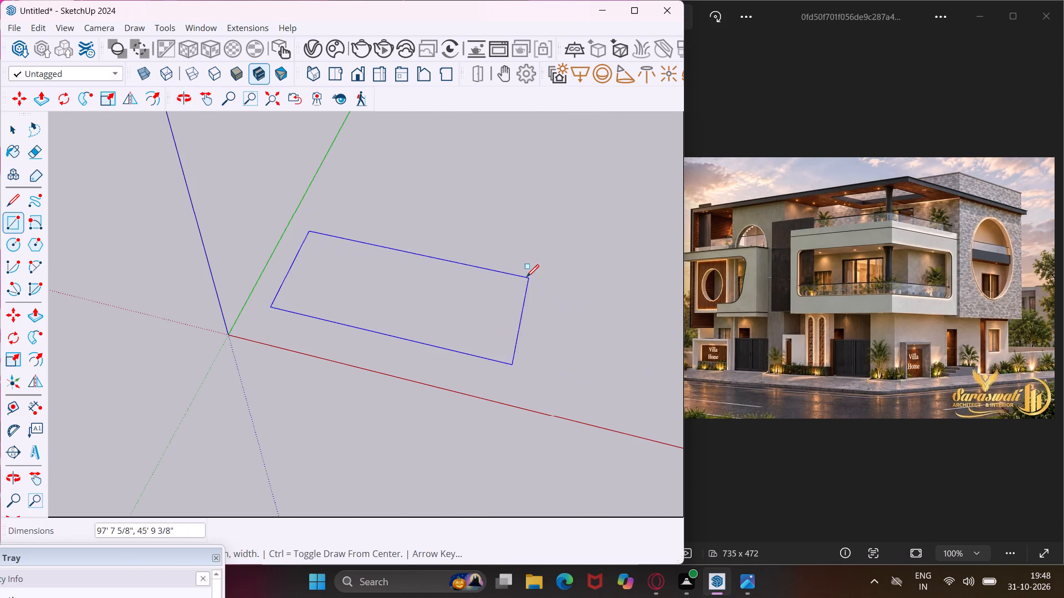
pyautogui.scroll(1, 542, 267)
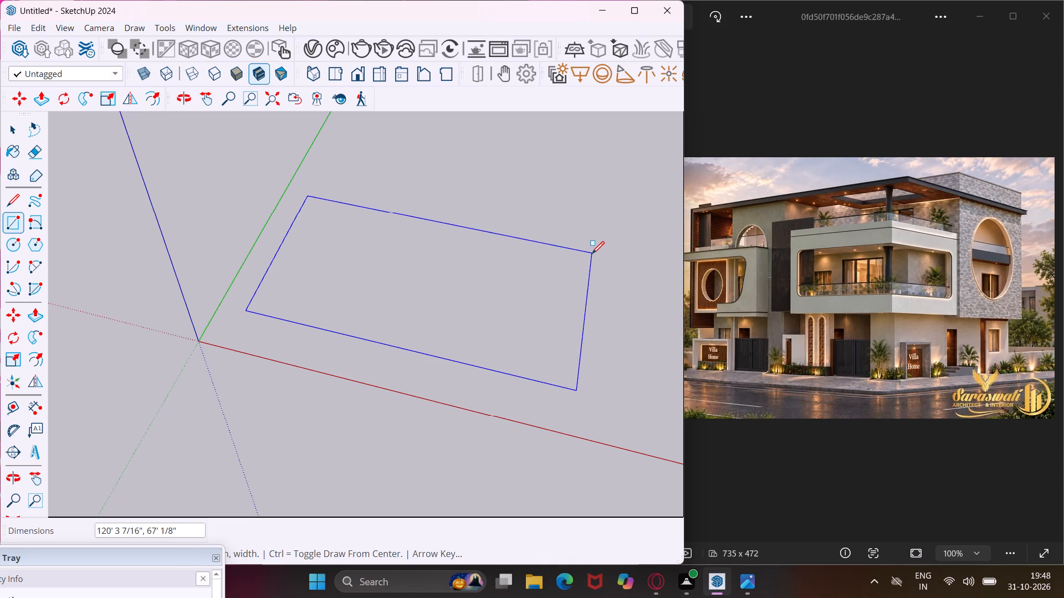
pyautogui.click(592, 254)
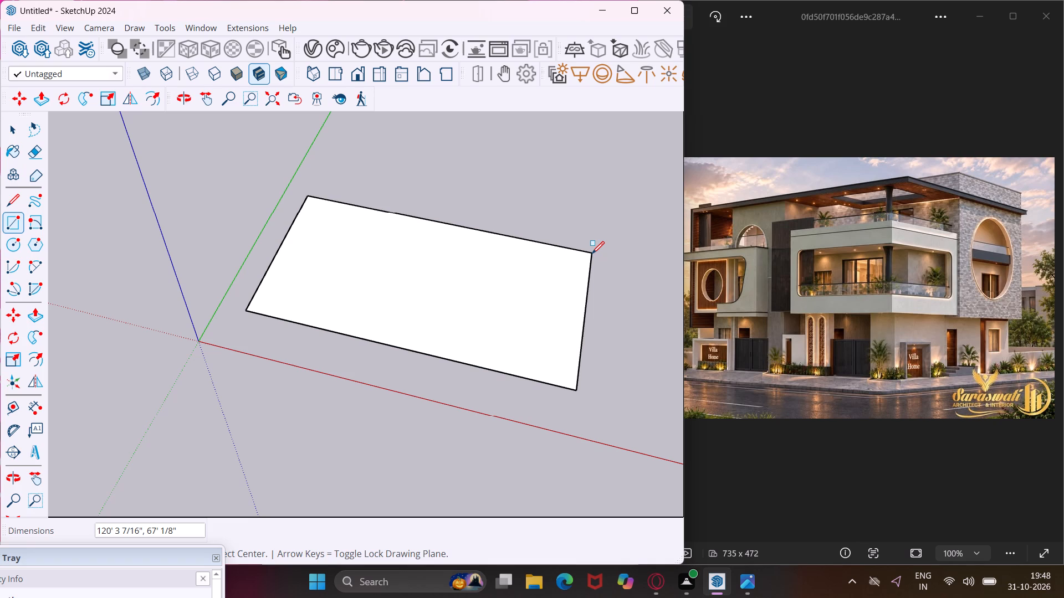
pyautogui.write('60')
pyautogui.press("'")
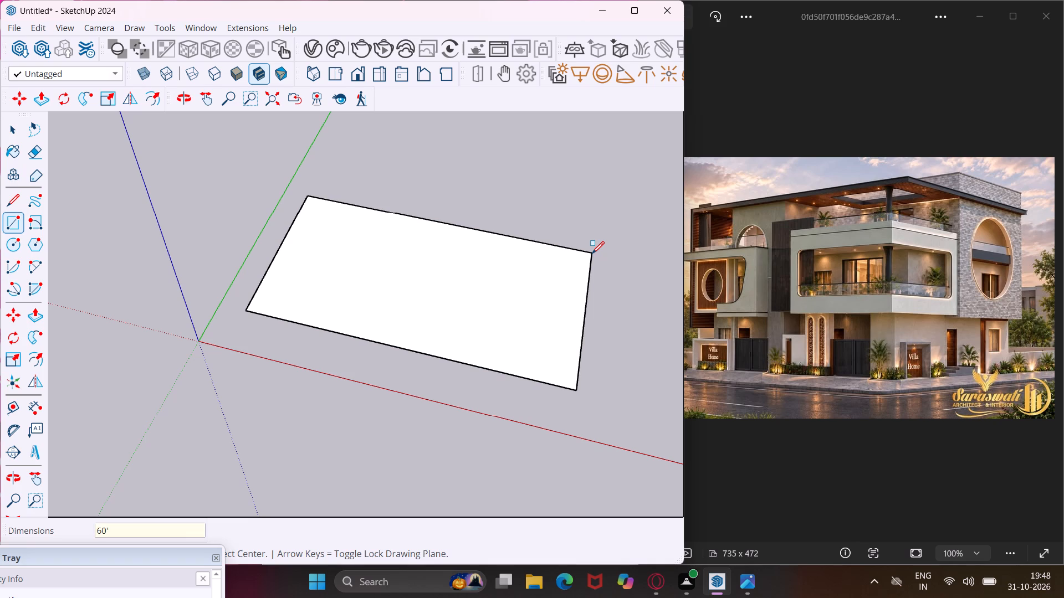
pyautogui.press(',')
pyautogui.write("30'")
pyautogui.press('Return')
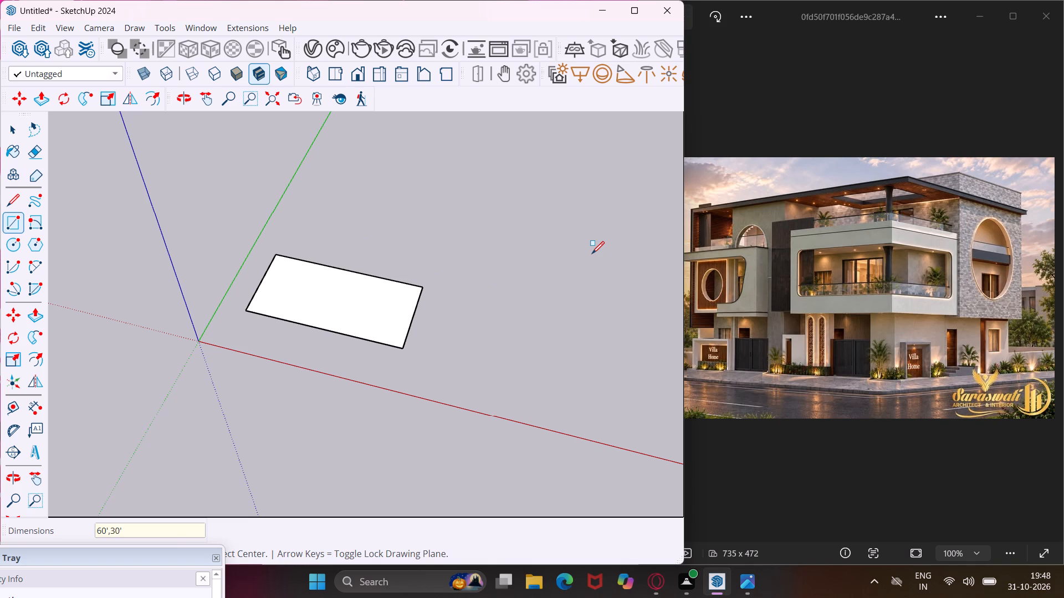
pyautogui.press('Escape')
pyautogui.press('space')
pyautogui.scroll(6, 280, 252)
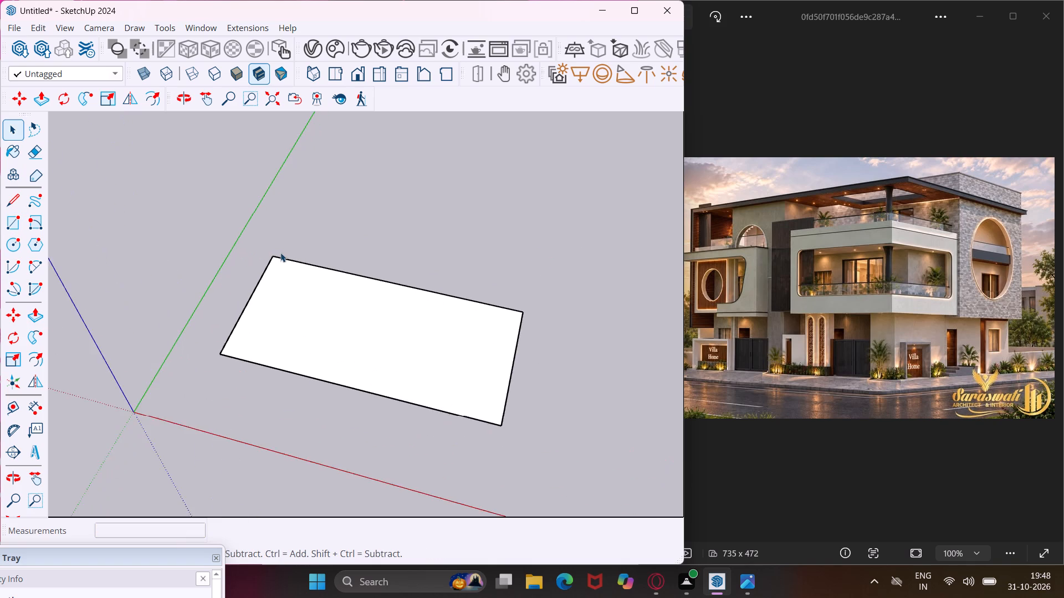
# Place a guide line 9" inside the rectangle, parallel to its 30' edge nearest the green axis.
pyautogui.scroll(6, 280, 252)
pyautogui.moveTo(280, 274); pyautogui.dragTo(292, 310, button='middle')
pyautogui.scroll(-3, 245, 239)
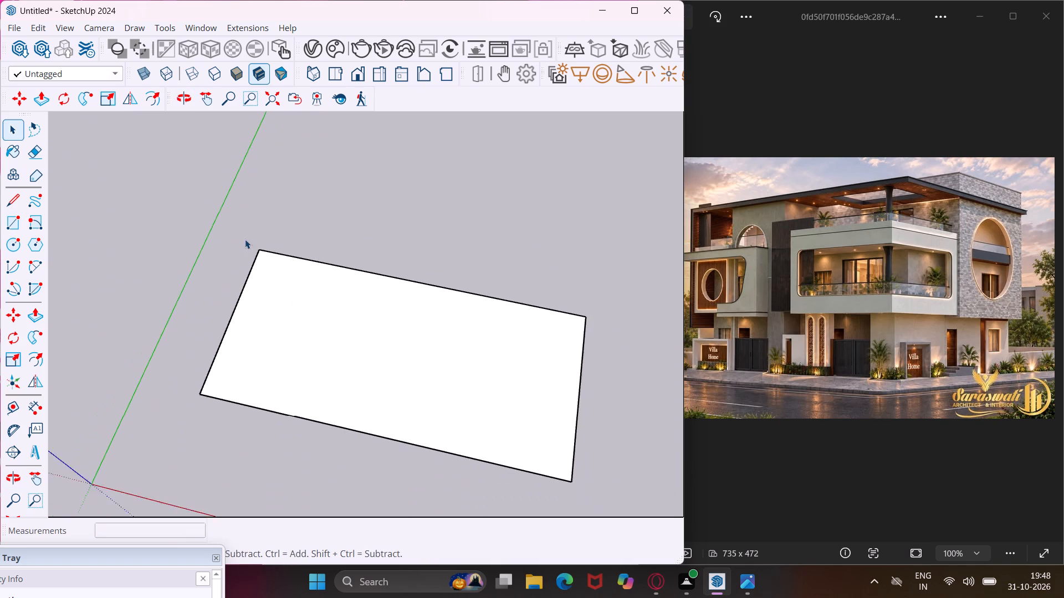
pyautogui.scroll(-1, 245, 239)
pyautogui.moveTo(274, 291); pyautogui.dragTo(277, 343, button='middle')
pyautogui.scroll(6, 288, 313)
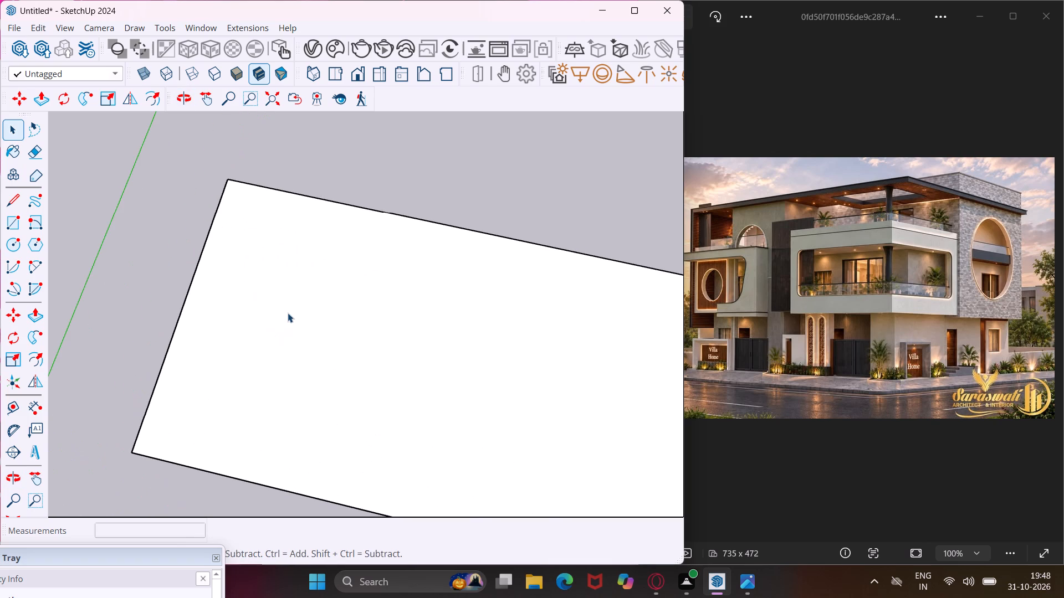
pyautogui.click(17, 406)
pyautogui.scroll(1, 178, 373)
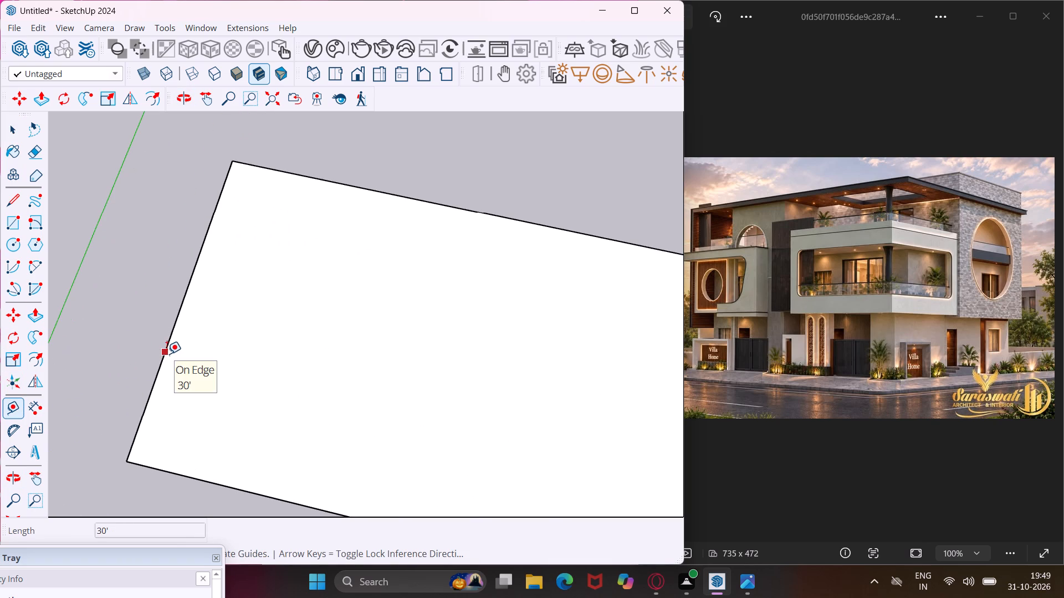
pyautogui.click(167, 354)
pyautogui.scroll(-1, 187, 360)
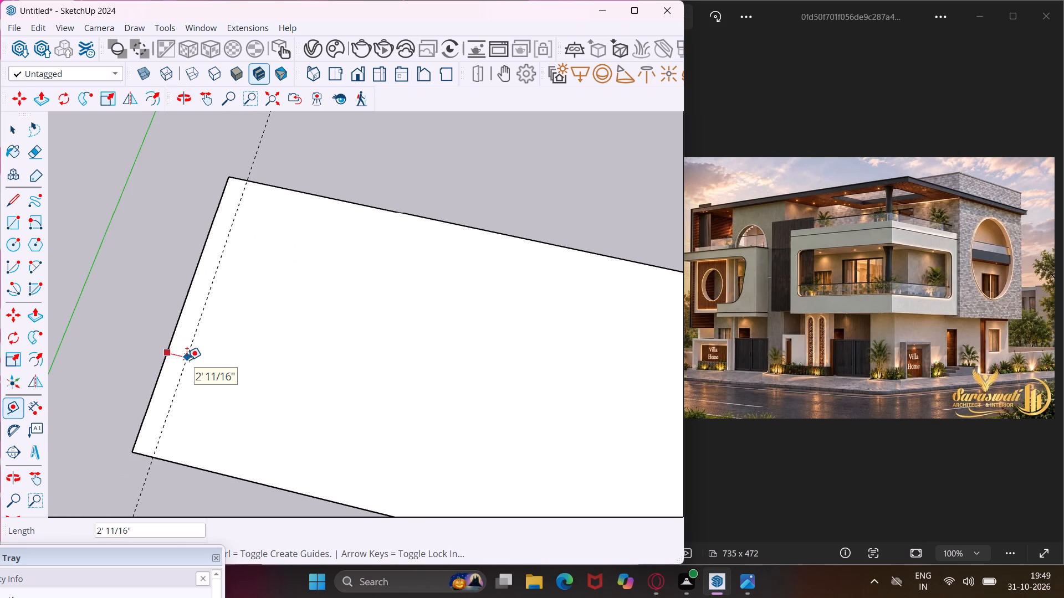
pyautogui.scroll(-1, 187, 360)
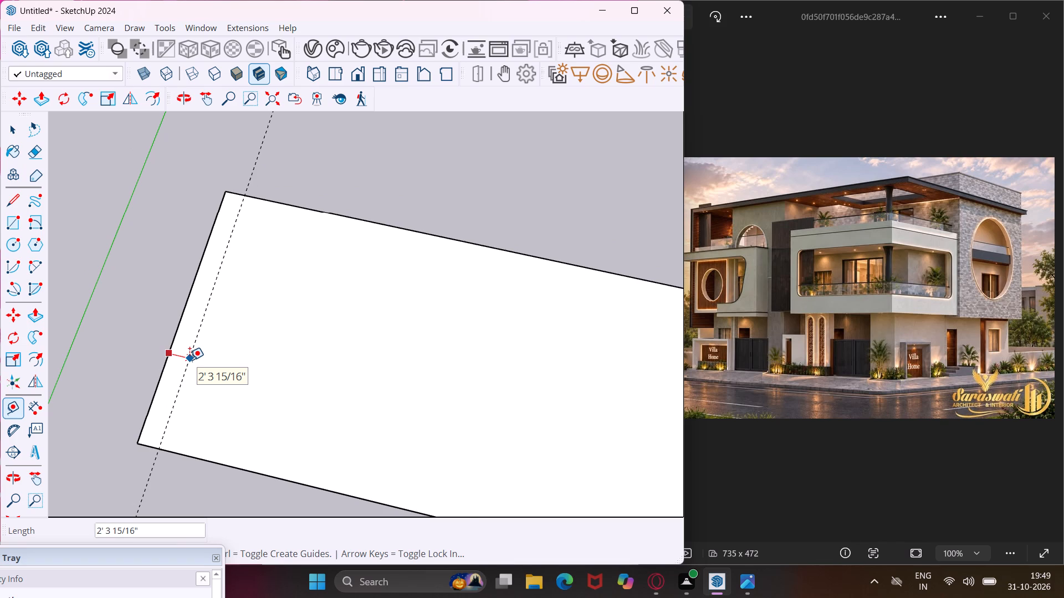
pyautogui.scroll(-1, 190, 360)
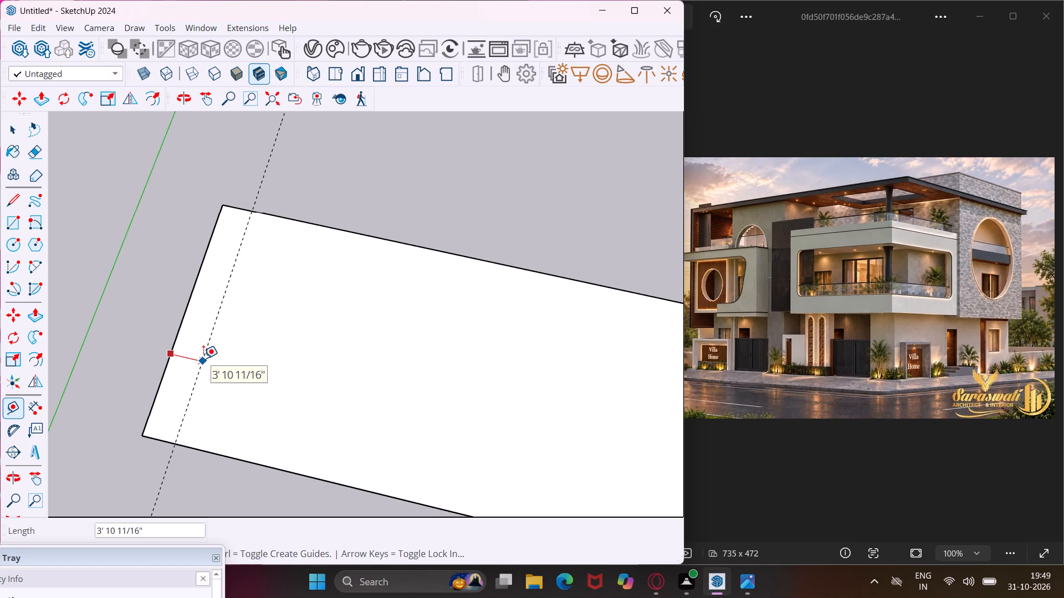
pyautogui.press('9')
pyautogui.hotkey('shift', '"')
pyautogui.press('Return')
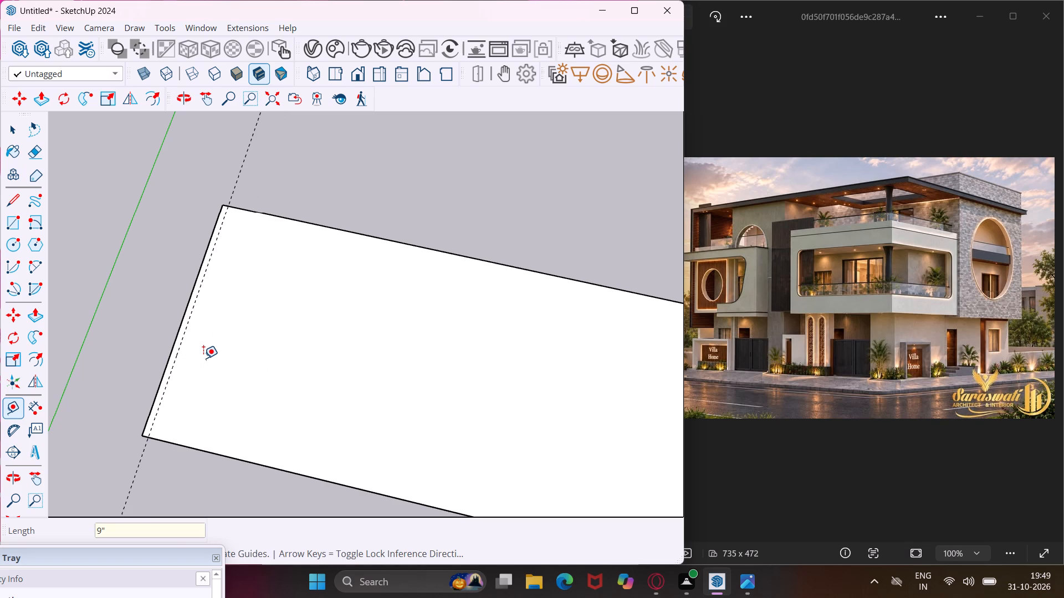
# Add two more parallel guides across the rectangle, one 3' beyond the first guide and another 9" past that.
pyautogui.scroll(7, 190, 369)
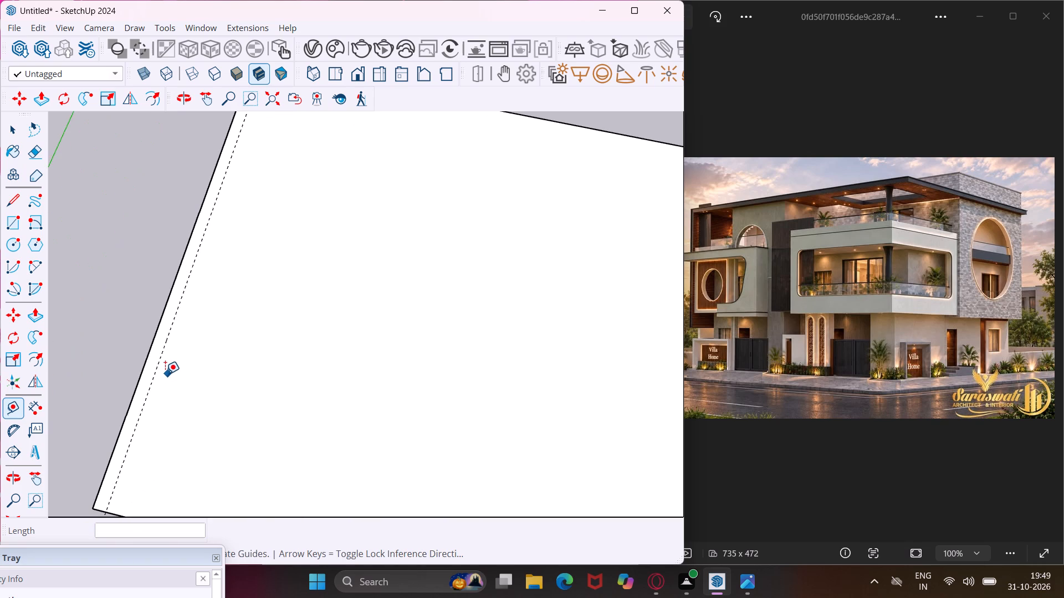
pyautogui.click(155, 373)
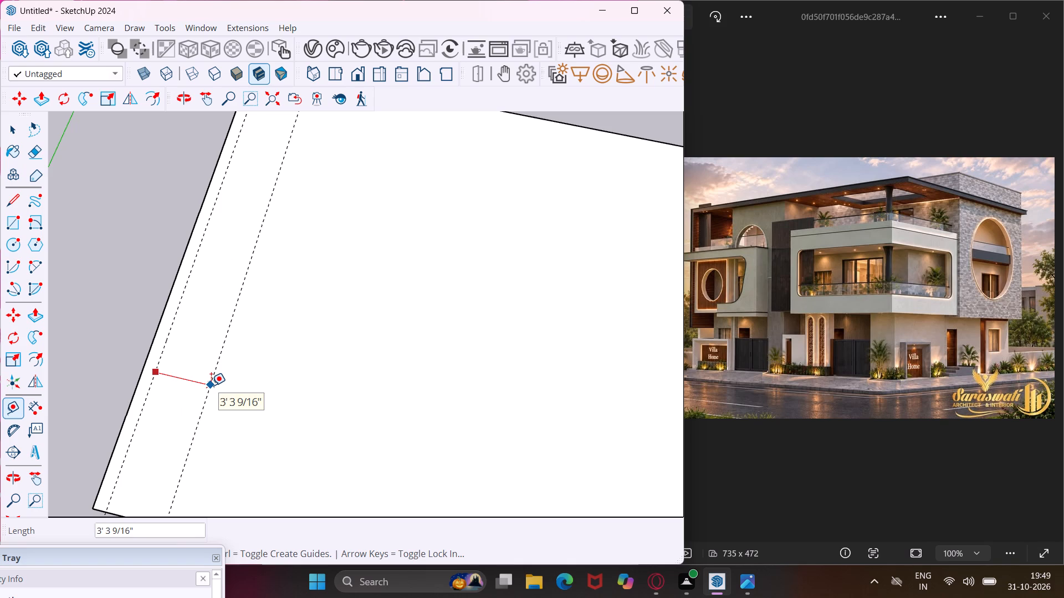
pyautogui.write("3'")
pyautogui.press('Return')
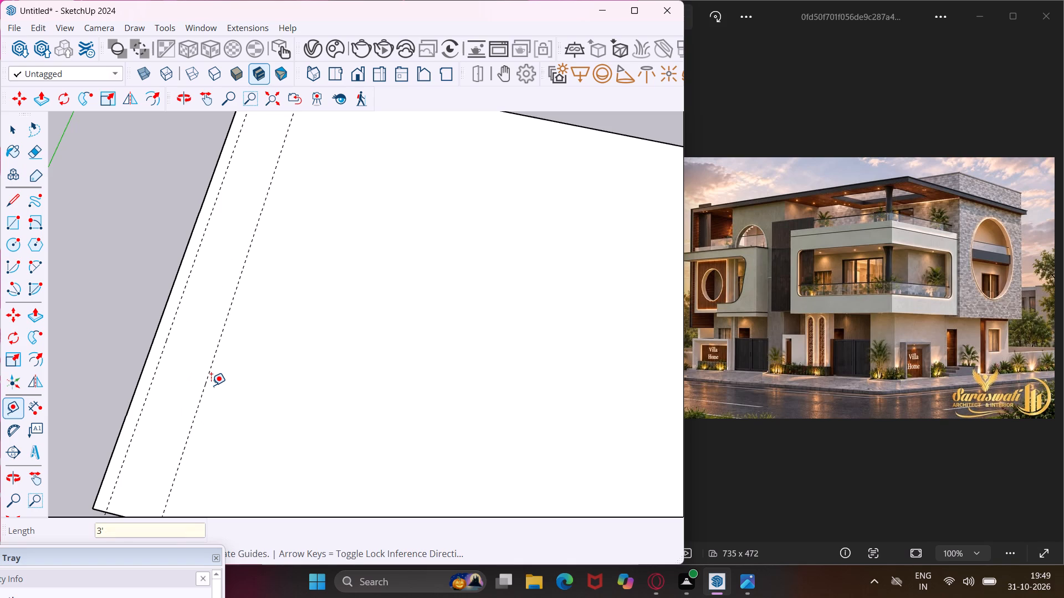
pyautogui.scroll(3, 211, 385)
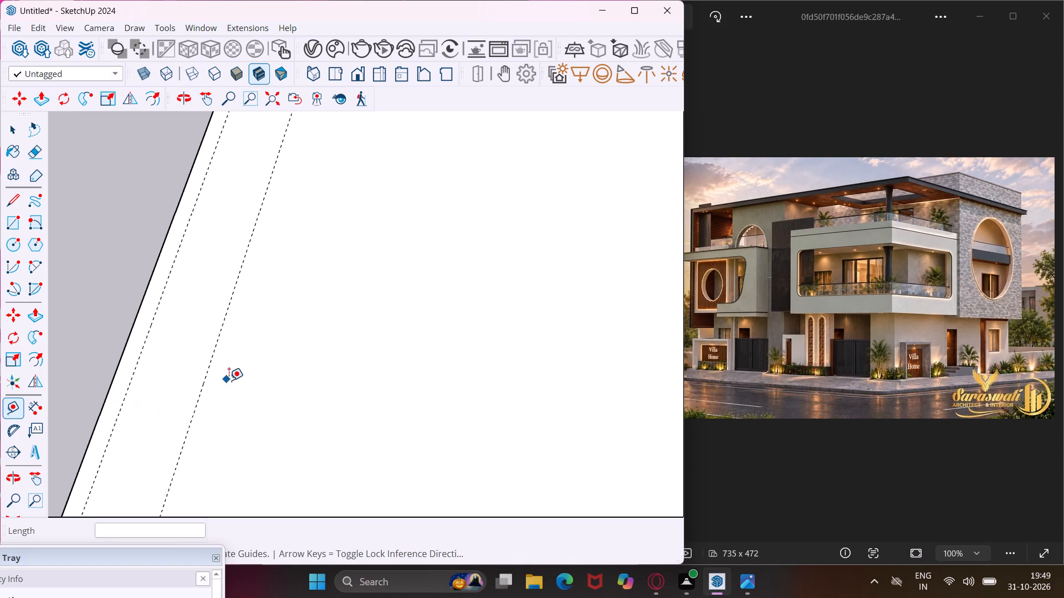
pyautogui.click(212, 367)
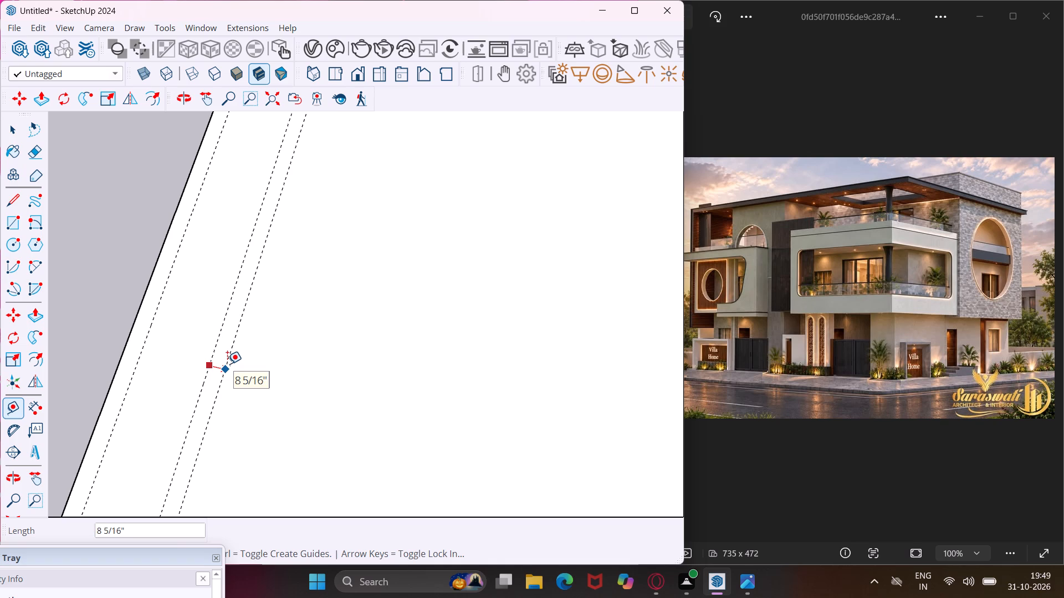
pyautogui.write('9"')
pyautogui.press('Return')
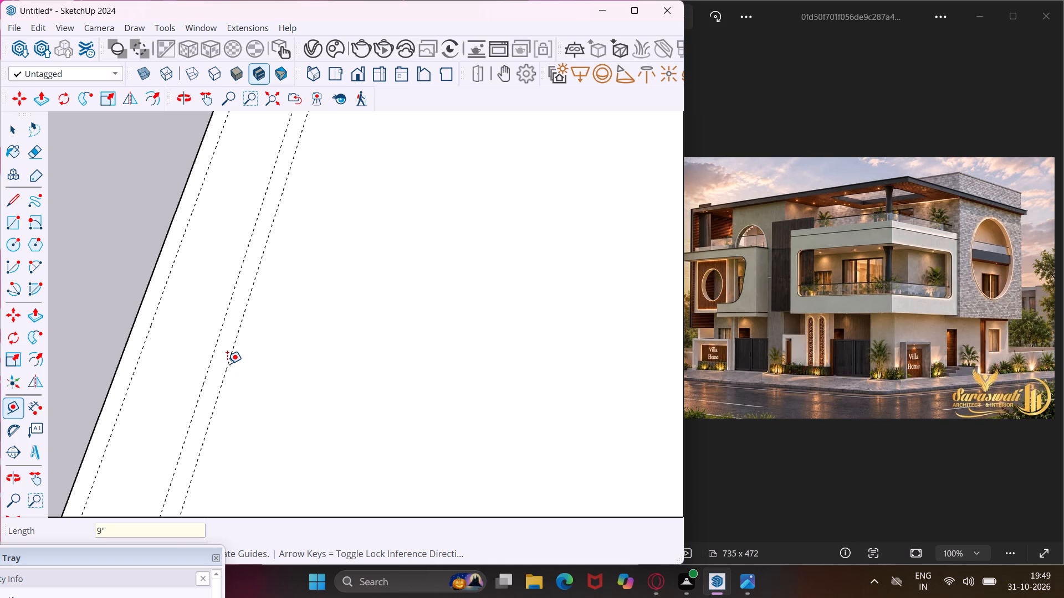
# Continue the parallel guides along the rectangle's length with one 8' beyond the last guide and another 9" past it.
pyautogui.scroll(-5, 202, 343)
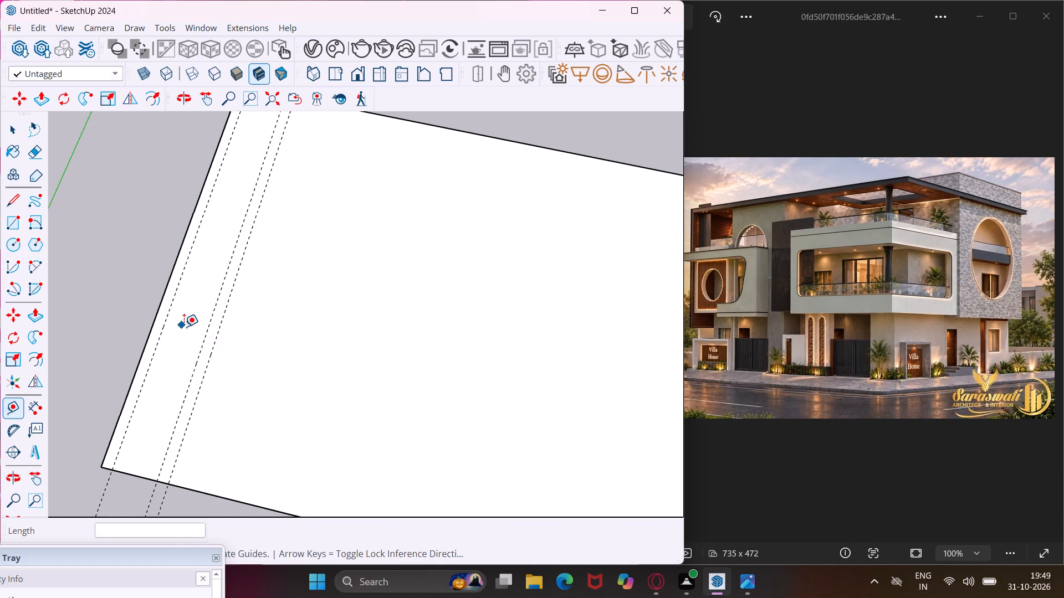
pyautogui.scroll(4, 191, 388)
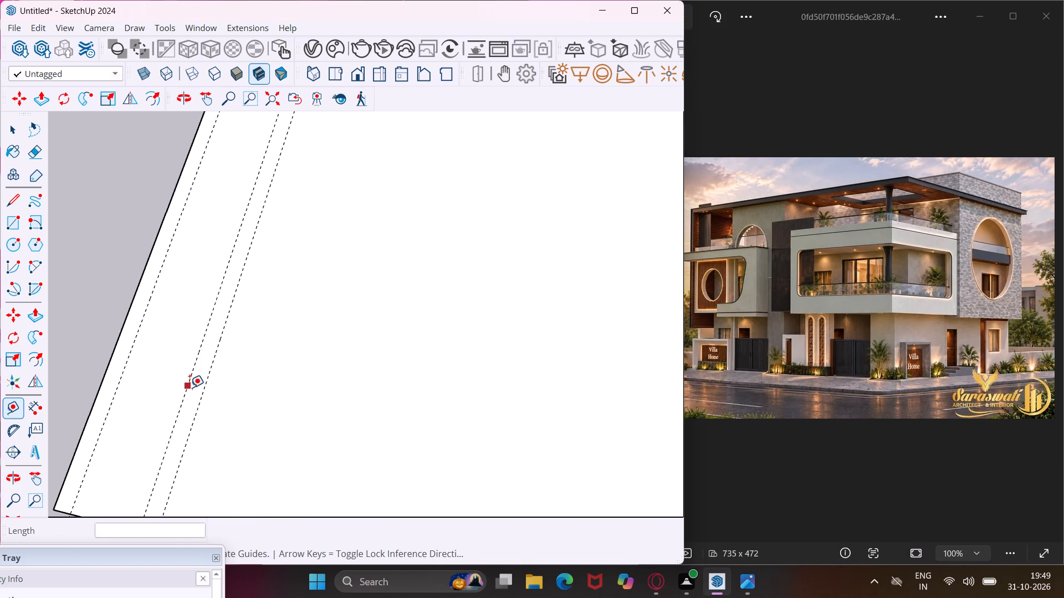
pyautogui.click(204, 398)
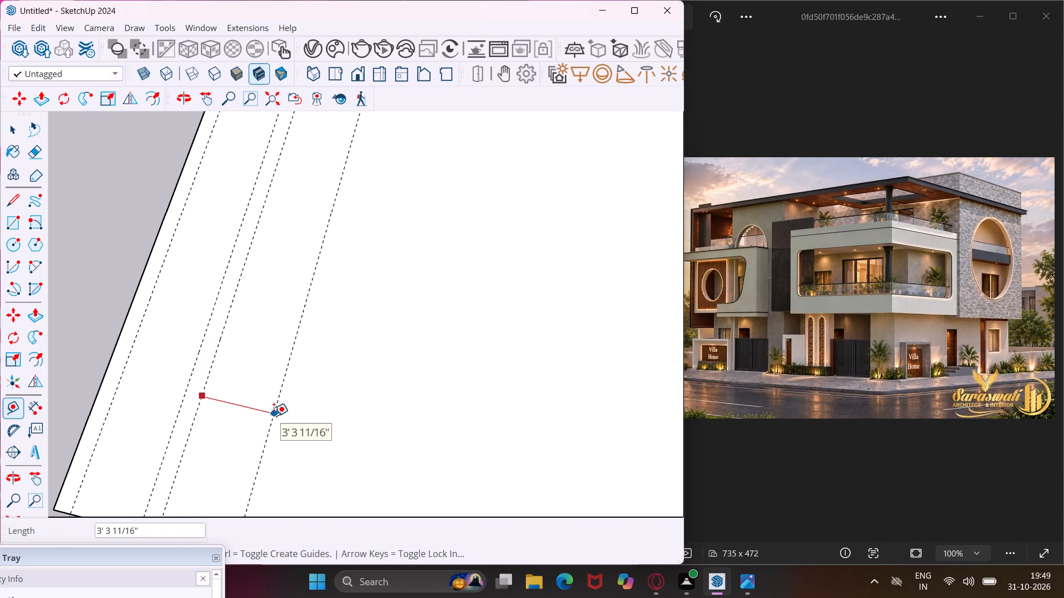
pyautogui.scroll(-2, 274, 416)
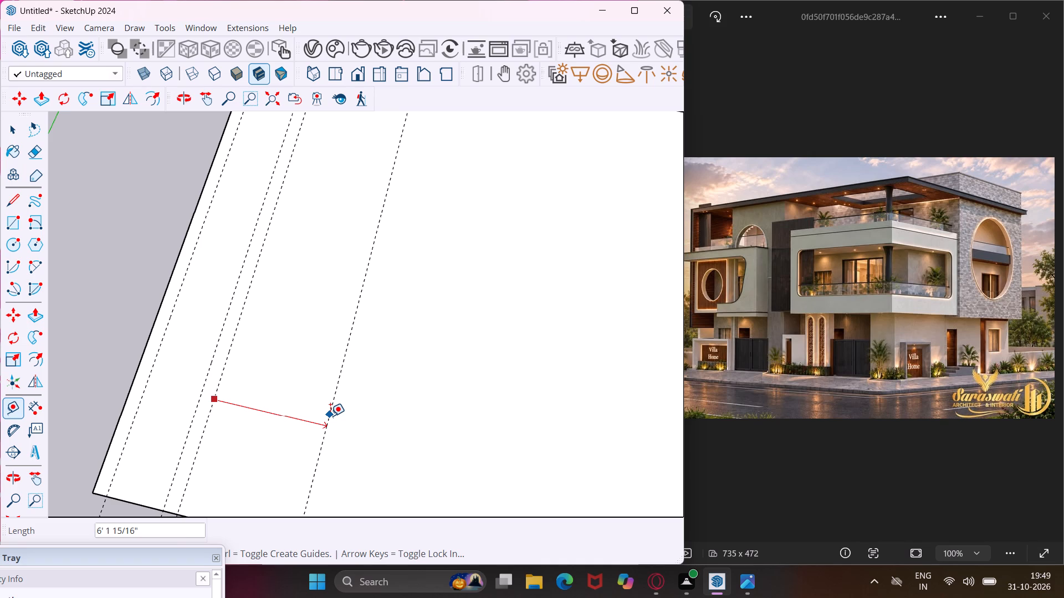
pyautogui.write("8'")
pyautogui.press('Return')
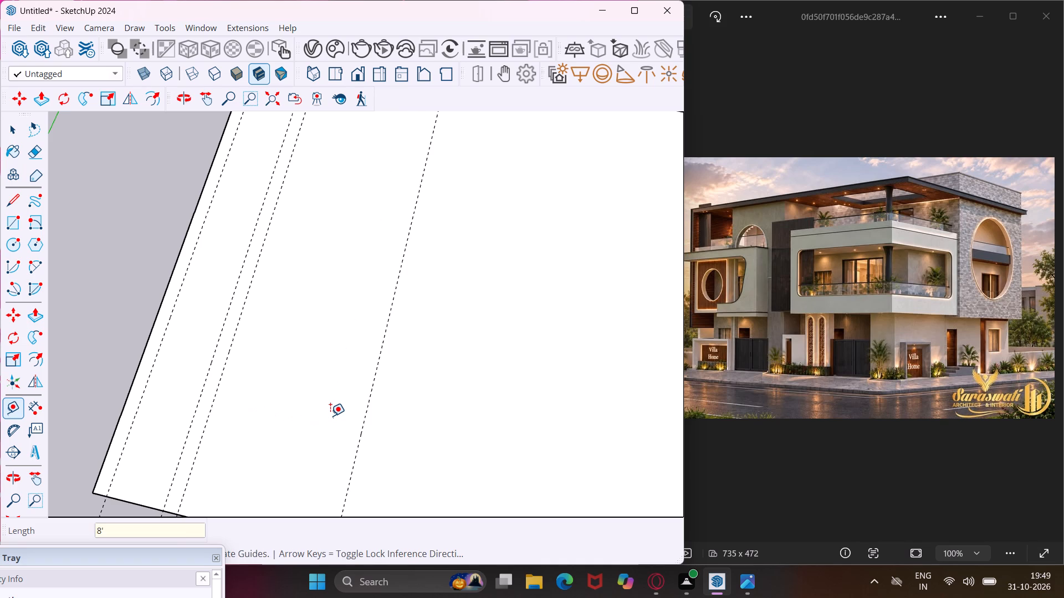
pyautogui.scroll(-5, 174, 329)
pyautogui.scroll(4, 292, 382)
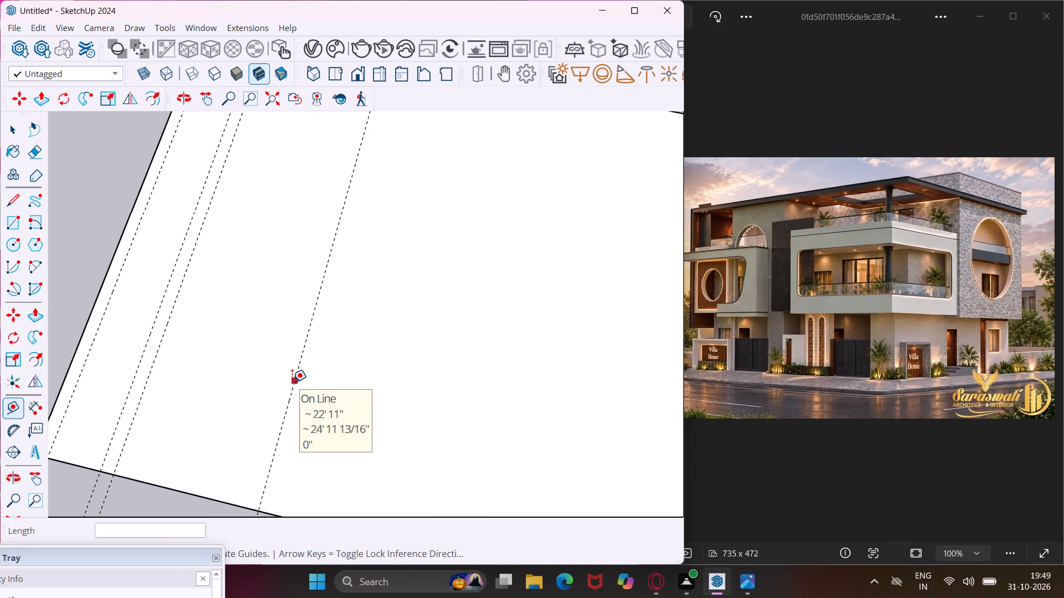
pyautogui.click(292, 382)
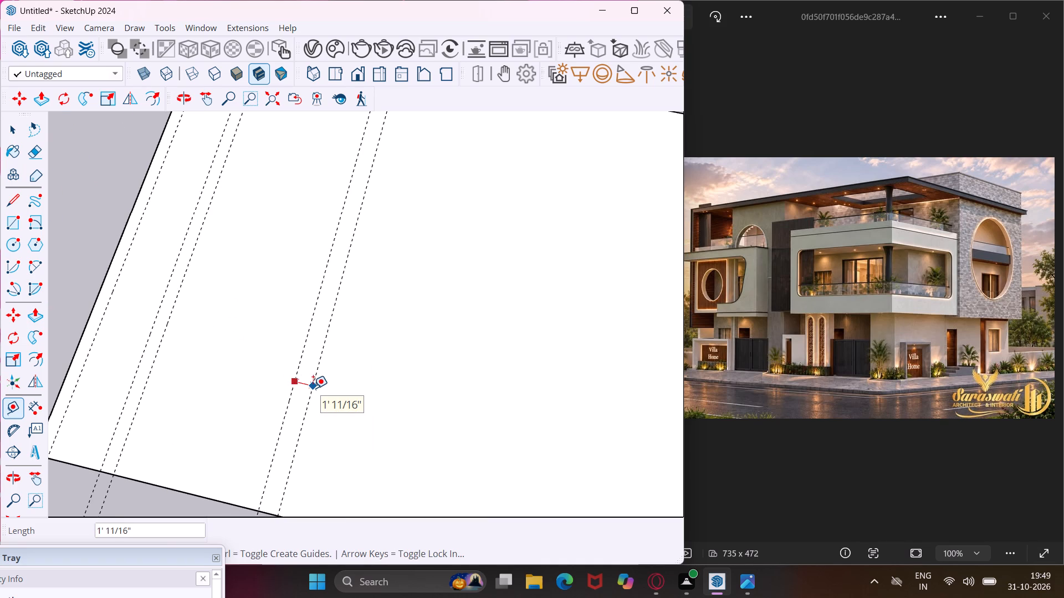
pyautogui.press('9')
pyautogui.hotkey('shift', '"')
pyautogui.press('Return')
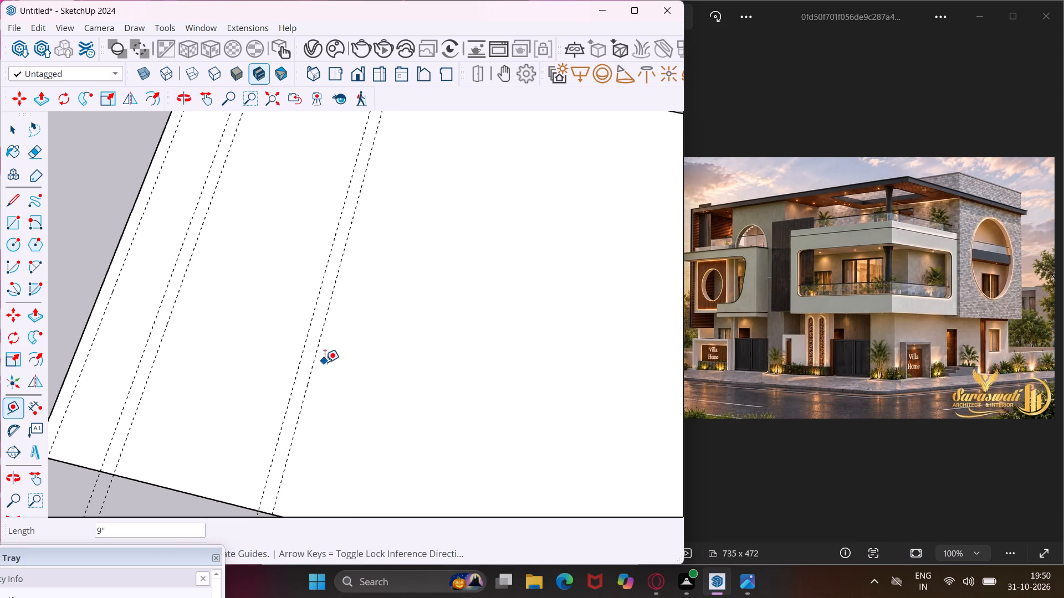
# Add a parallel guide 10' beyond the last guide, followed by another 9" past it.
pyautogui.click(318, 355)
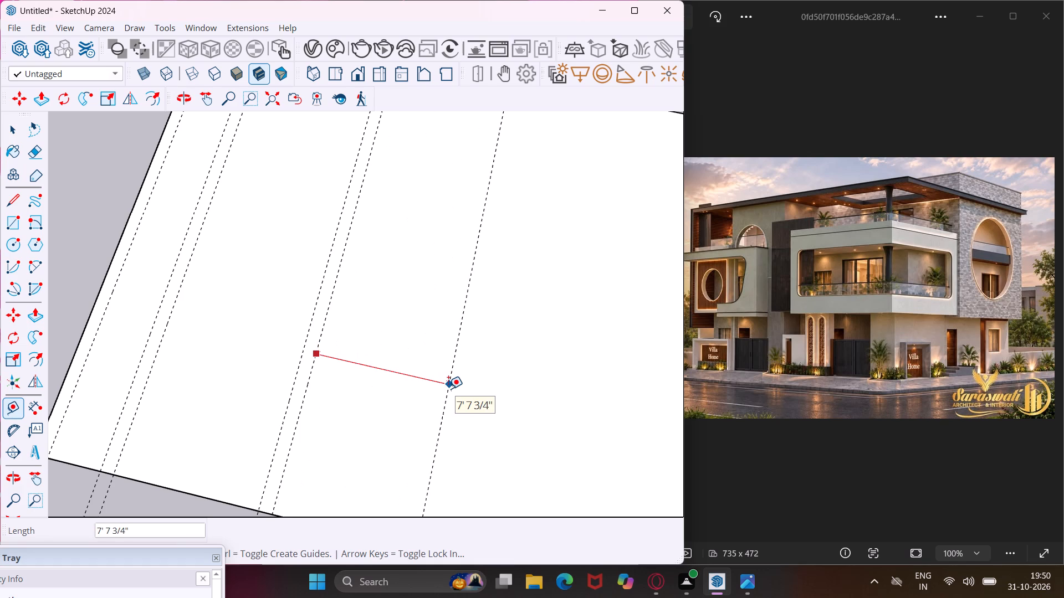
pyautogui.write("10'")
pyautogui.press('Return')
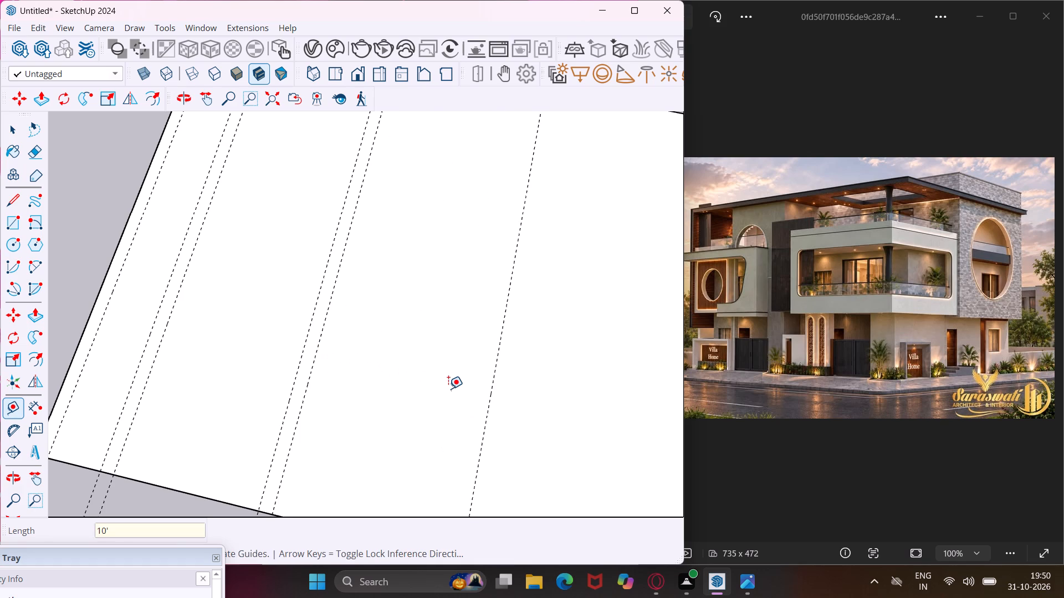
pyautogui.scroll(-3, 336, 367)
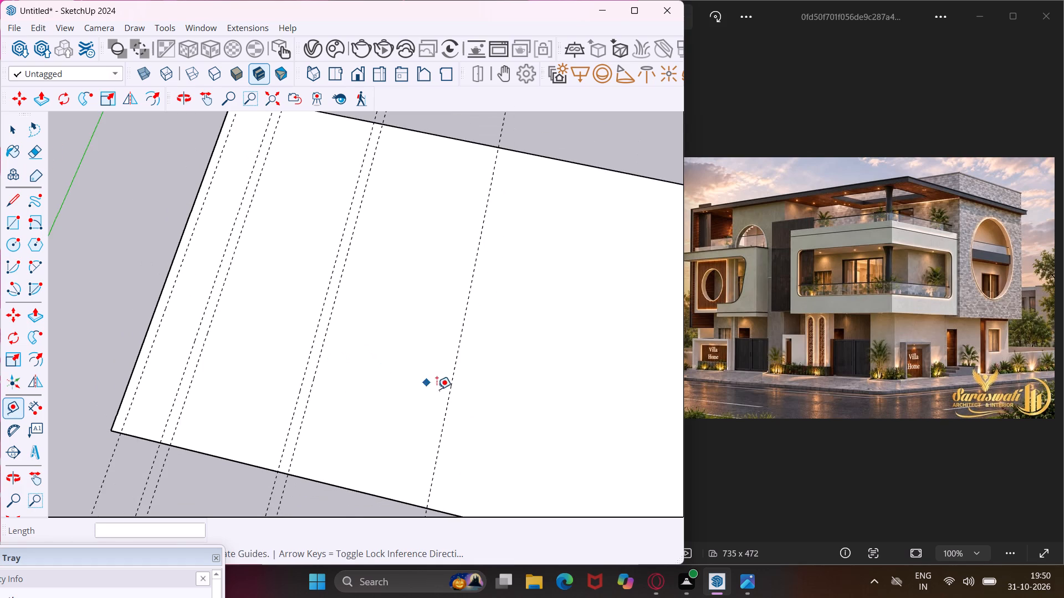
pyautogui.scroll(2, 453, 405)
pyautogui.click(442, 405)
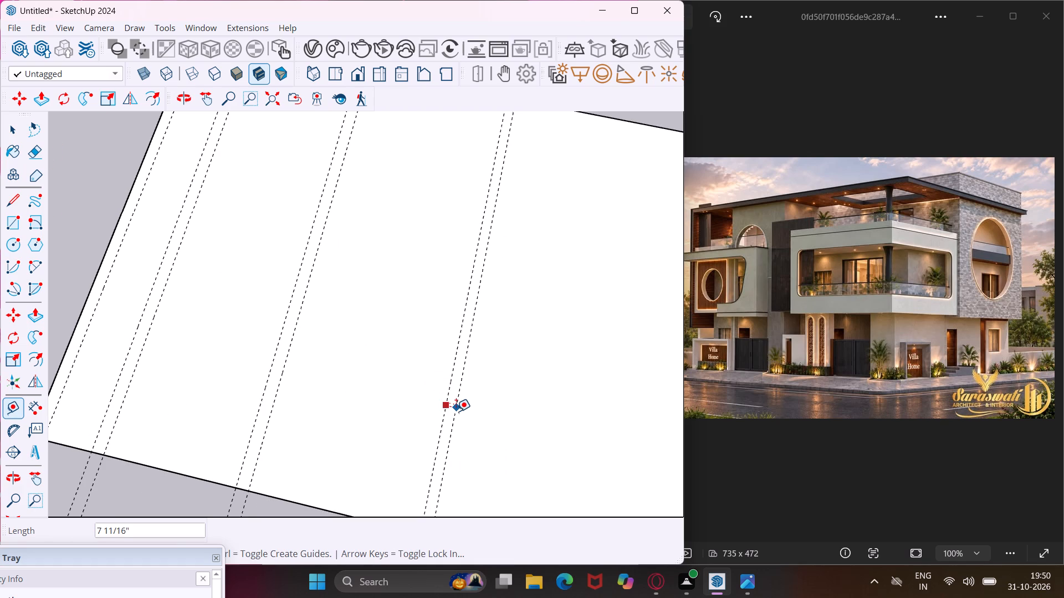
pyautogui.write('9"')
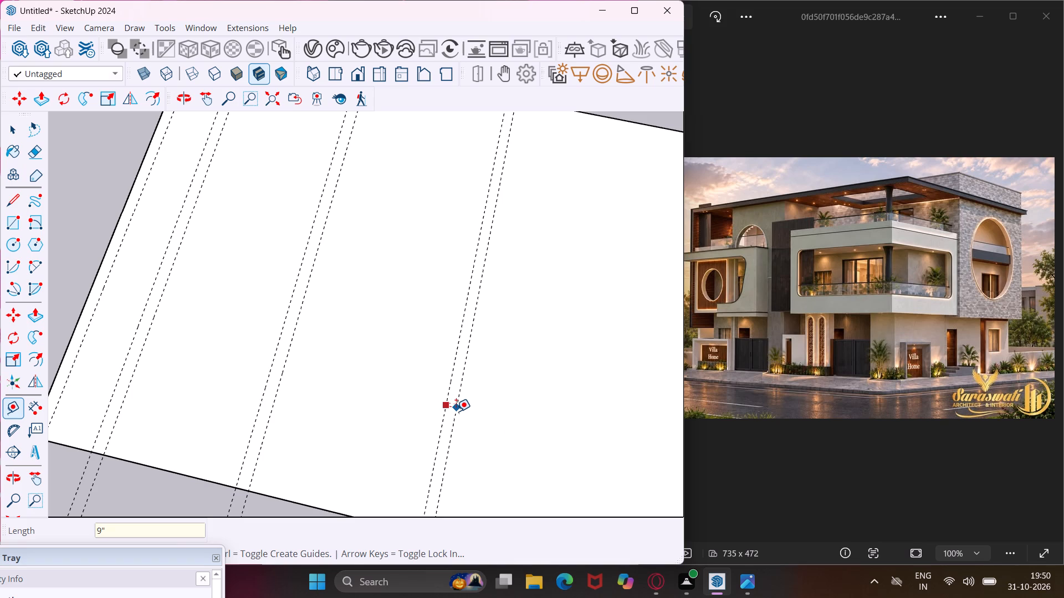
pyautogui.press('Return')
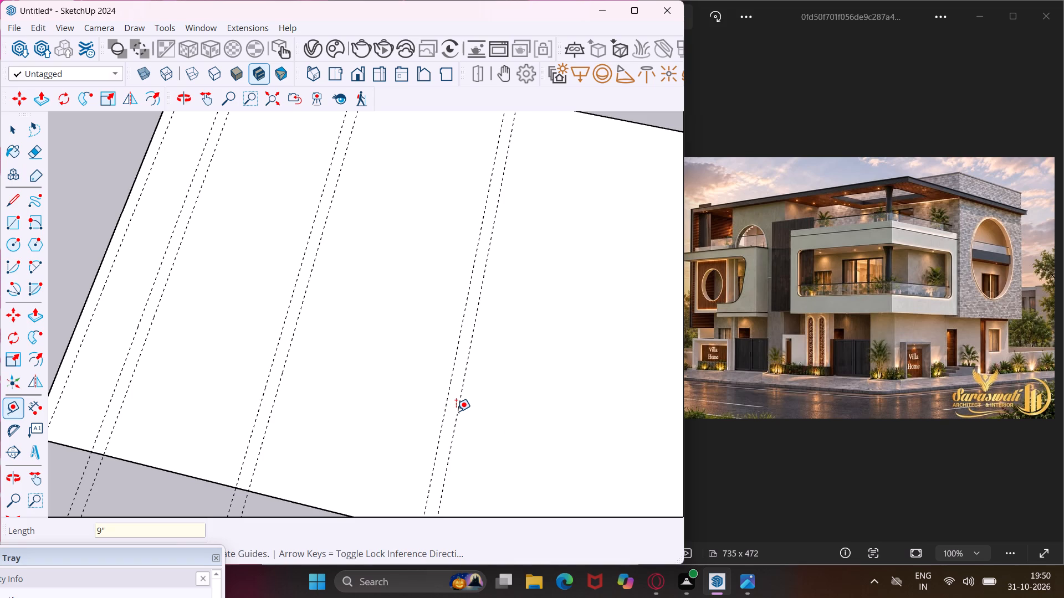
# Place a parallel guide 15' beyond the last guide, toward the rectangle's far short edge.
pyautogui.scroll(-4, 201, 355)
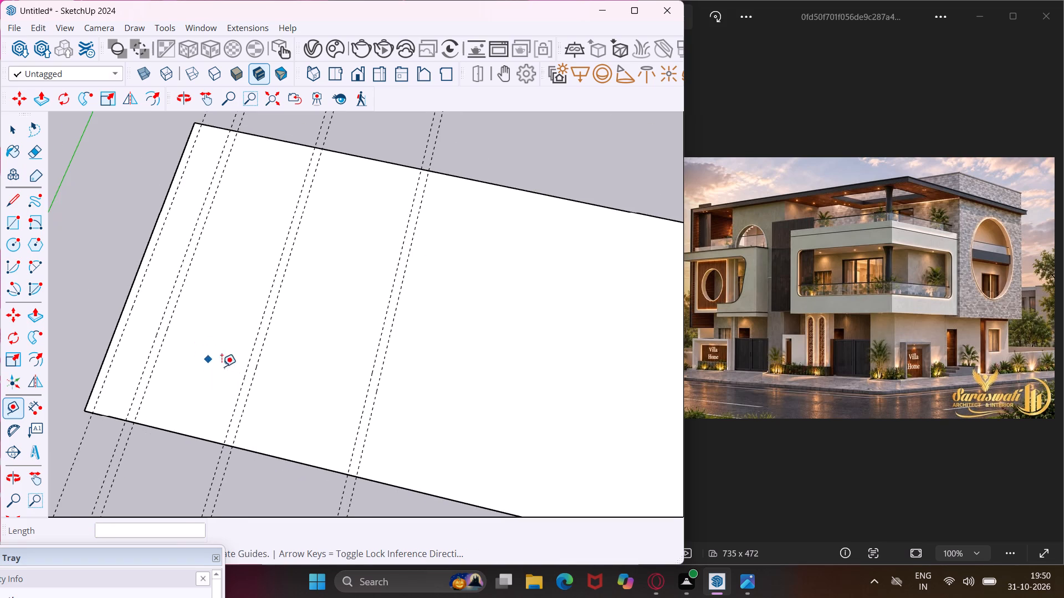
pyautogui.scroll(2, 388, 425)
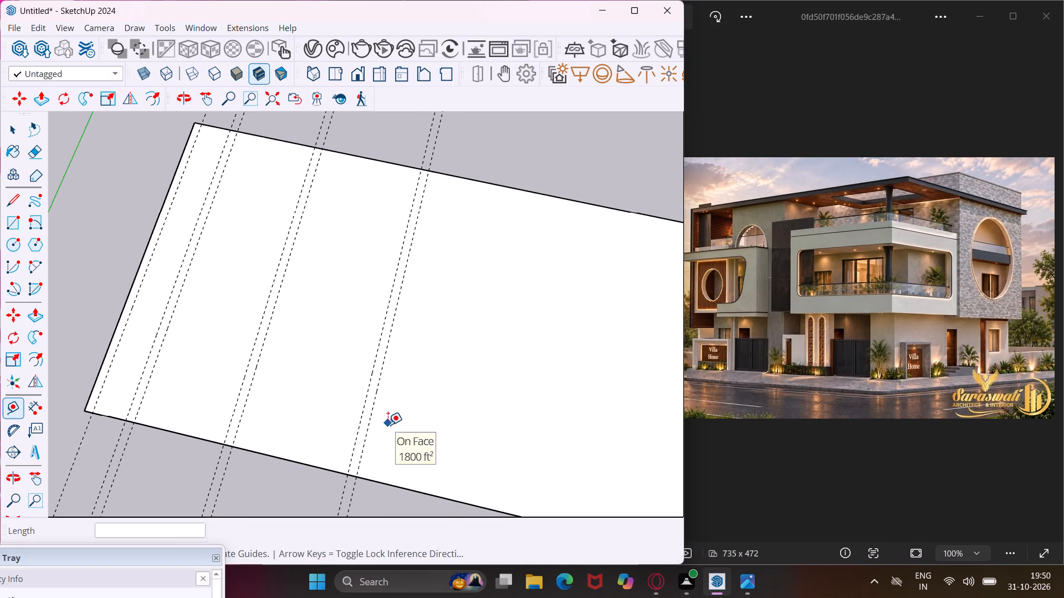
pyautogui.scroll(3, 388, 425)
pyautogui.scroll(-1, 364, 444)
pyautogui.scroll(2, 364, 444)
pyautogui.click(362, 406)
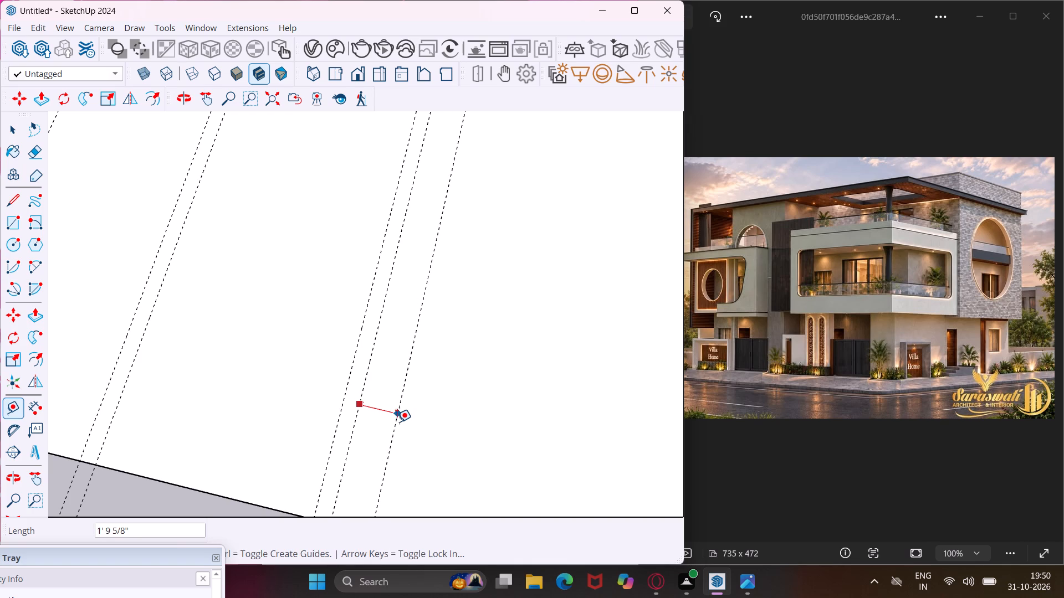
pyautogui.scroll(-5, 397, 422)
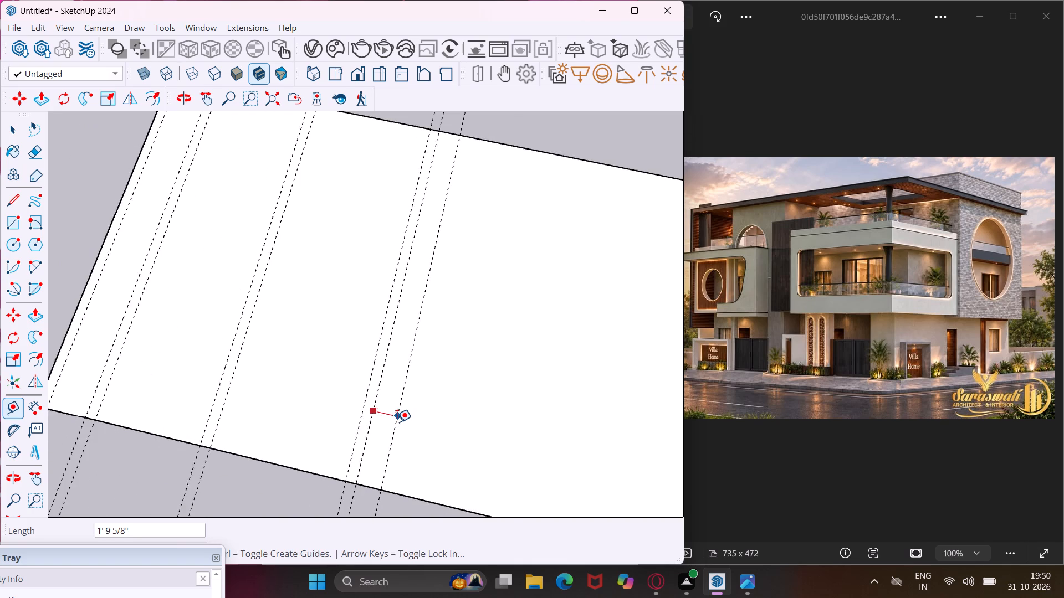
pyautogui.scroll(-7, 397, 422)
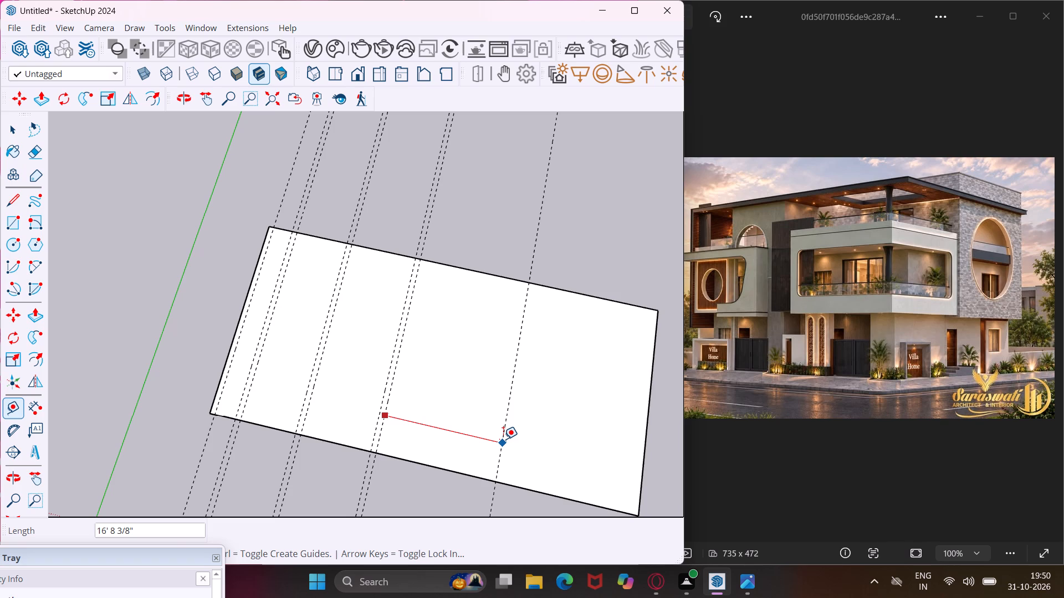
pyautogui.write("15'")
pyautogui.press('Return')
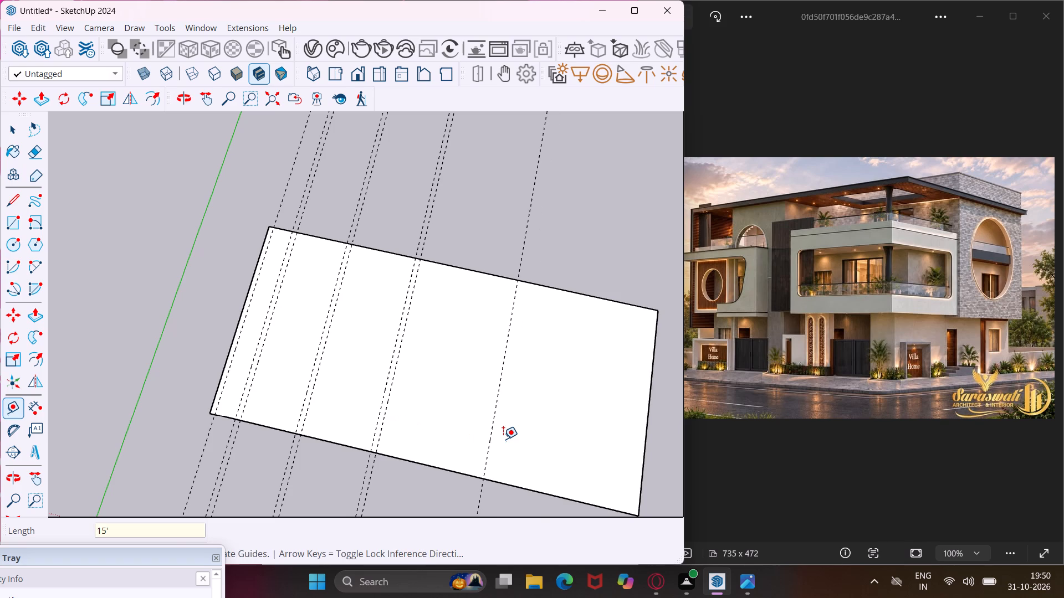
# Place a parallel guide 9" beyond the 15' guide, toward the rectangle's far short edge.
pyautogui.scroll(4, 503, 439)
pyautogui.click(479, 473)
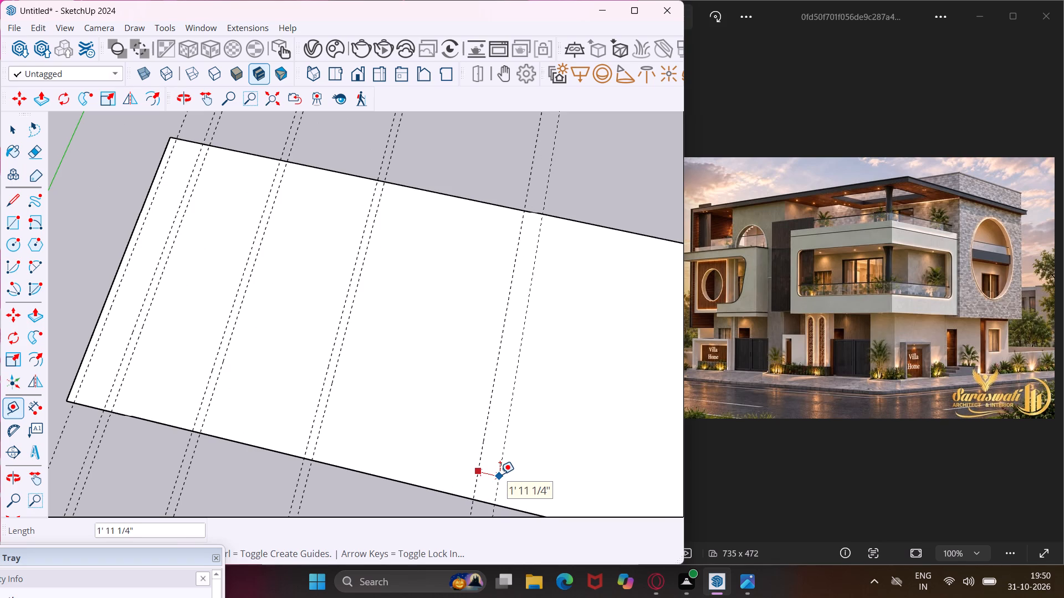
pyautogui.press('9')
pyautogui.hotkey('shift', '"')
pyautogui.press('Return')
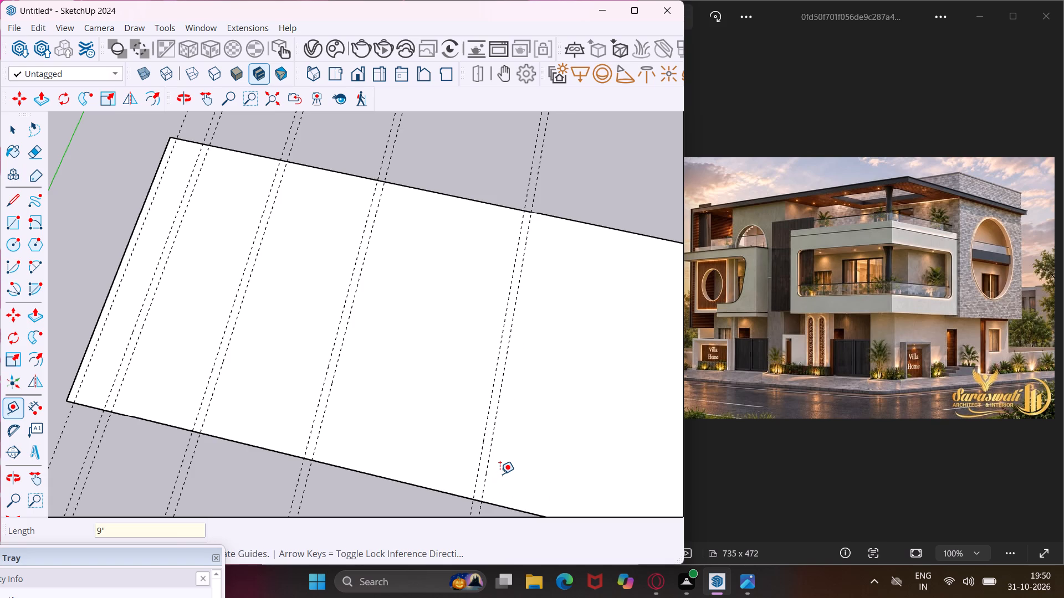
# Add a lengthwise guide 4' inside the rectangle's front long edge and another 9" past it toward the interior.
pyautogui.scroll(-2, 471, 487)
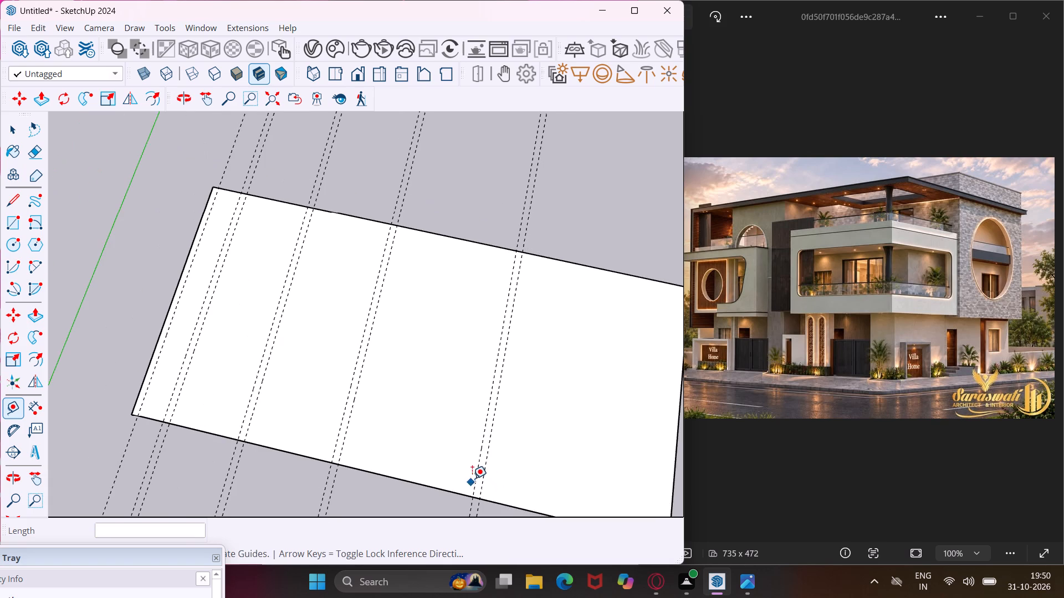
pyautogui.scroll(4, 219, 437)
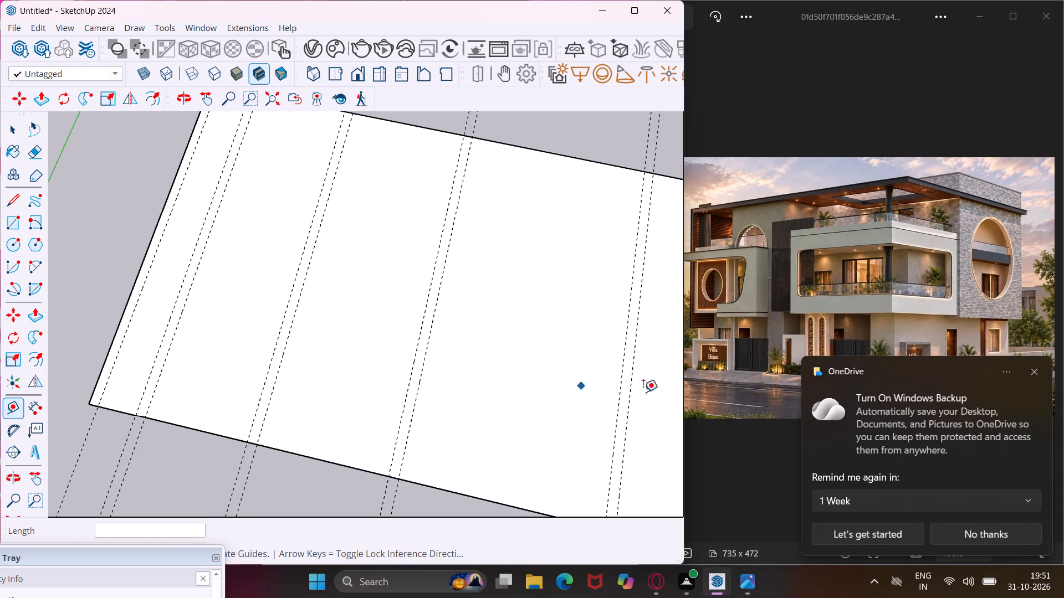
pyautogui.click(1035, 368)
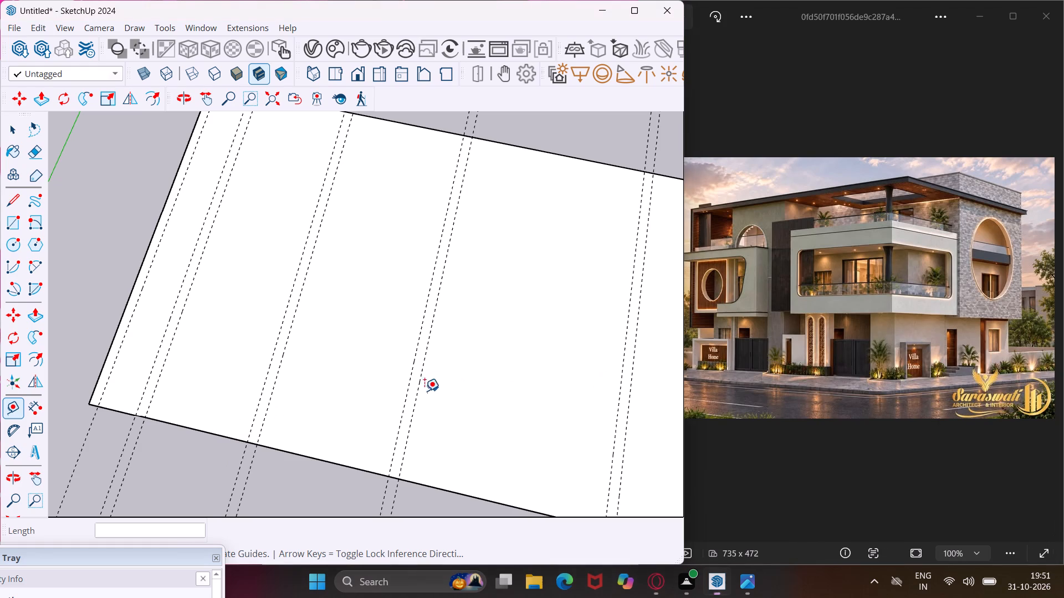
pyautogui.click(233, 437)
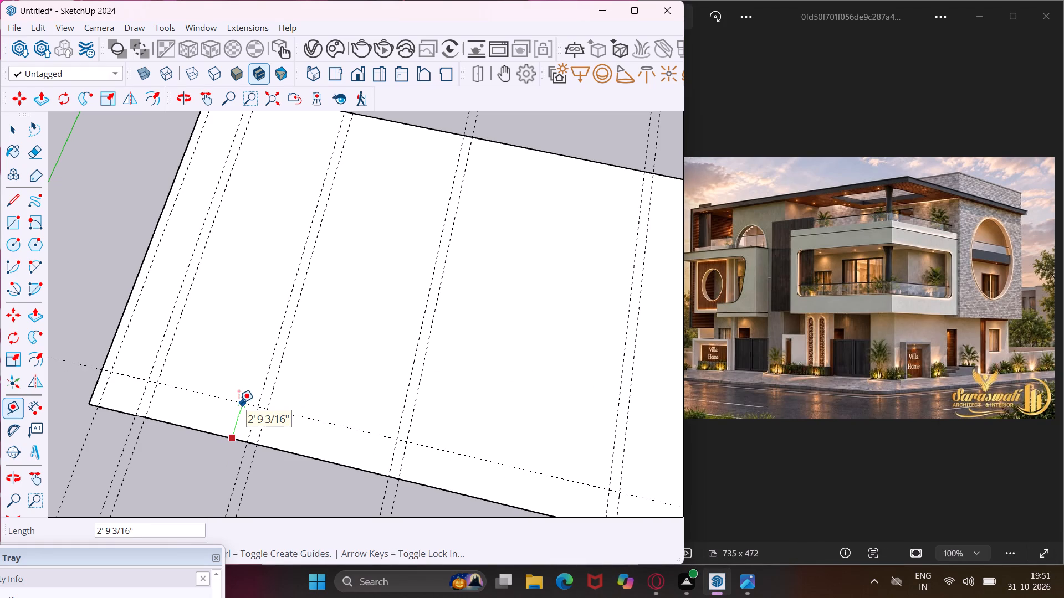
pyautogui.write("4'")
pyautogui.press('Return')
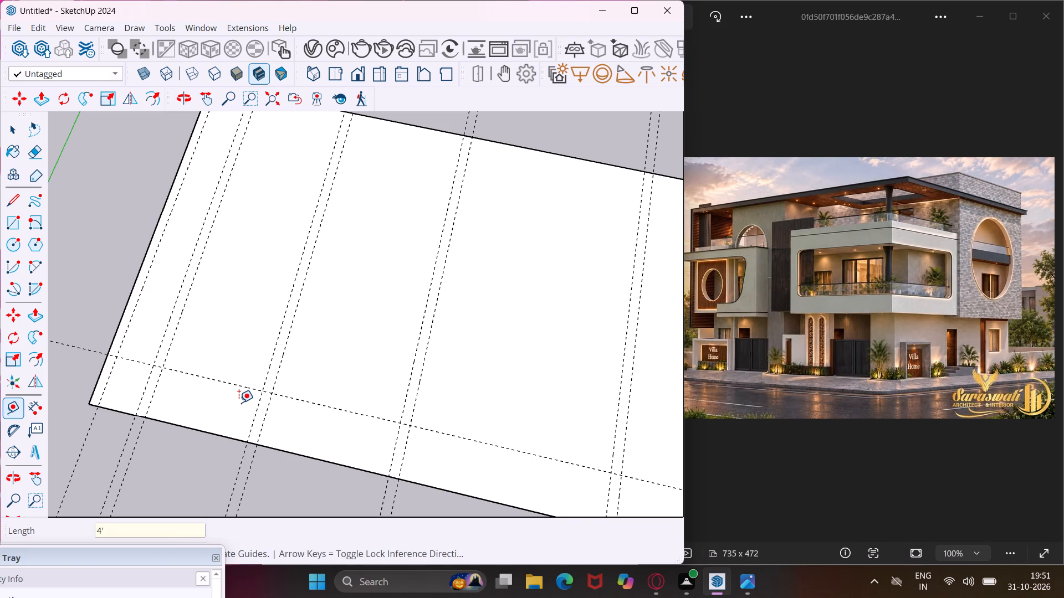
pyautogui.scroll(4, 238, 395)
pyautogui.click(252, 385)
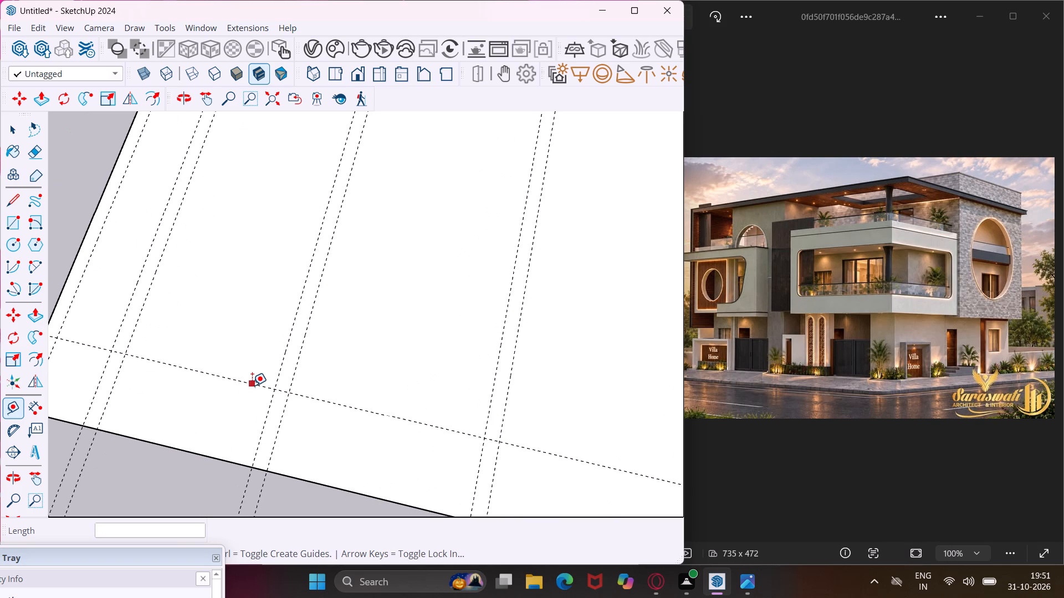
pyautogui.write('9"')
pyautogui.press('Return')
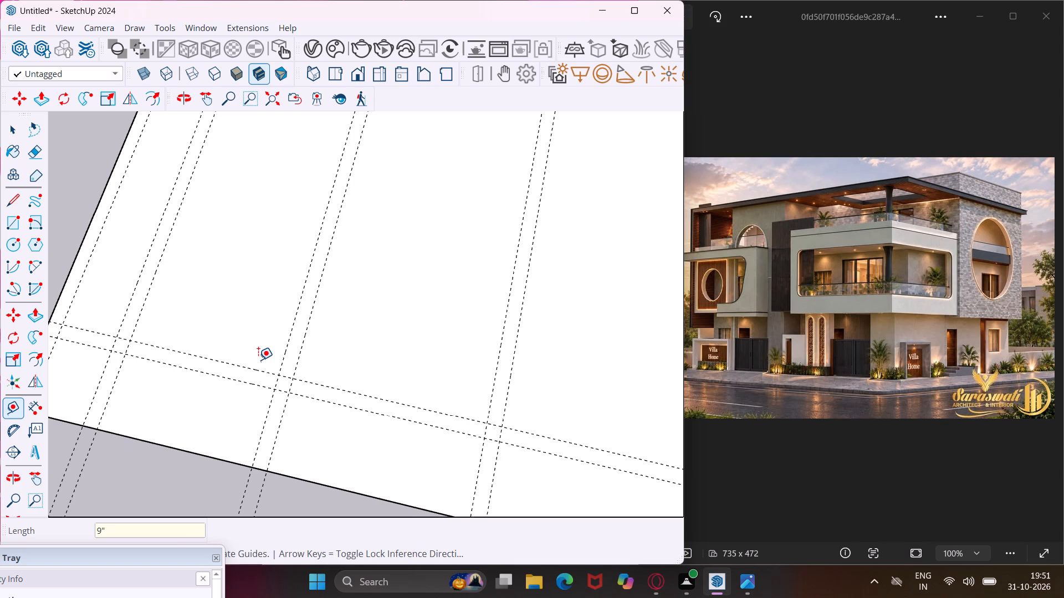
# Place a guide 9" inside the rectangle's rear long edge, parallel to it.
pyautogui.scroll(-5, 258, 360)
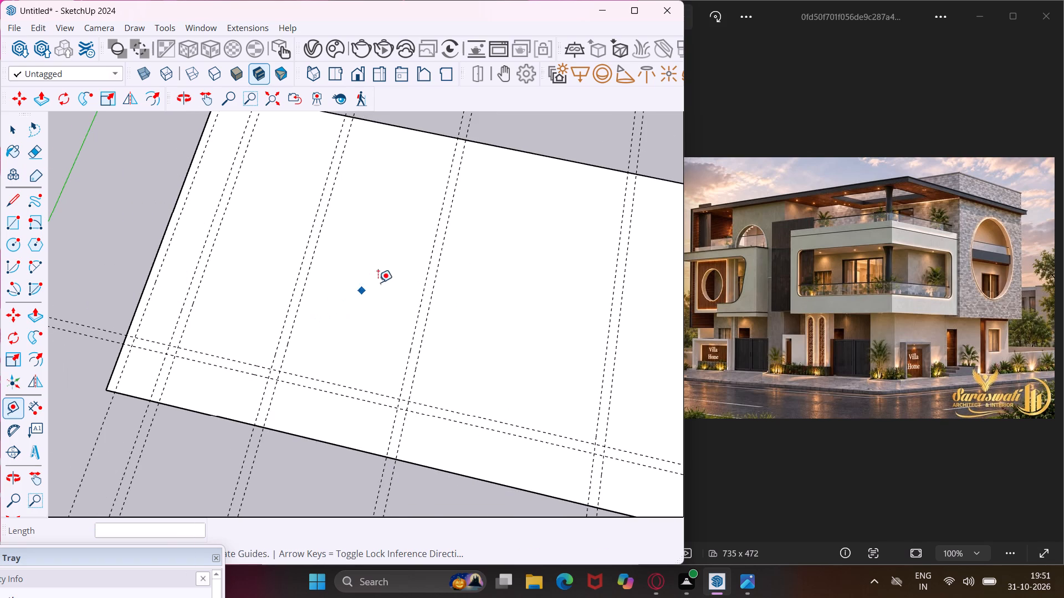
pyautogui.scroll(2, 552, 152)
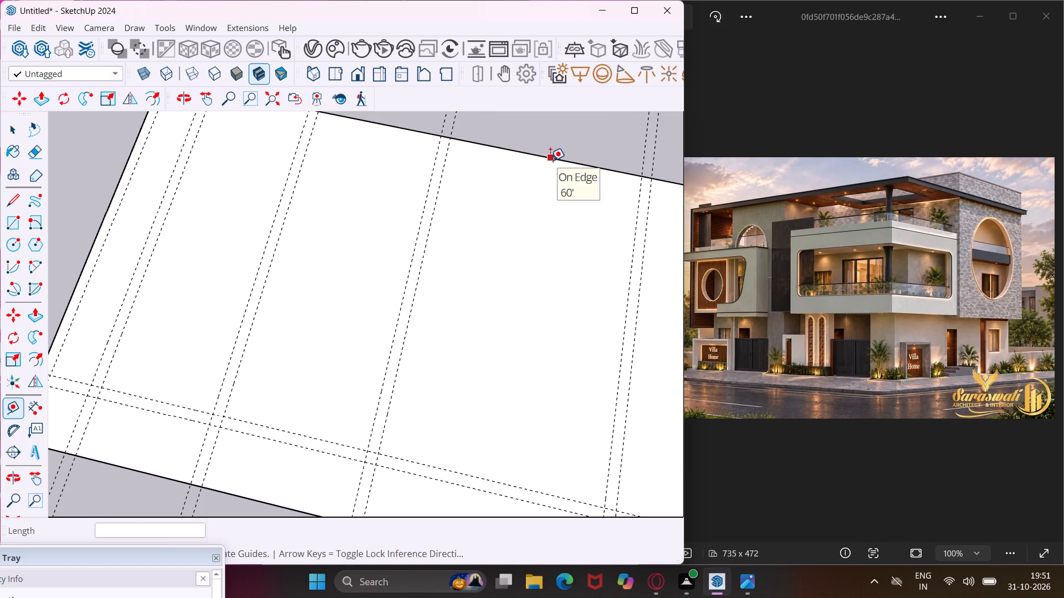
pyautogui.click(551, 161)
pyautogui.write('9"')
pyautogui.press('Return')
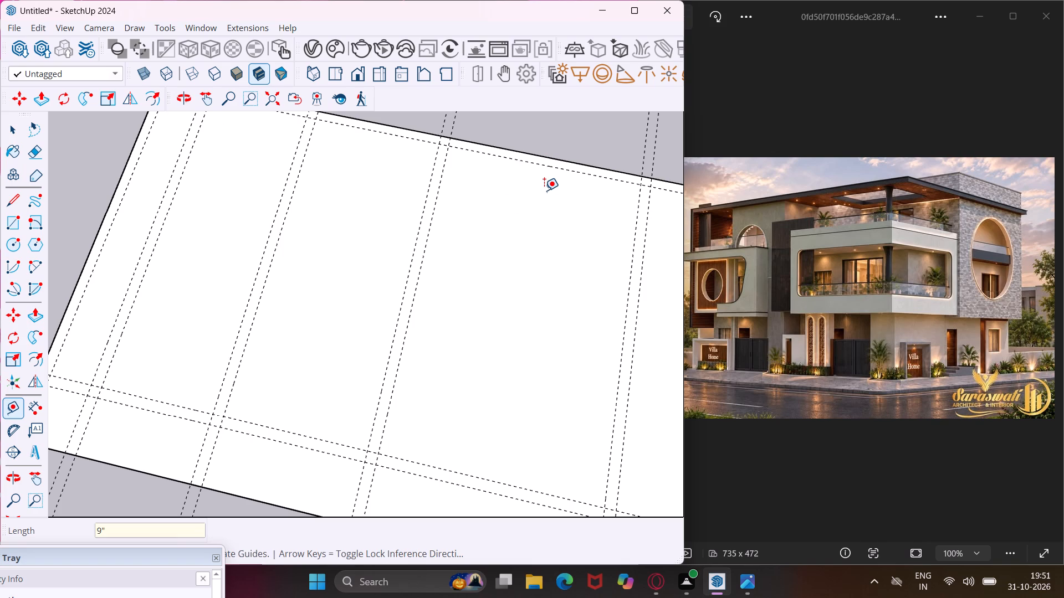
# Draw two 9" wide wall rectangles across the footprint: 30' long on the short edge, and 26' long in the guide pair 3' beyond.
pyautogui.scroll(-9, 386, 276)
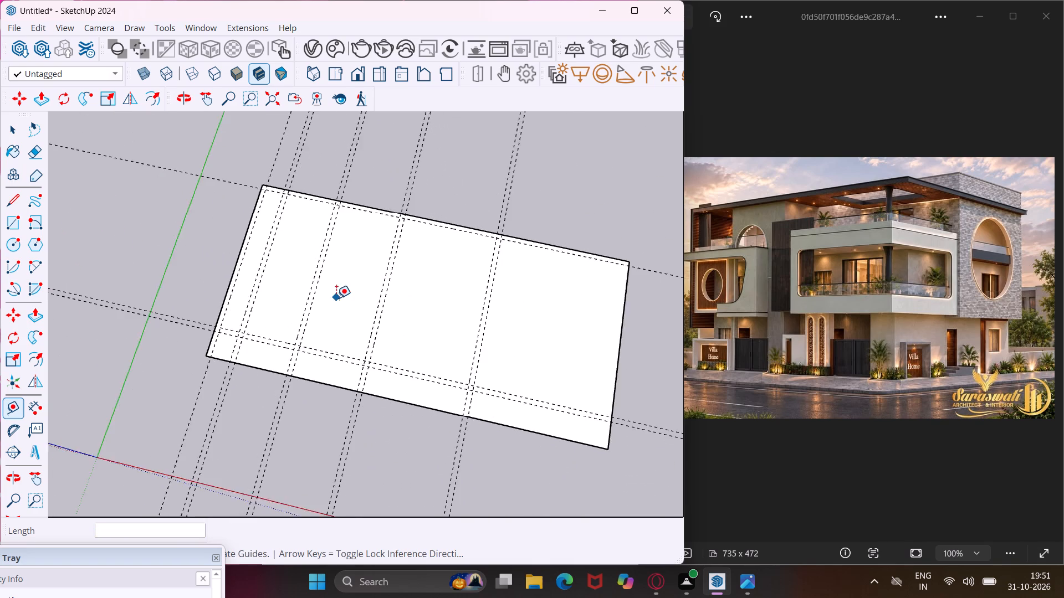
pyautogui.scroll(5, 312, 221)
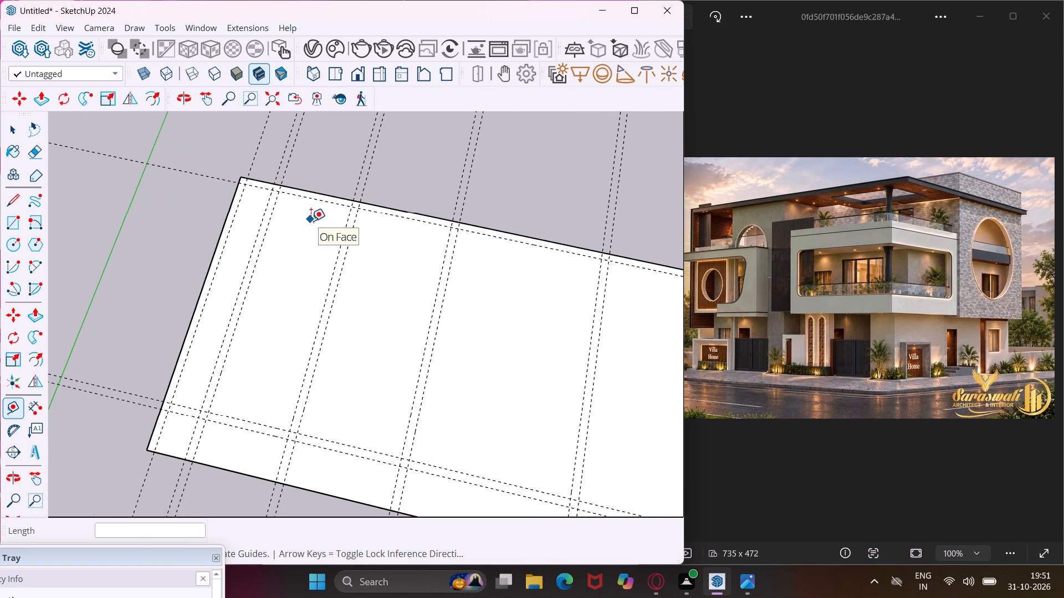
pyautogui.click(3, 232)
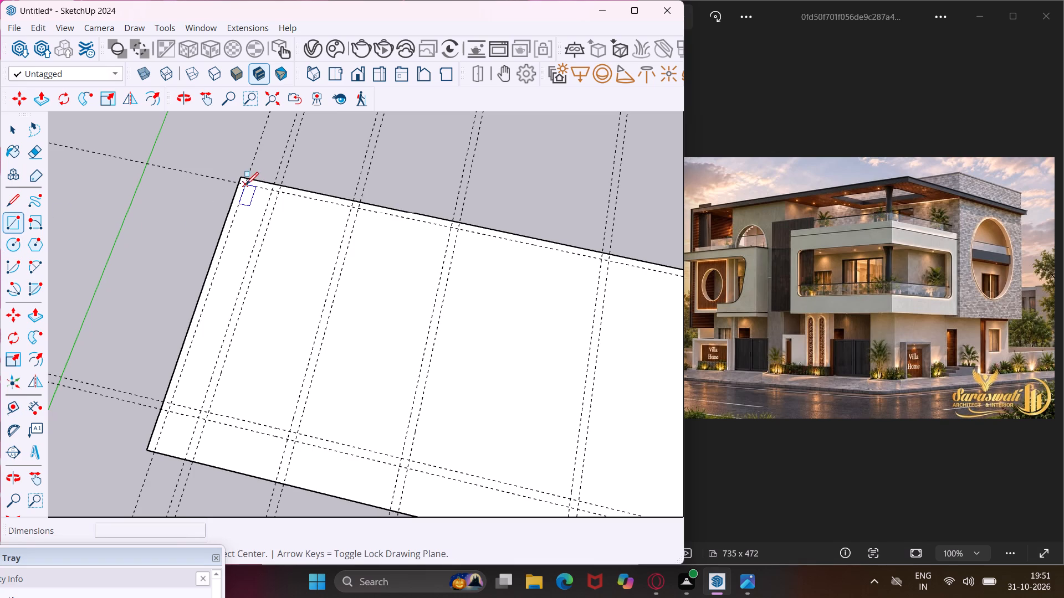
pyautogui.click(242, 181)
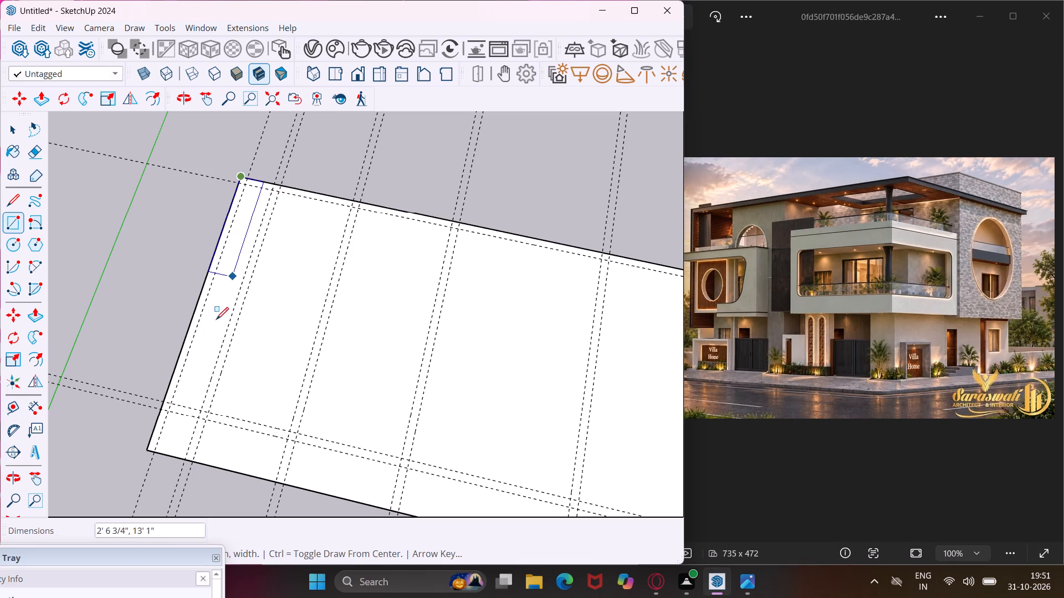
pyautogui.click(156, 452)
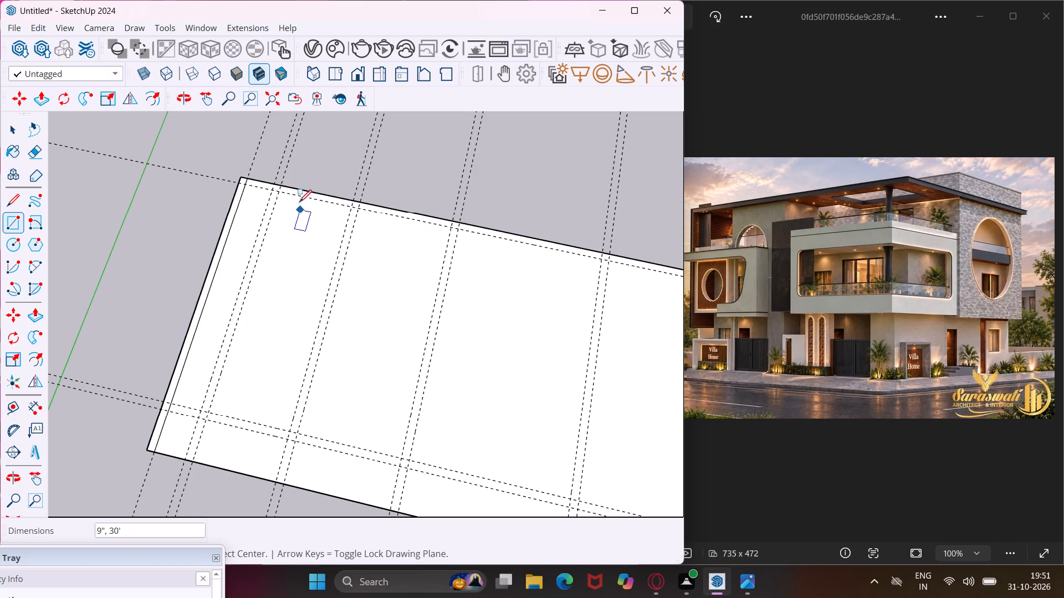
pyautogui.click(275, 183)
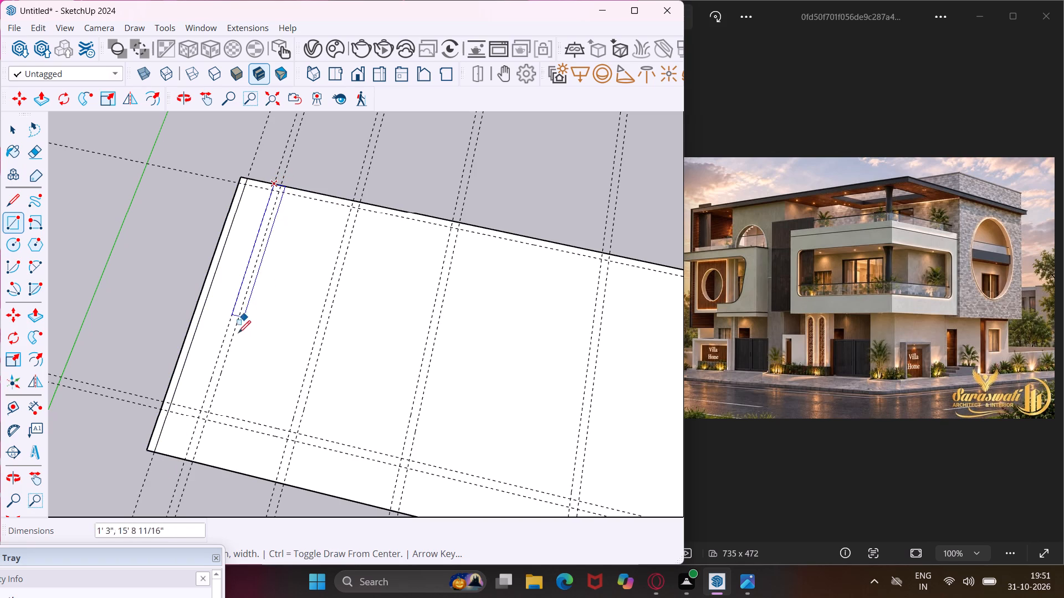
pyautogui.click(204, 420)
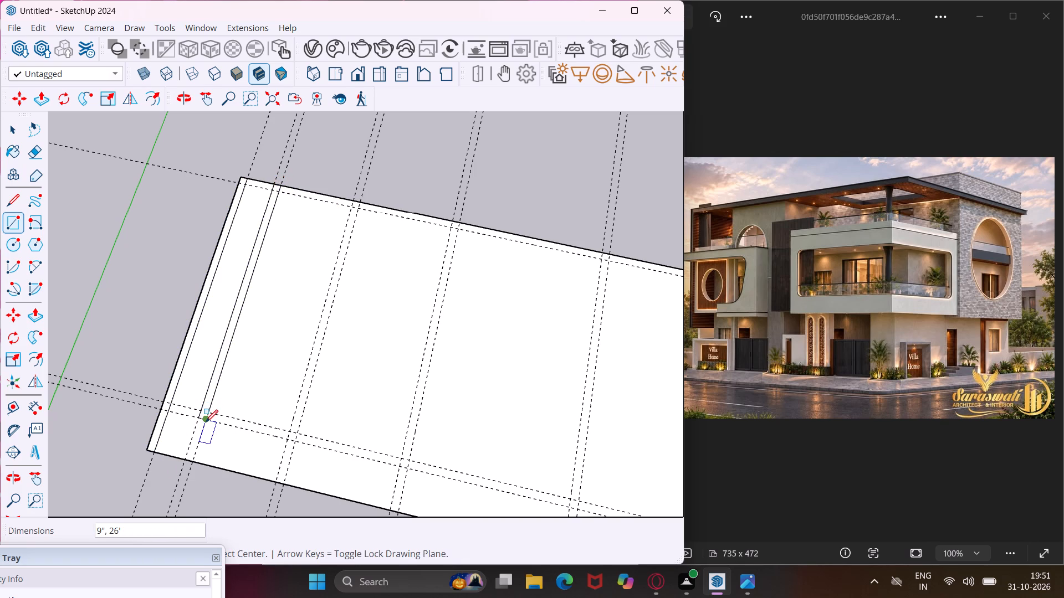
# Draw a 19' 6" by 9" wall rectangle between the lengthwise guides near the front edge, starting from the 26' wall's end.
pyautogui.click(206, 422)
pyautogui.scroll(-1, 247, 385)
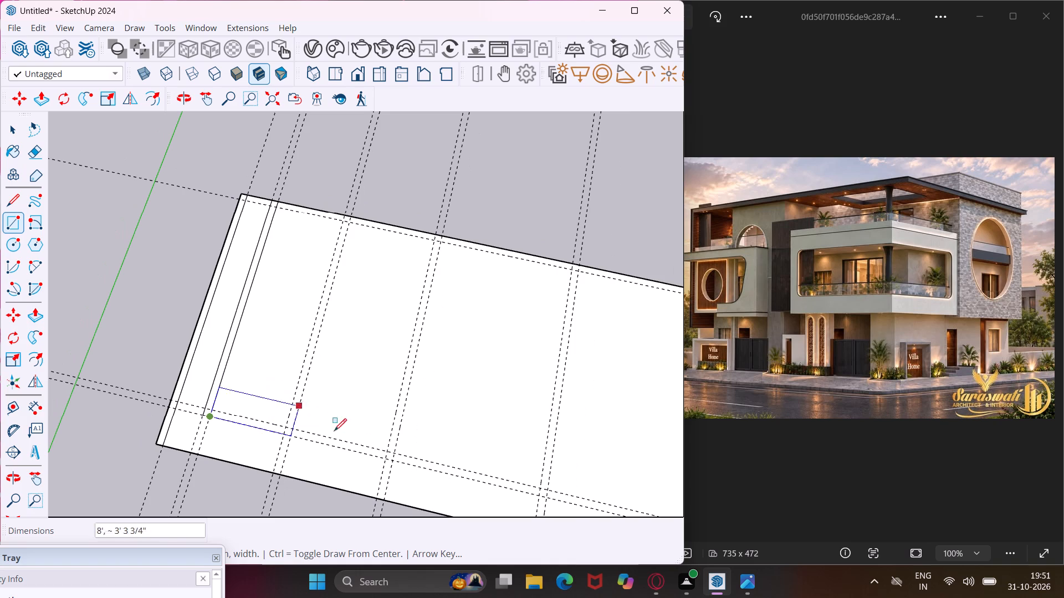
pyautogui.scroll(3, 397, 456)
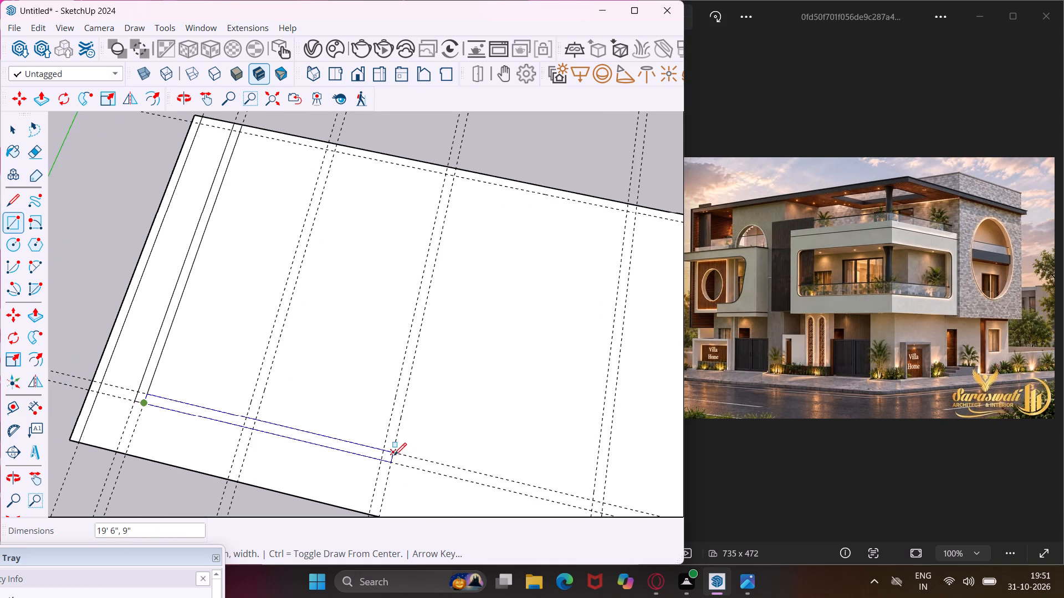
pyautogui.click(394, 455)
# Draw two 9" wide cross-wall rectangles between the guide pairs, 24' 6" long at the front wall's far end and 25' 3" long midway along it.
pyautogui.click(394, 454)
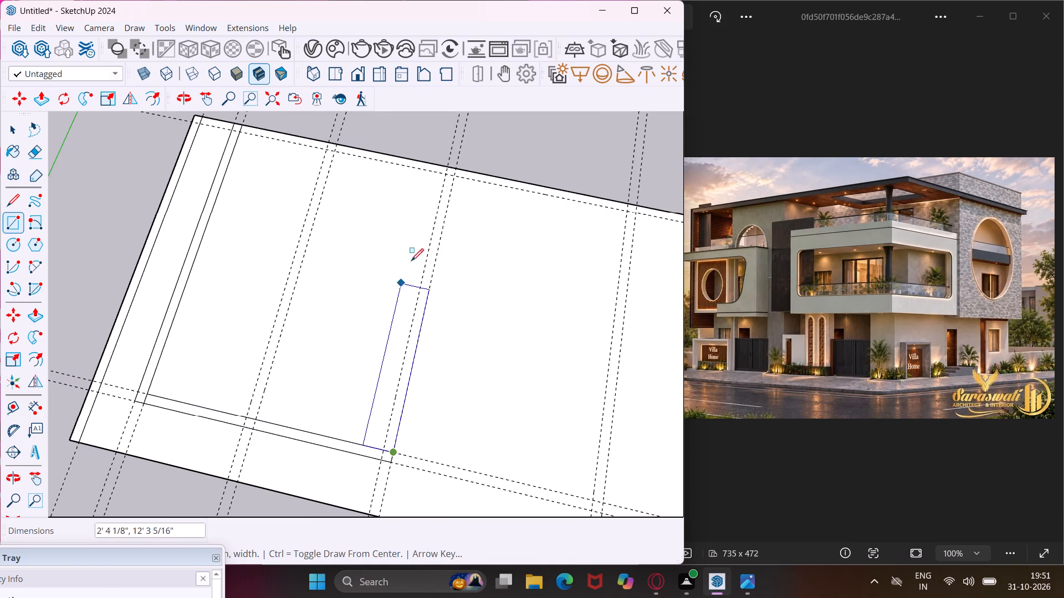
pyautogui.click(445, 175)
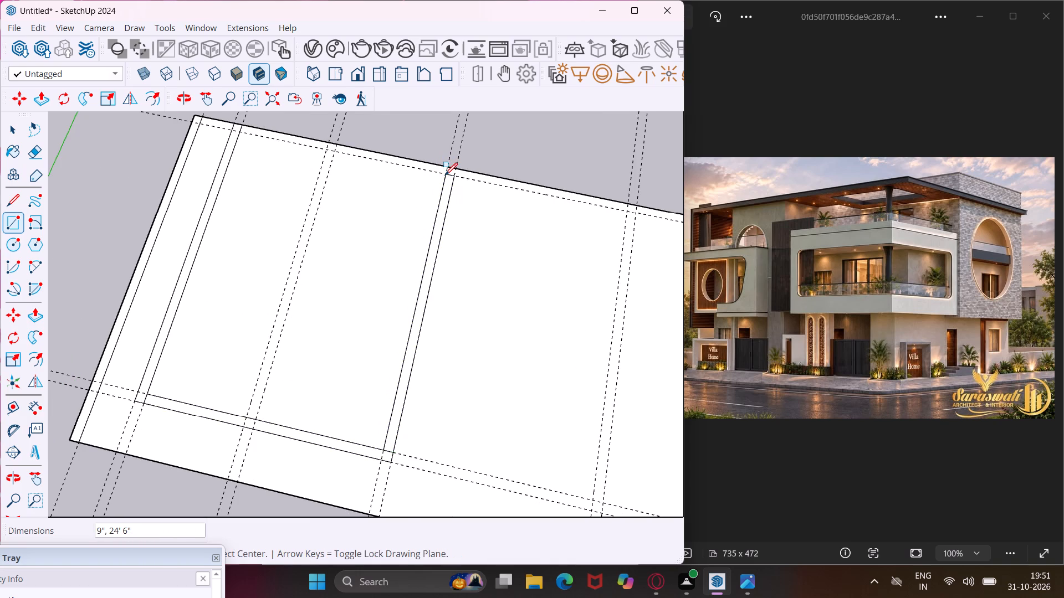
pyautogui.click(255, 420)
pyautogui.scroll(-1, 242, 402)
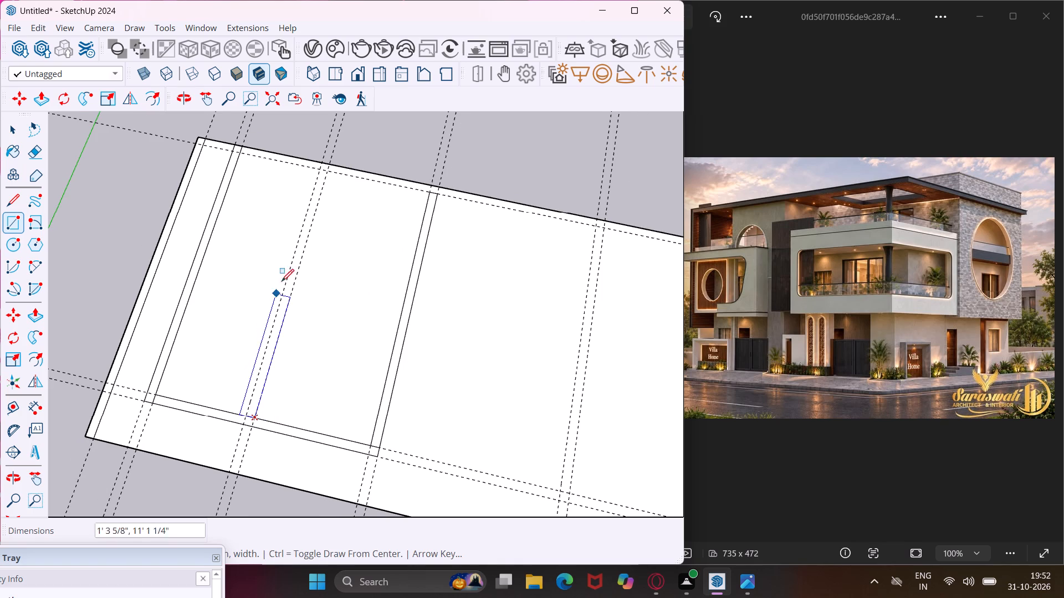
pyautogui.click(319, 166)
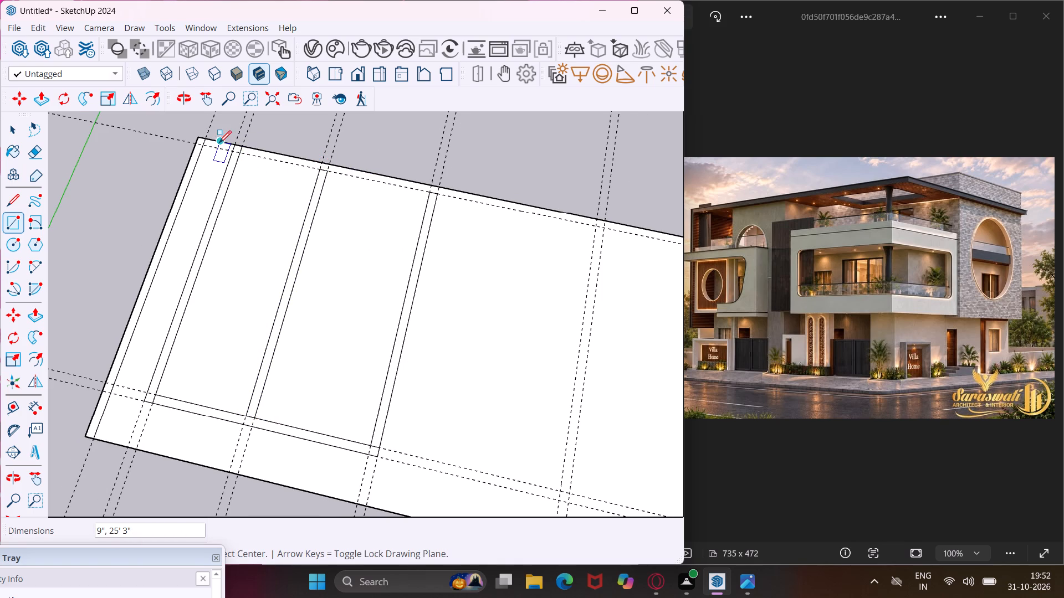
# Draw 9" deep wall rectangles along the rear long edge, 3' long between the first two cross walls and 19' 6" long beyond them.
pyautogui.click(204, 139)
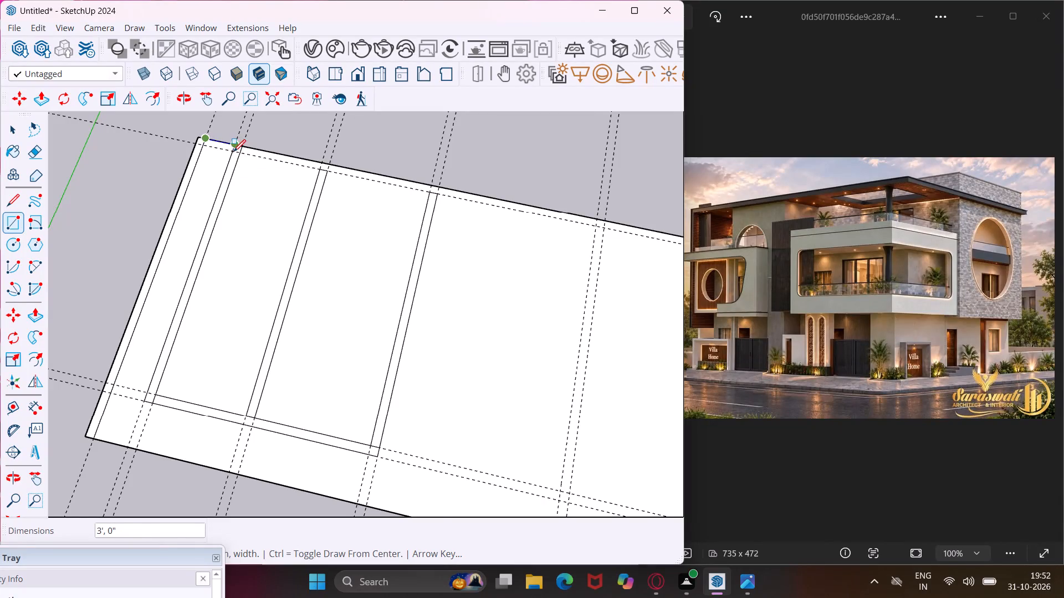
pyautogui.scroll(7, 232, 154)
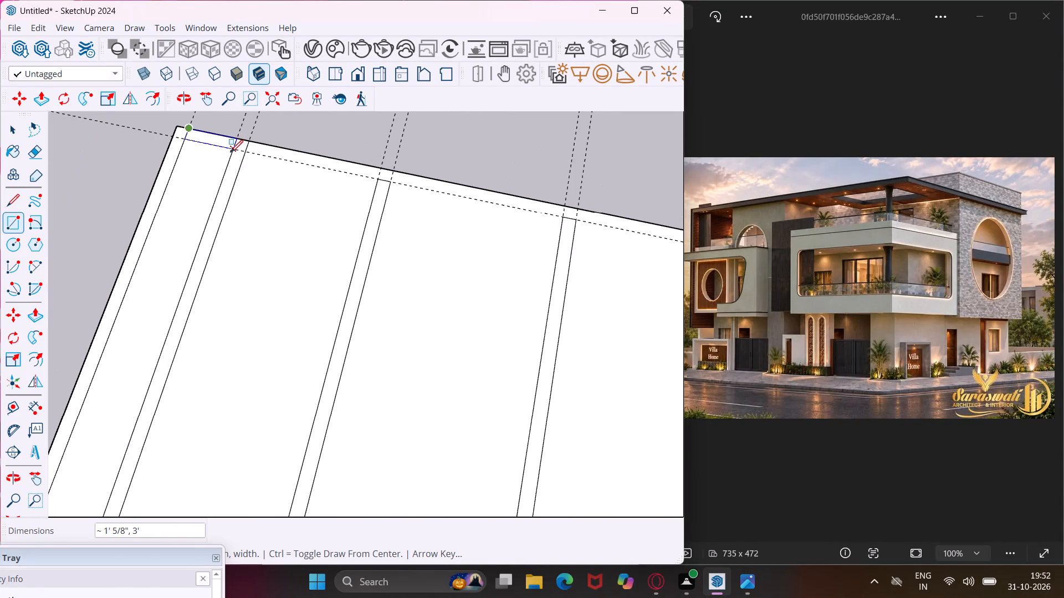
pyautogui.click(231, 151)
pyautogui.click(248, 142)
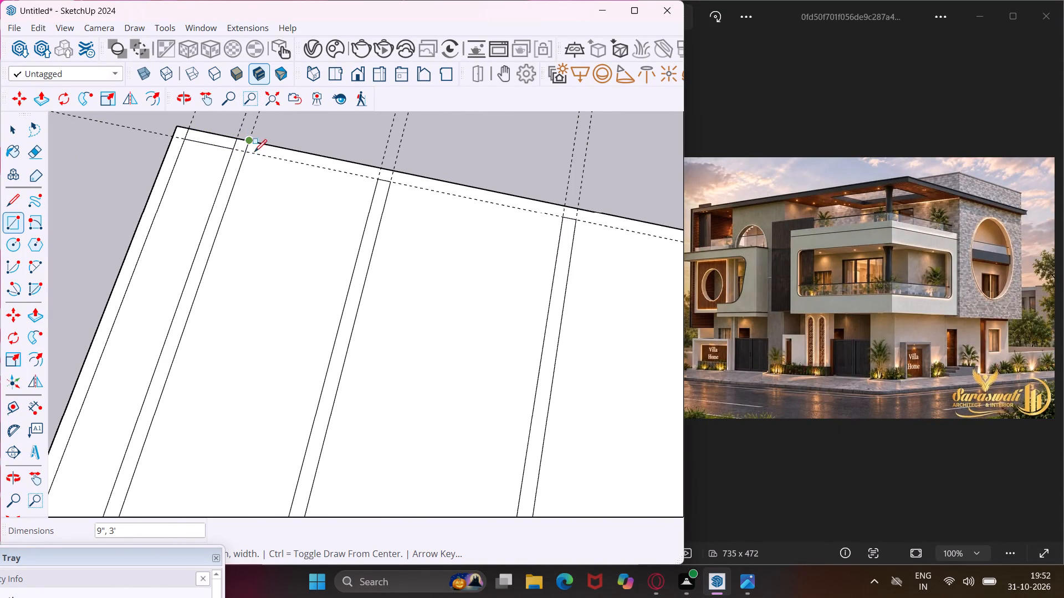
pyautogui.scroll(-7, 267, 165)
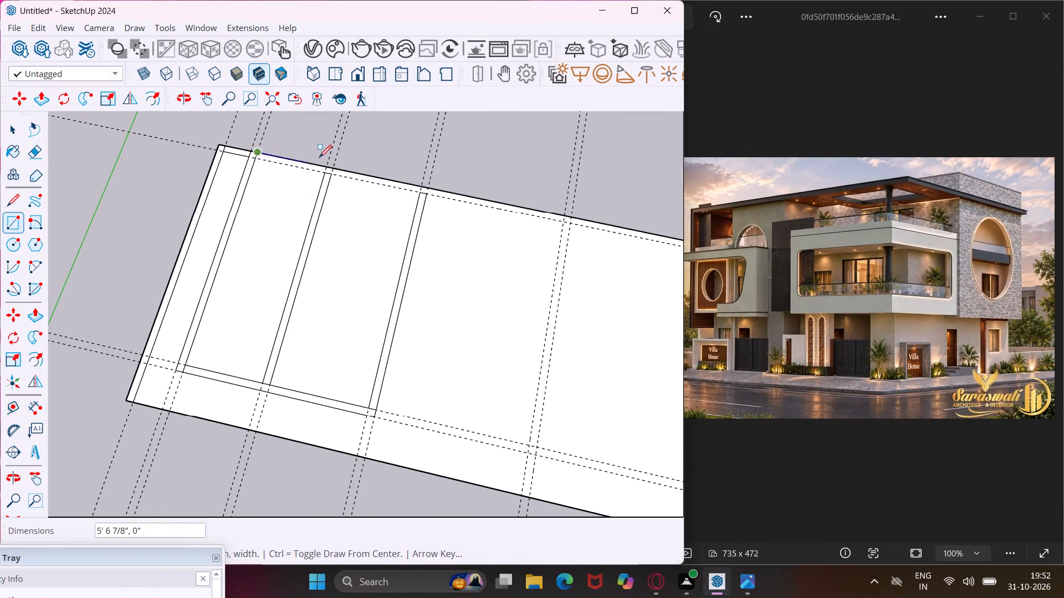
pyautogui.click(428, 194)
# Draw a 9" by 26' cross-wall rectangle in the next guide pair beyond the existing cross walls, from the rear edge to the front guides.
pyautogui.scroll(-3, 265, 254)
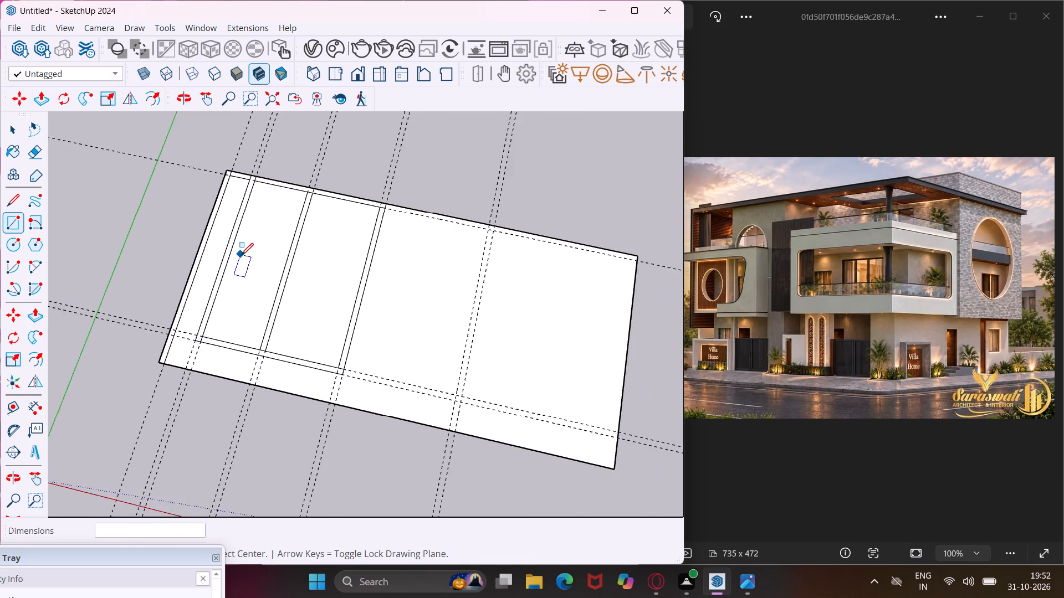
pyautogui.scroll(-1, 241, 255)
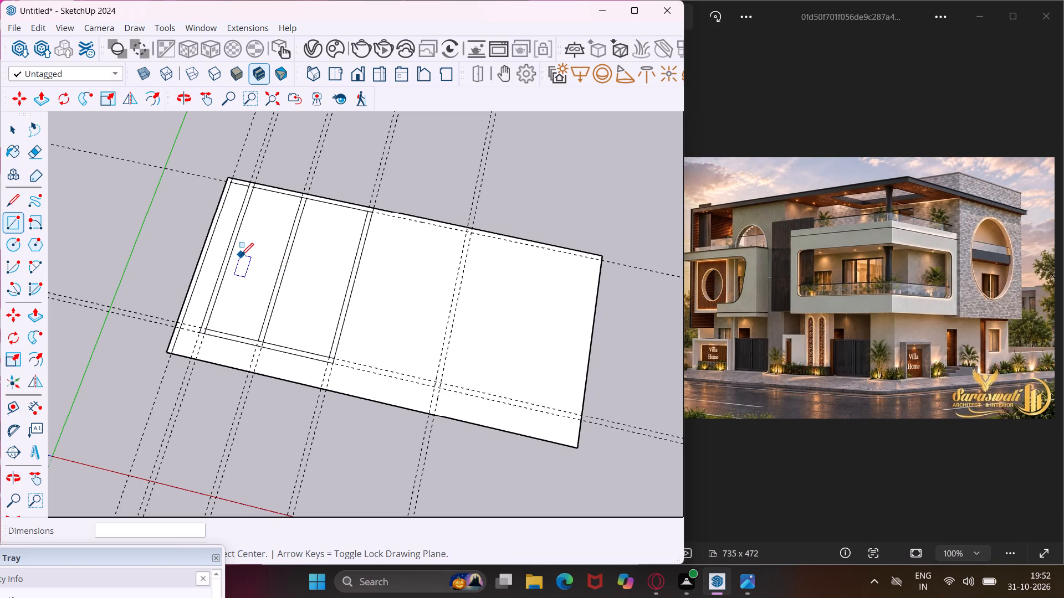
pyautogui.scroll(8, 456, 254)
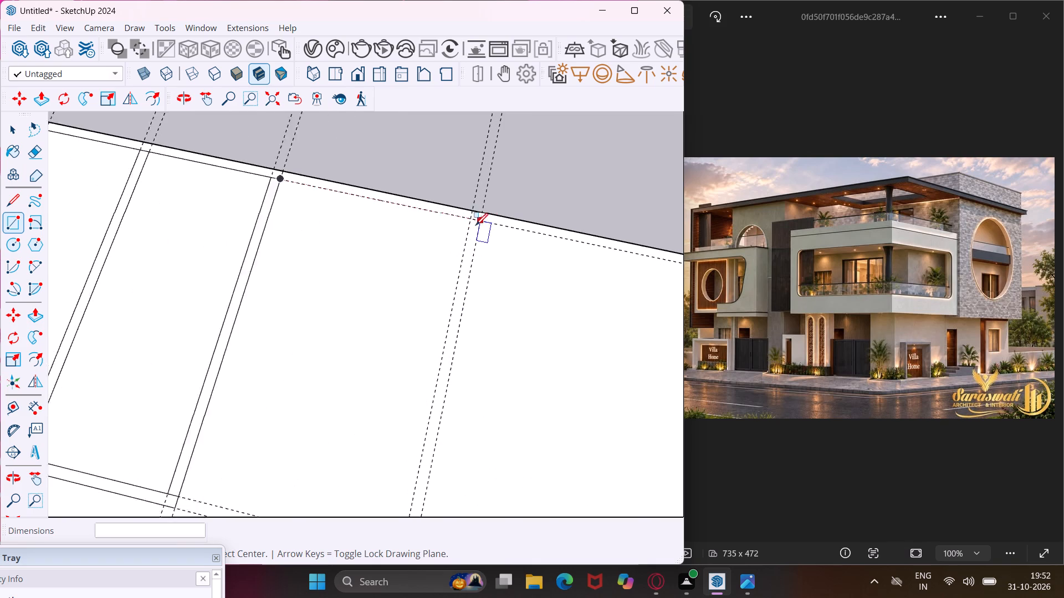
pyautogui.scroll(1, 475, 225)
pyautogui.click(470, 210)
pyautogui.scroll(-2, 450, 263)
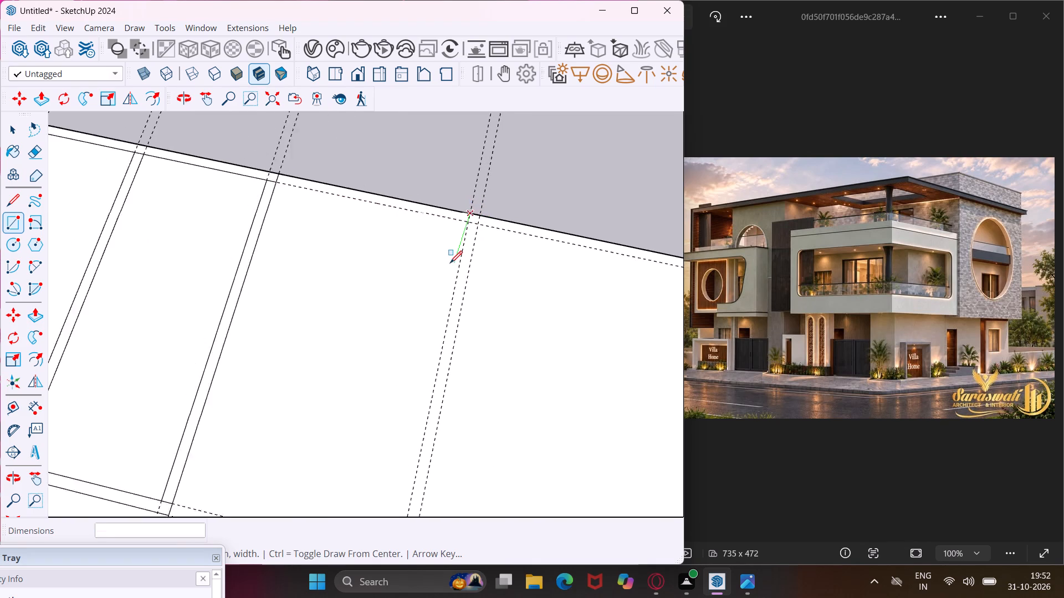
pyautogui.scroll(-6, 450, 263)
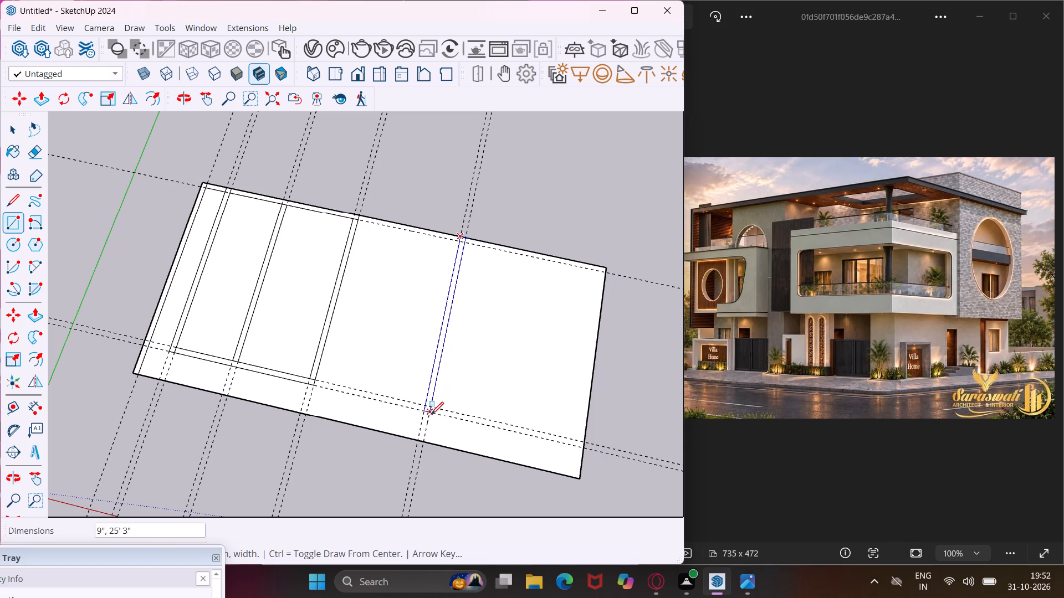
pyautogui.scroll(7, 430, 415)
pyautogui.click(429, 411)
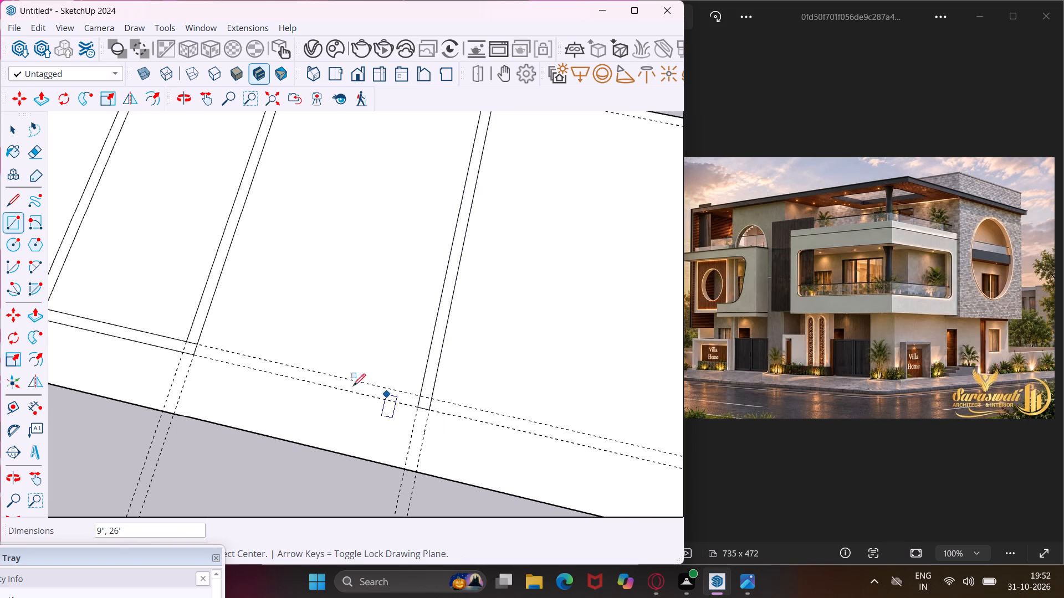
# Draw two 15' by 9" wall rectangles between the last two cross walls, one along the front guides and one along the rear edge.
pyautogui.click(192, 355)
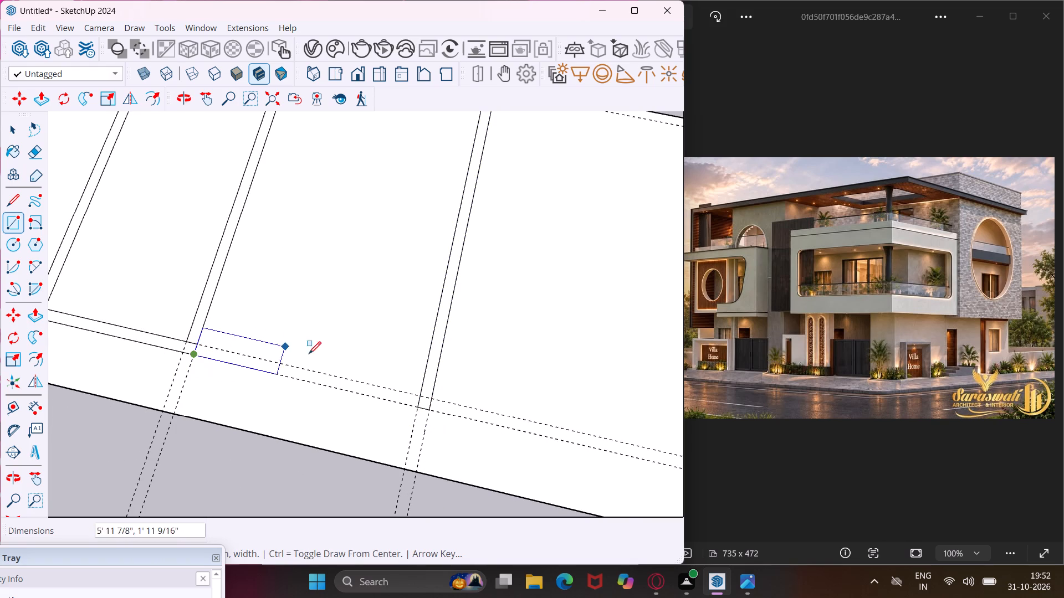
pyautogui.click(418, 394)
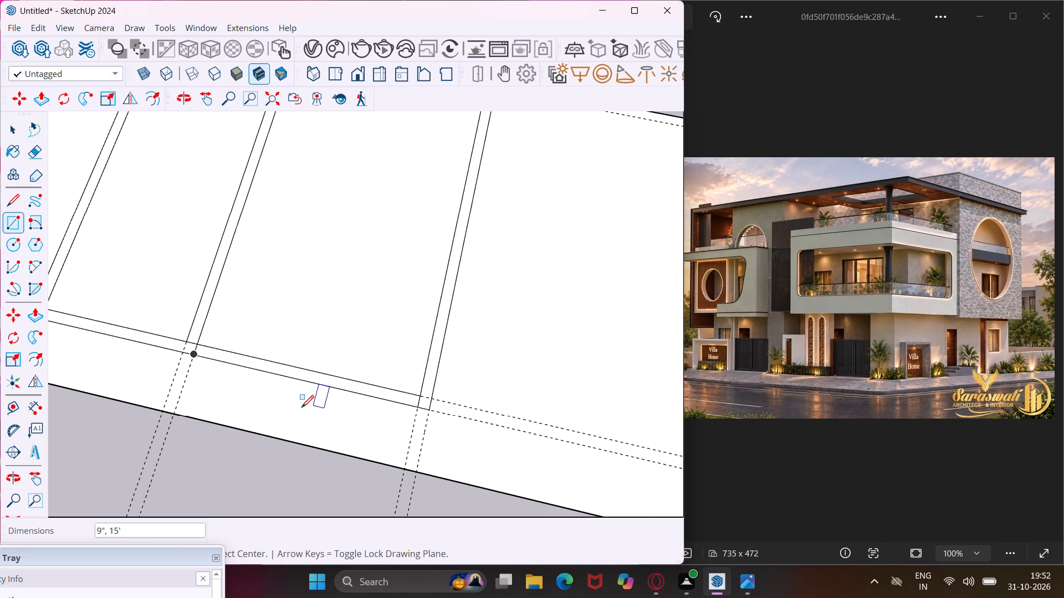
pyautogui.scroll(-5, 299, 409)
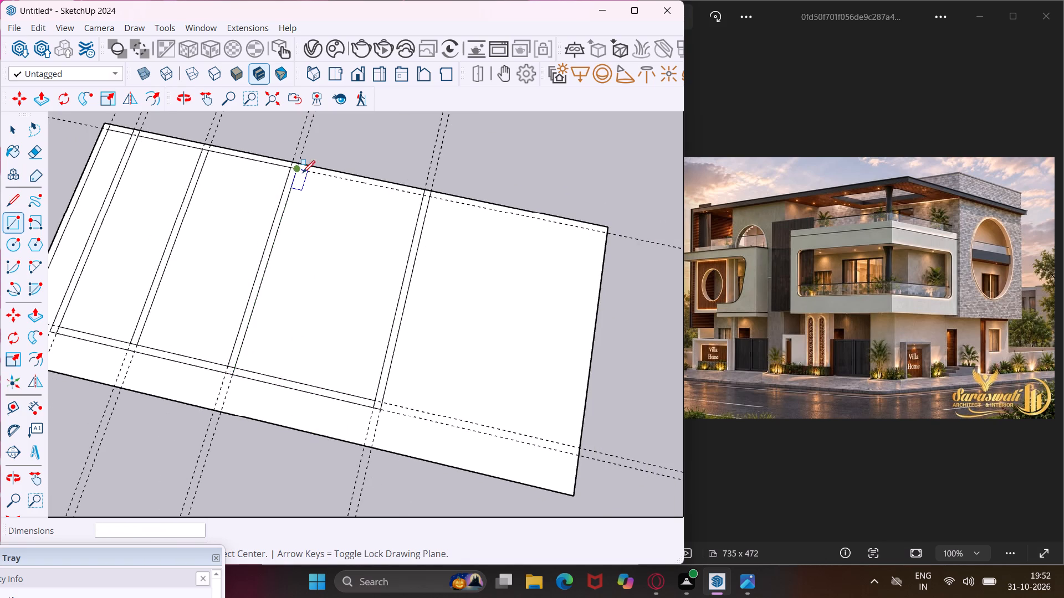
pyautogui.scroll(4, 303, 172)
pyautogui.click(296, 161)
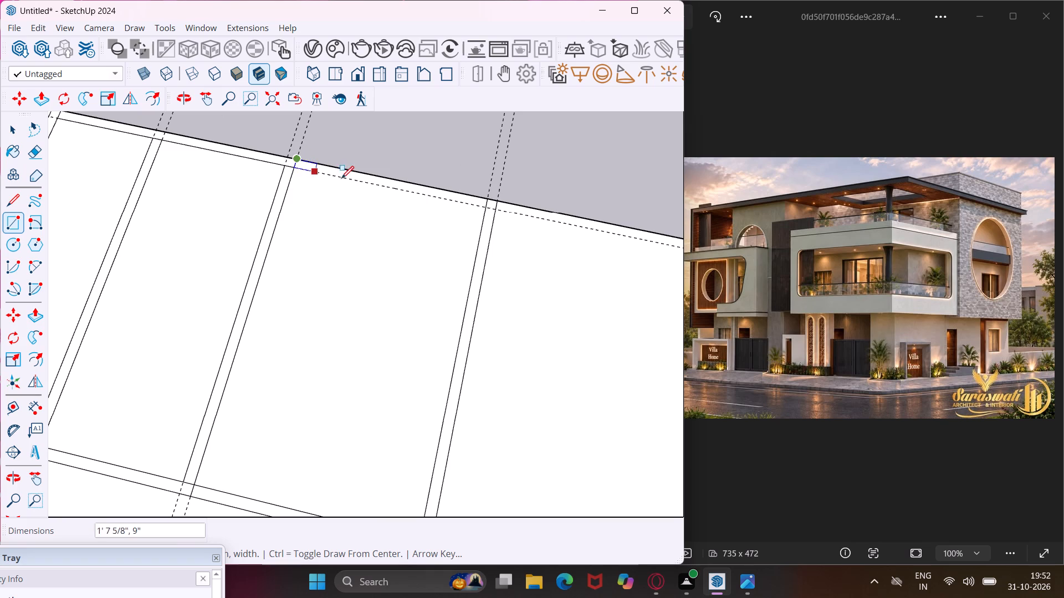
pyautogui.click(485, 209)
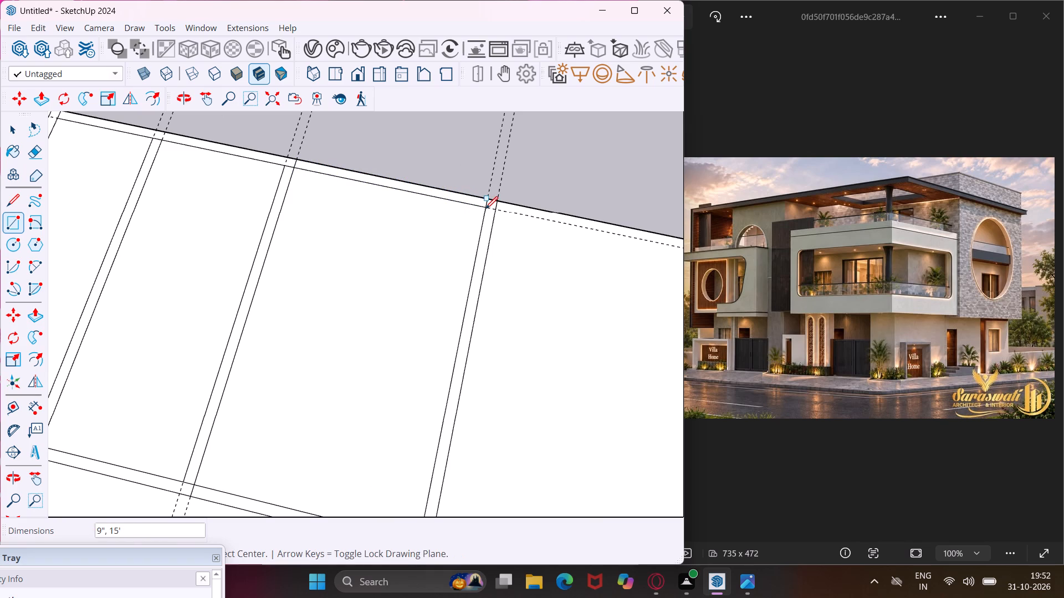
pyautogui.press('Escape')
pyautogui.press('space')
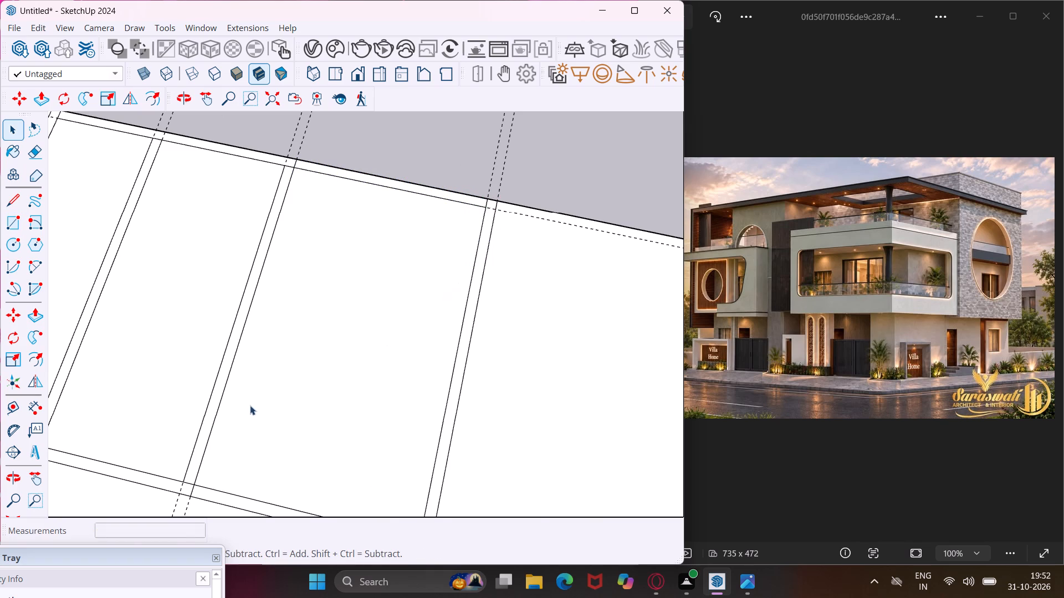
# Push/Pull the 26' long wall strip nearest the footprint's short-edge wall up 10'.
pyautogui.scroll(-5, 243, 331)
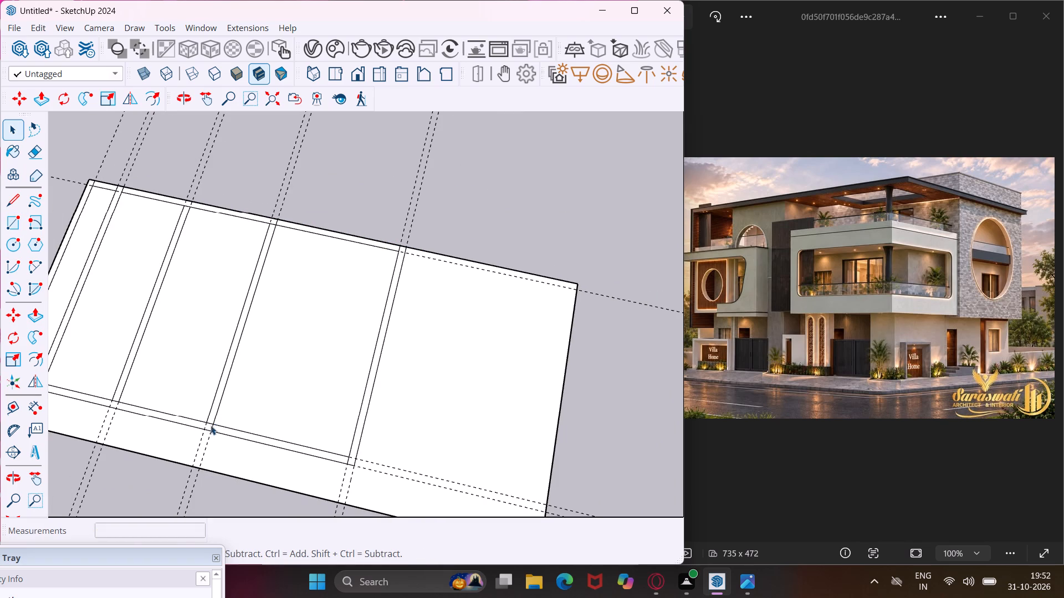
pyautogui.moveTo(191, 414); pyautogui.dragTo(303, 341, button='middle')
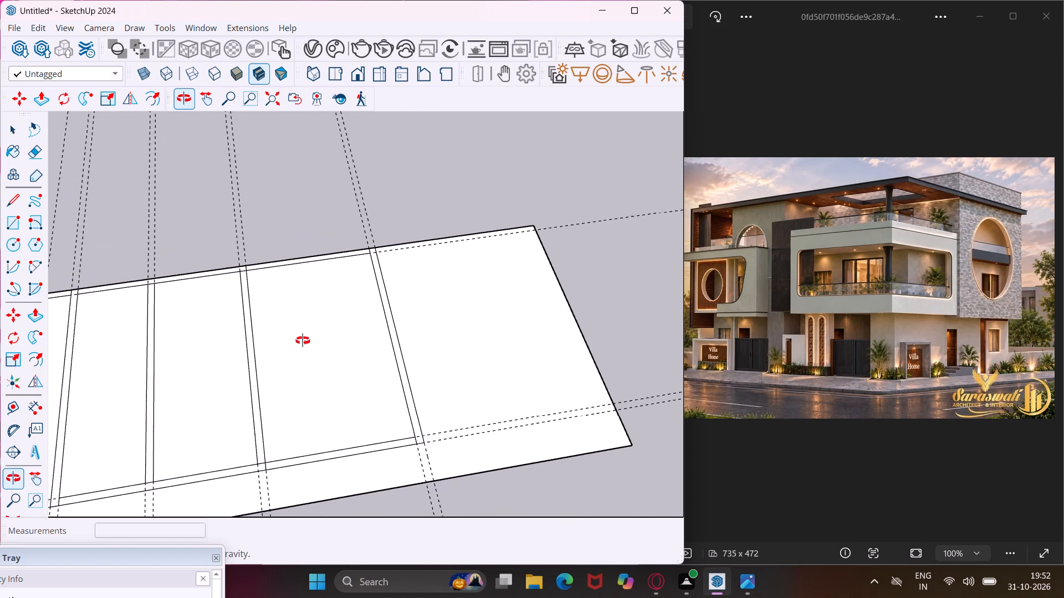
pyautogui.moveTo(303, 341); pyautogui.dragTo(306, 338, button='middle')
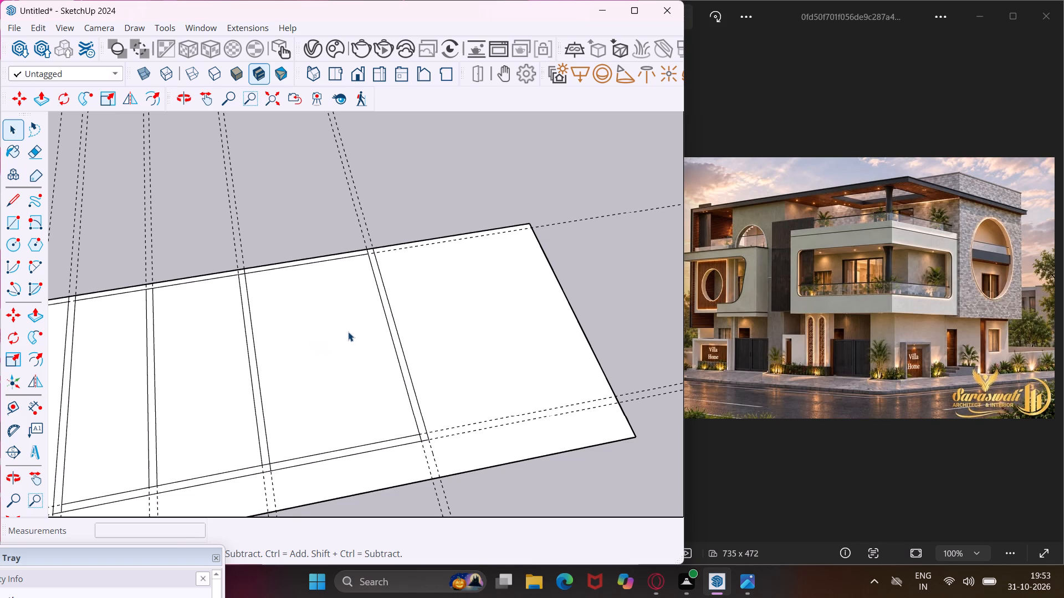
pyautogui.scroll(-5, 350, 331)
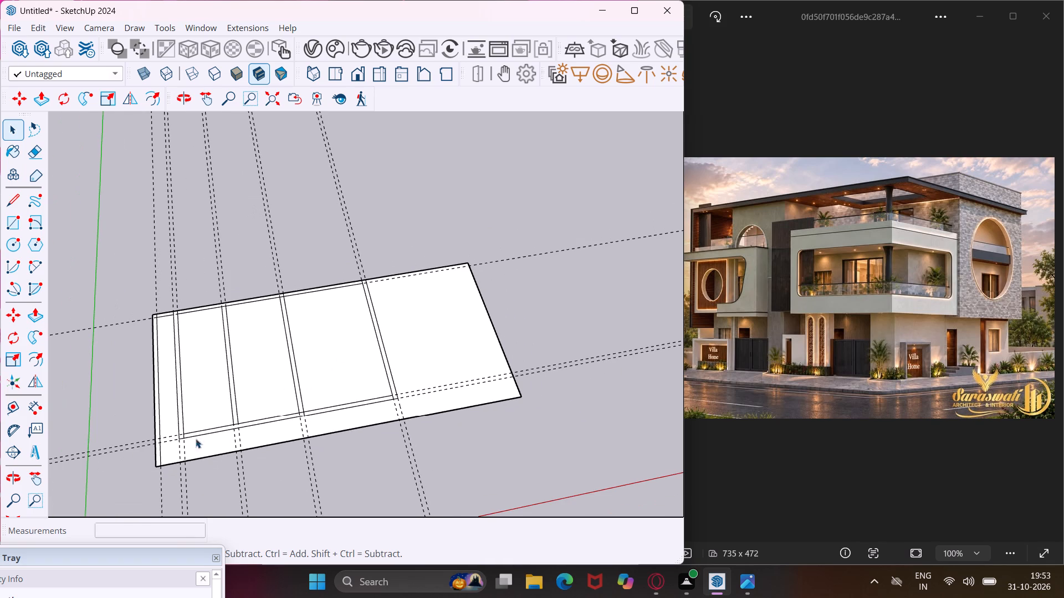
pyautogui.scroll(8, 156, 429)
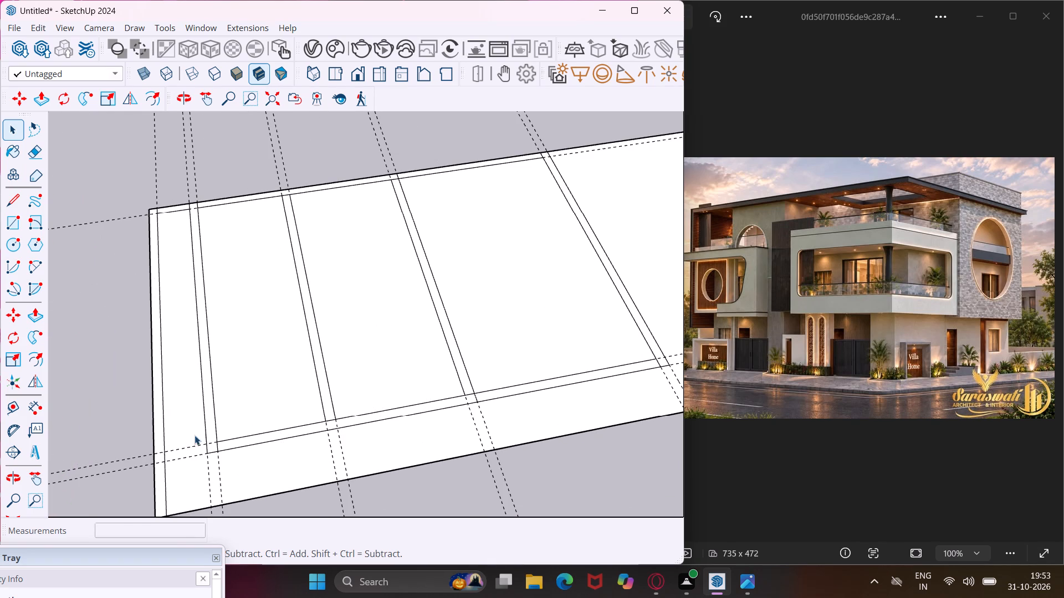
pyautogui.scroll(2, 212, 437)
pyautogui.click(212, 436)
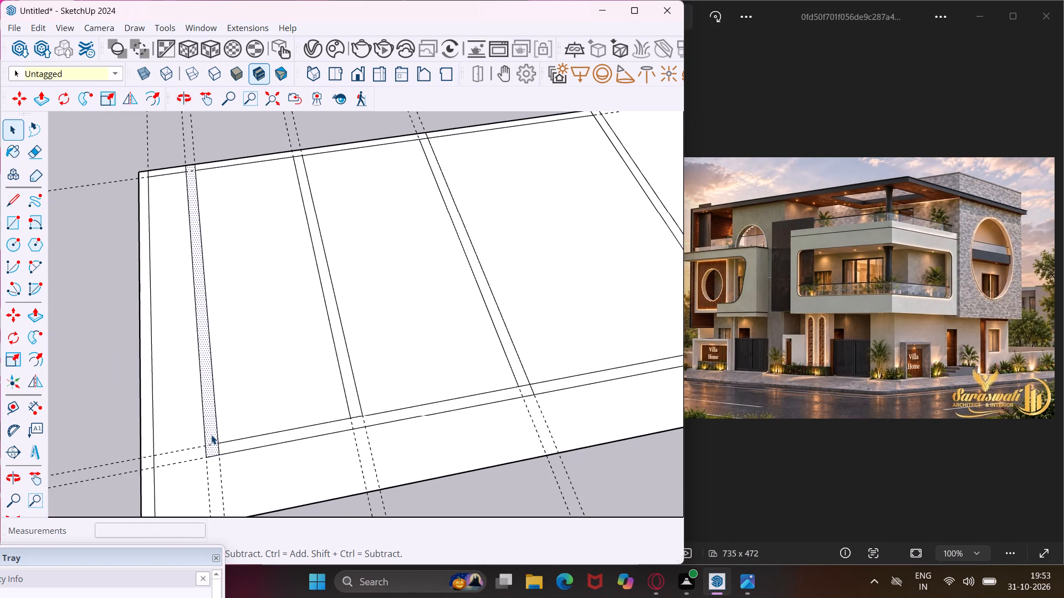
pyautogui.press('p')
pyautogui.click(211, 435)
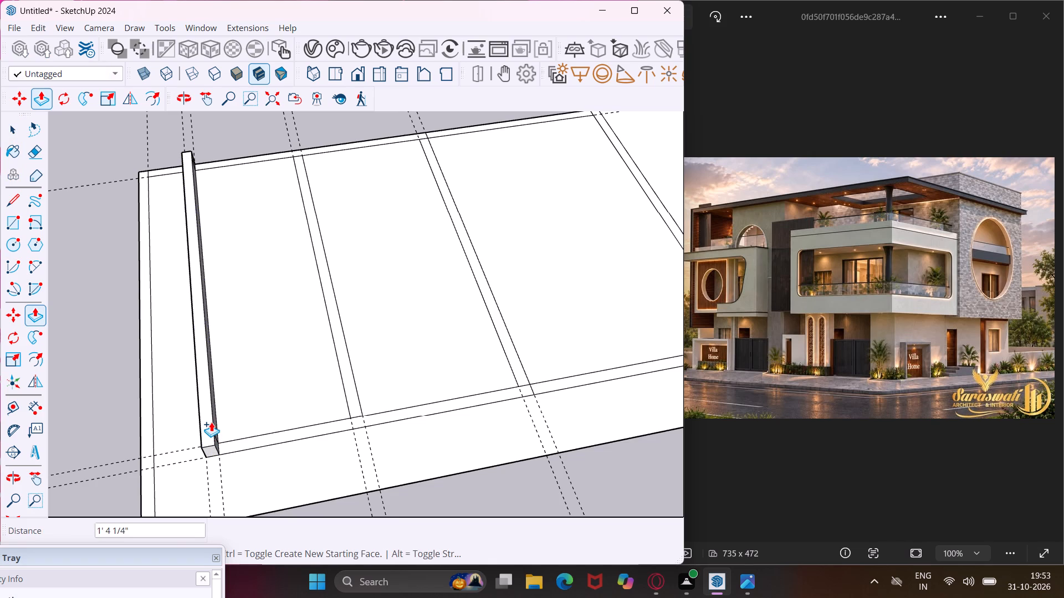
pyautogui.write("10'")
pyautogui.press('Return')
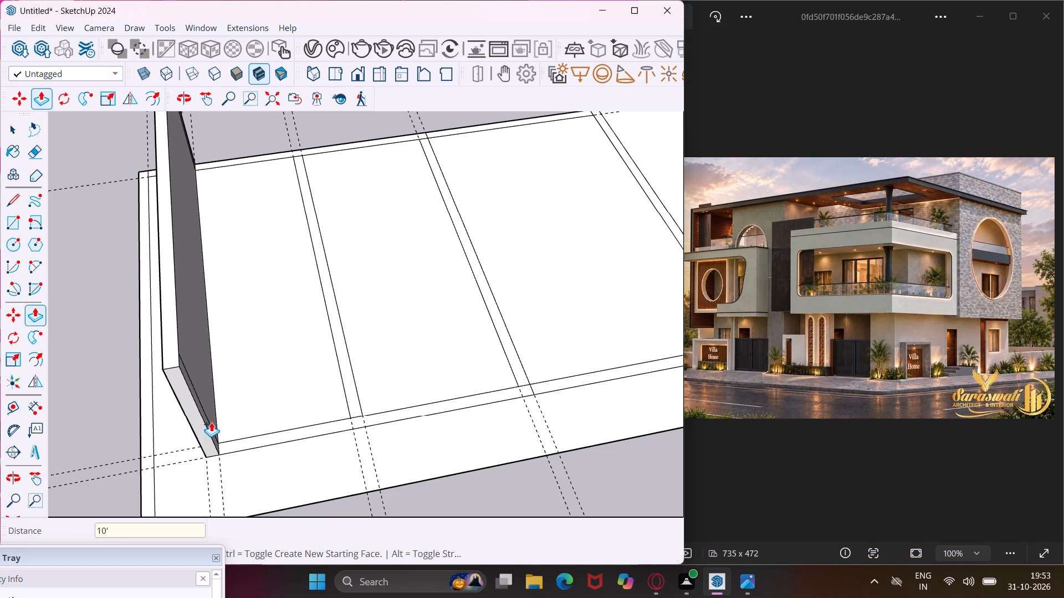
# Raise the 19' 6" front wall strip and the two cross walls behind it by the same 10' with Push/Pull.
pyautogui.scroll(4, 211, 422)
pyautogui.doubleClick(239, 452)
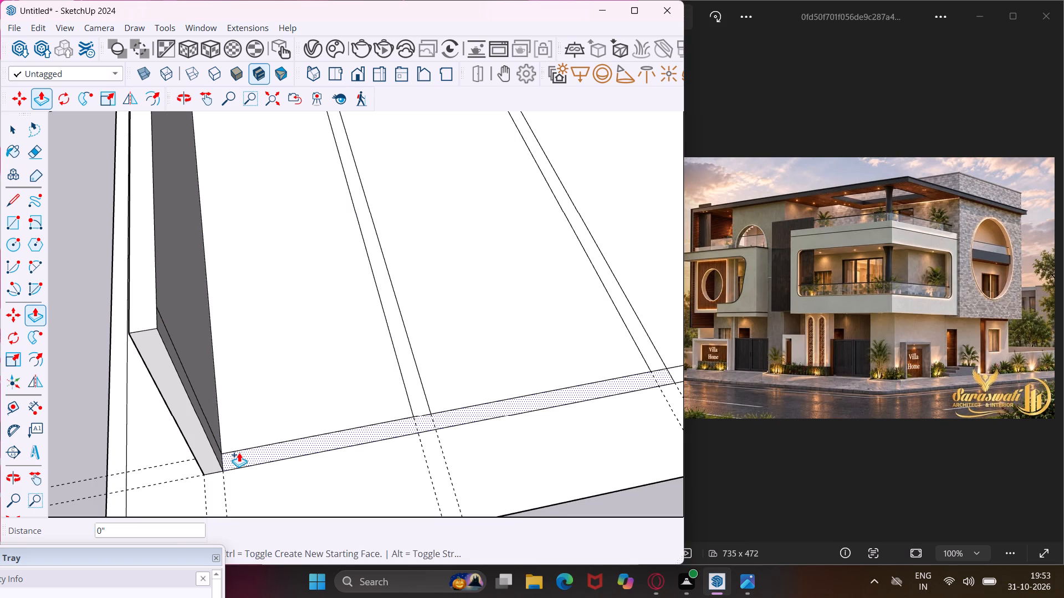
pyautogui.scroll(-5, 137, 453)
pyautogui.scroll(3, 295, 325)
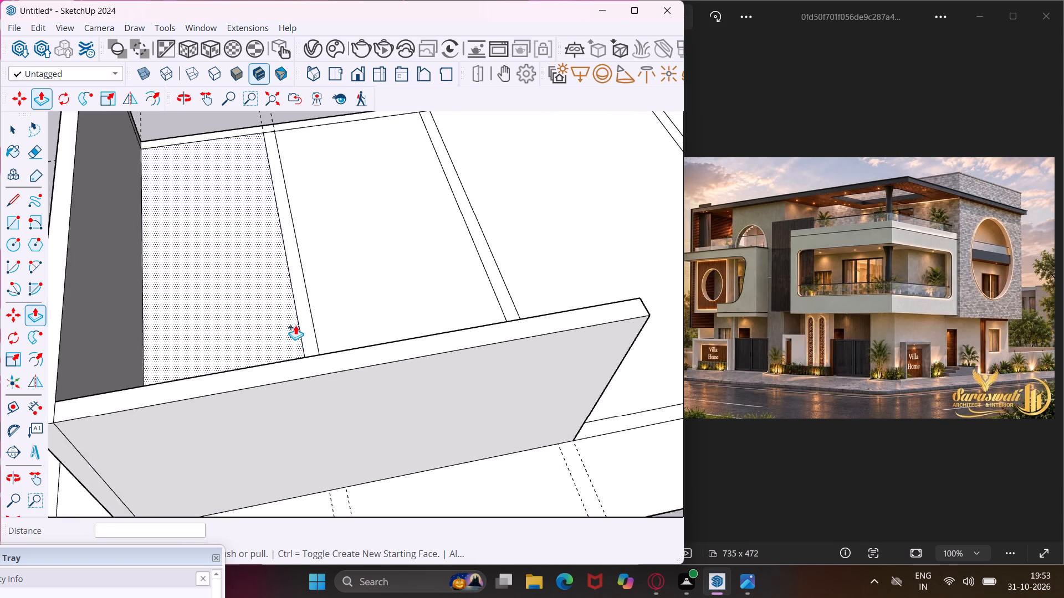
pyautogui.scroll(1, 295, 325)
pyautogui.doubleClick(309, 333)
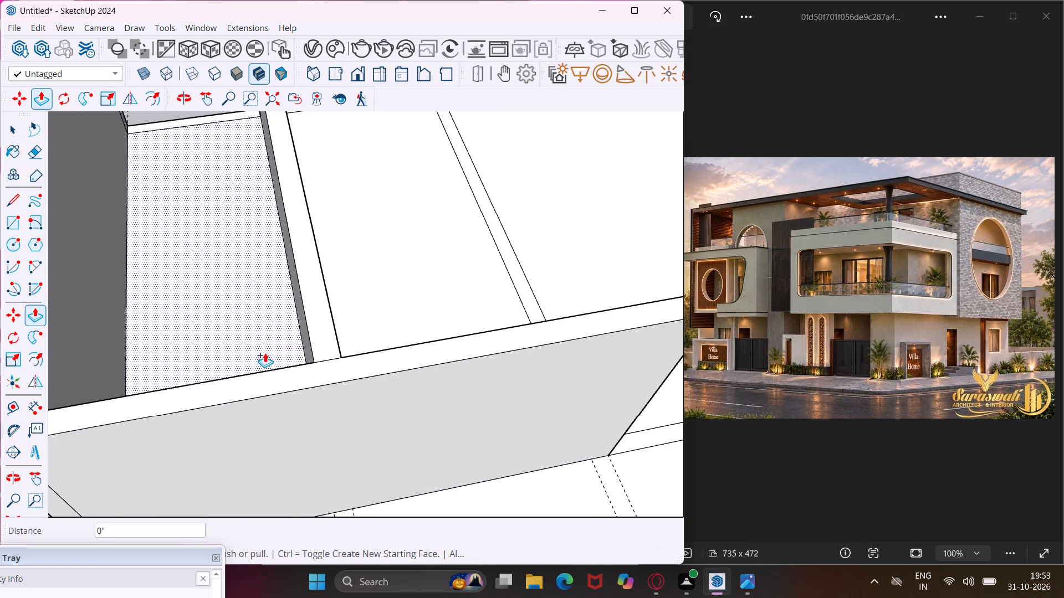
pyautogui.scroll(-2, 199, 390)
pyautogui.scroll(3, 461, 304)
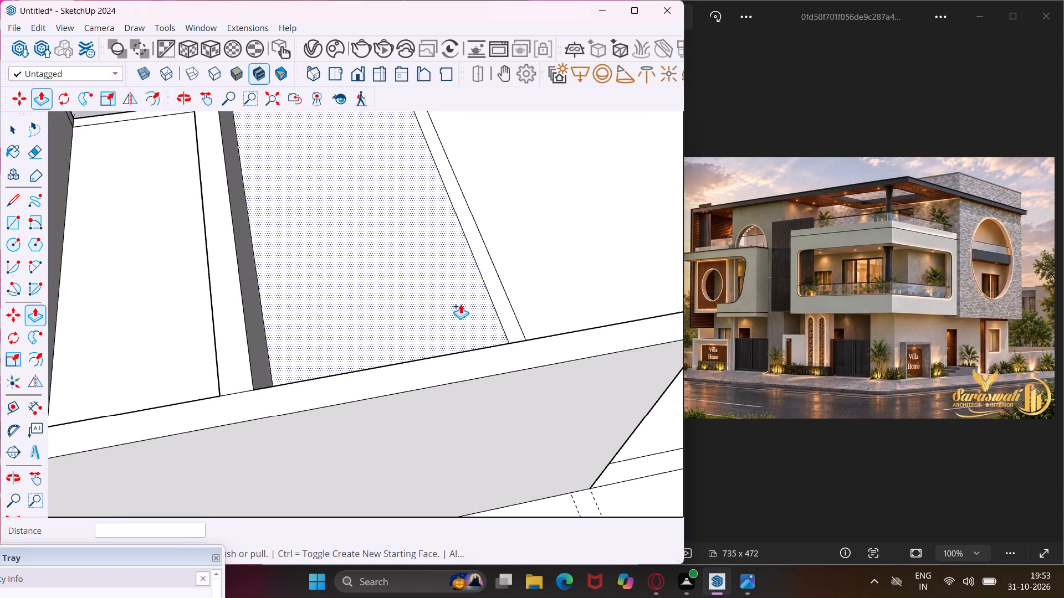
pyautogui.doubleClick(502, 300)
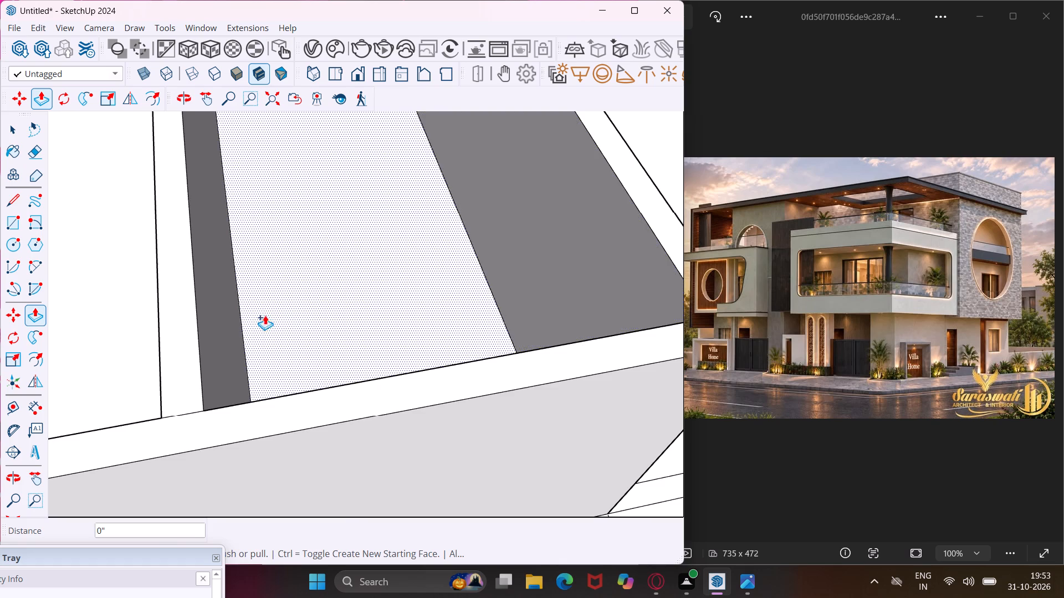
# Raise the farthest 26' cross wall and the 15' front wall strip by the same 10' with Push/Pull.
pyautogui.scroll(-10, 260, 319)
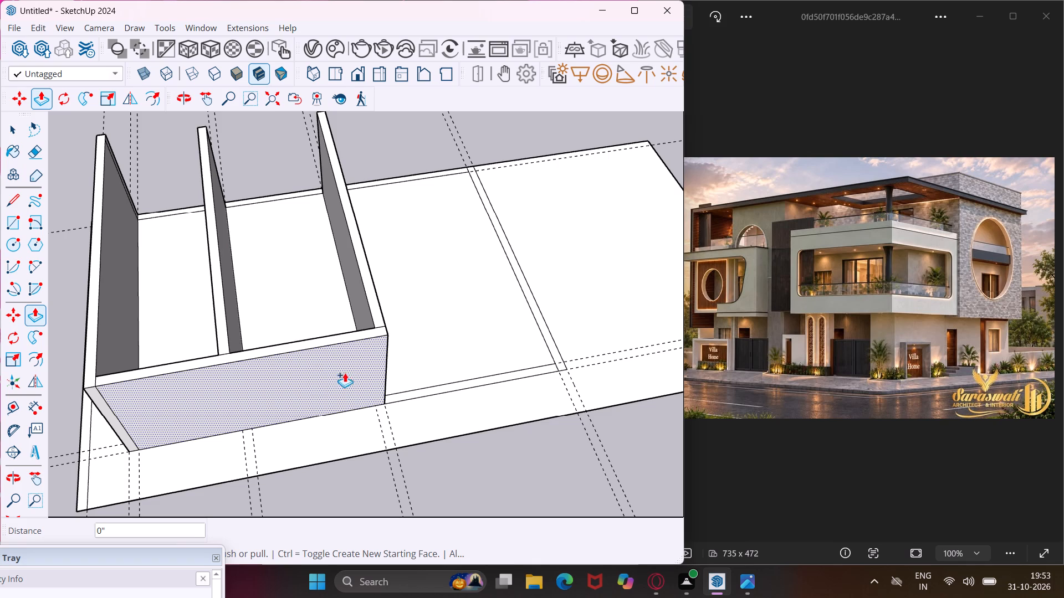
pyautogui.scroll(4, 557, 357)
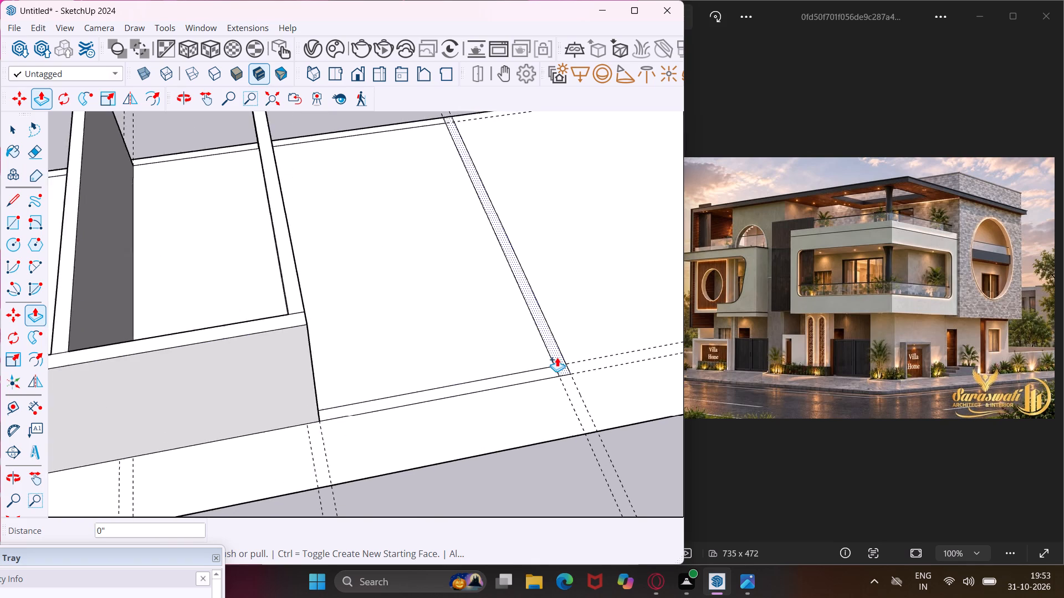
pyautogui.scroll(3, 557, 356)
pyautogui.doubleClick(560, 363)
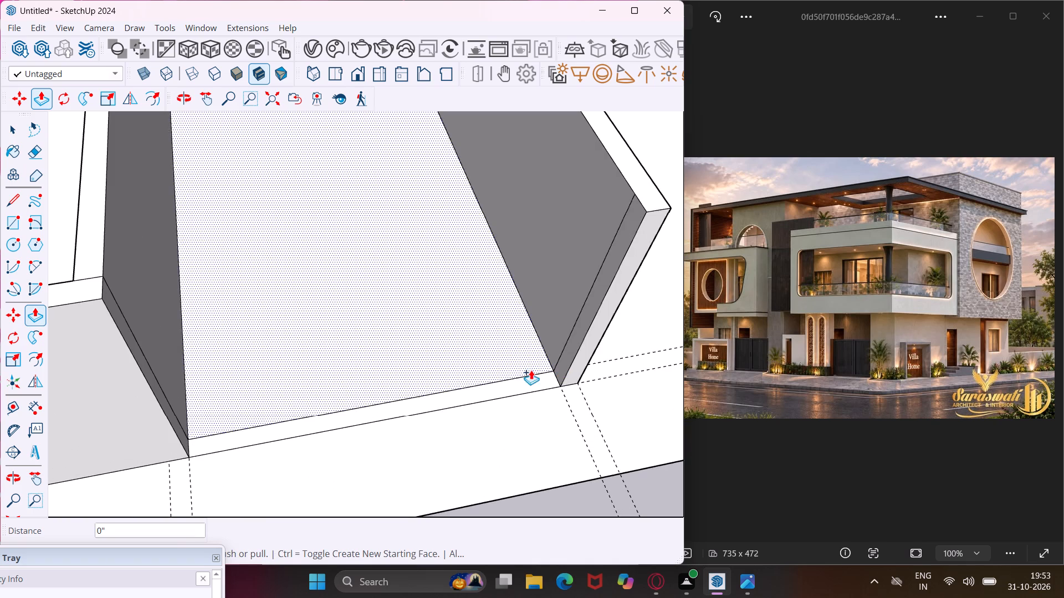
pyautogui.doubleClick(530, 382)
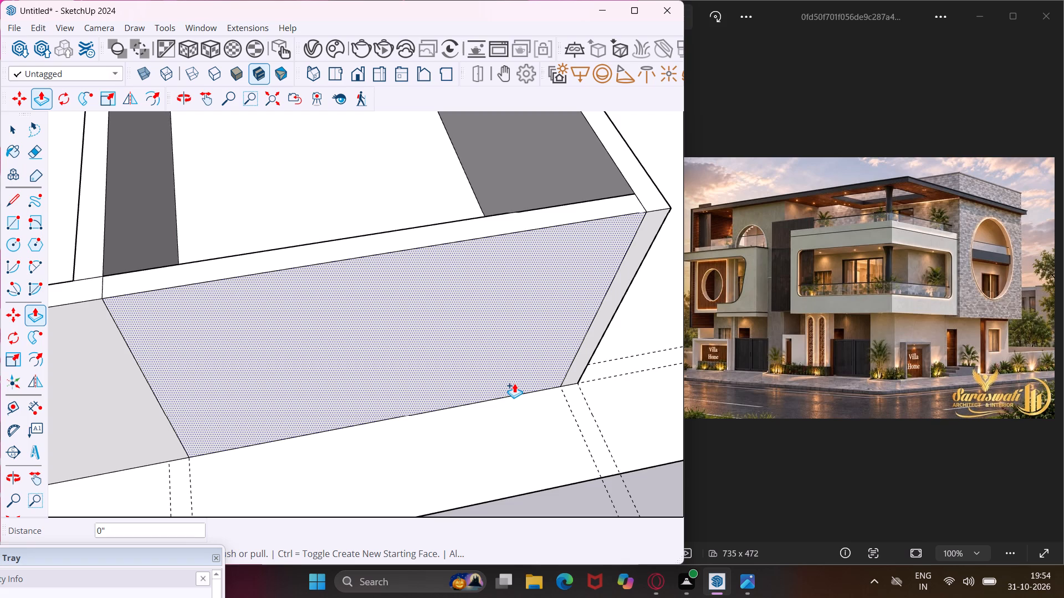
pyautogui.press('Escape')
pyautogui.press('space')
# With Tape Measure, place two vertical guides on the 19' 6" front wall: about 1' 5" from its outer-end seam, and 5' beyond that guide.
pyautogui.scroll(-6, 571, 349)
pyautogui.scroll(-6, 520, 372)
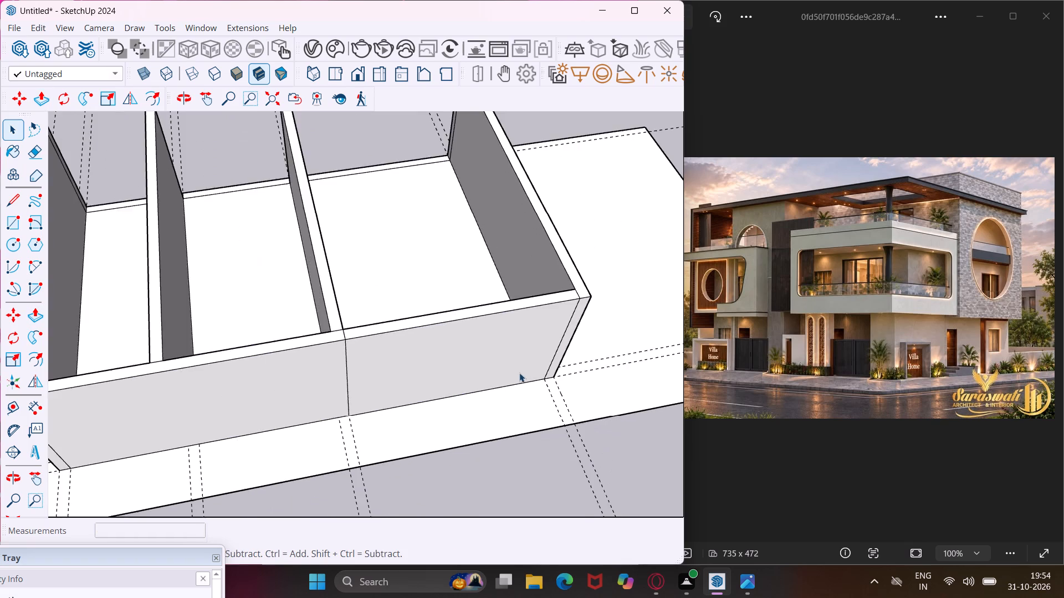
pyautogui.scroll(-8, 519, 373)
pyautogui.scroll(4, 332, 394)
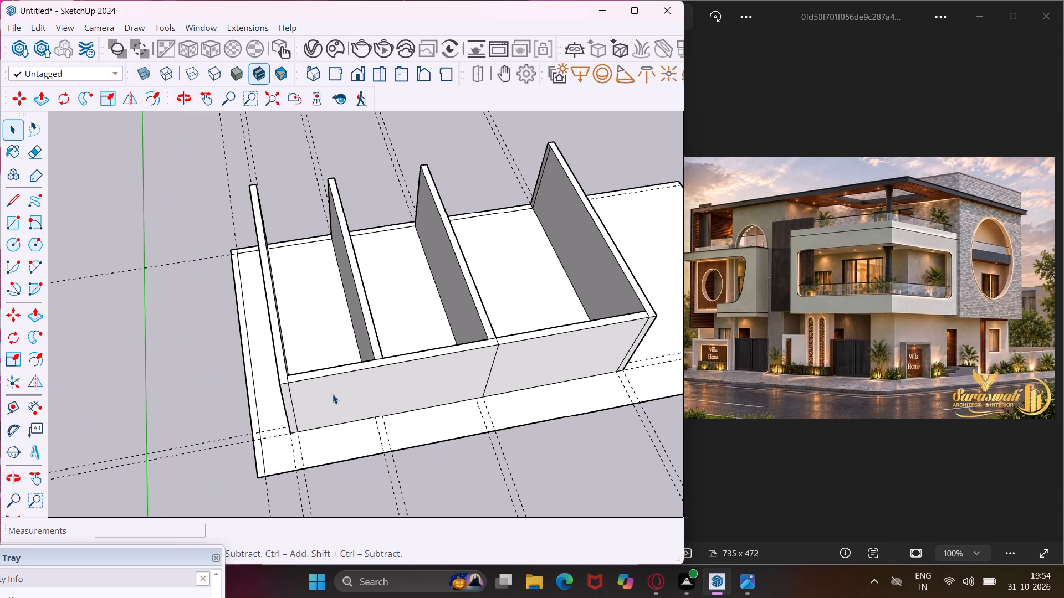
pyautogui.moveTo(332, 394); pyautogui.dragTo(313, 313, button='middle')
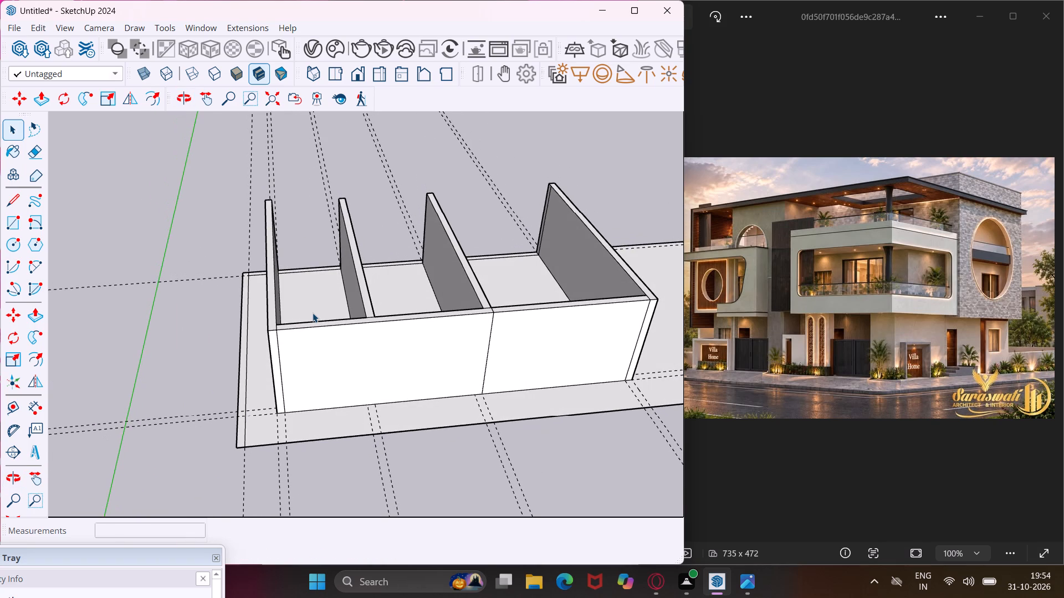
pyautogui.scroll(3, 313, 313)
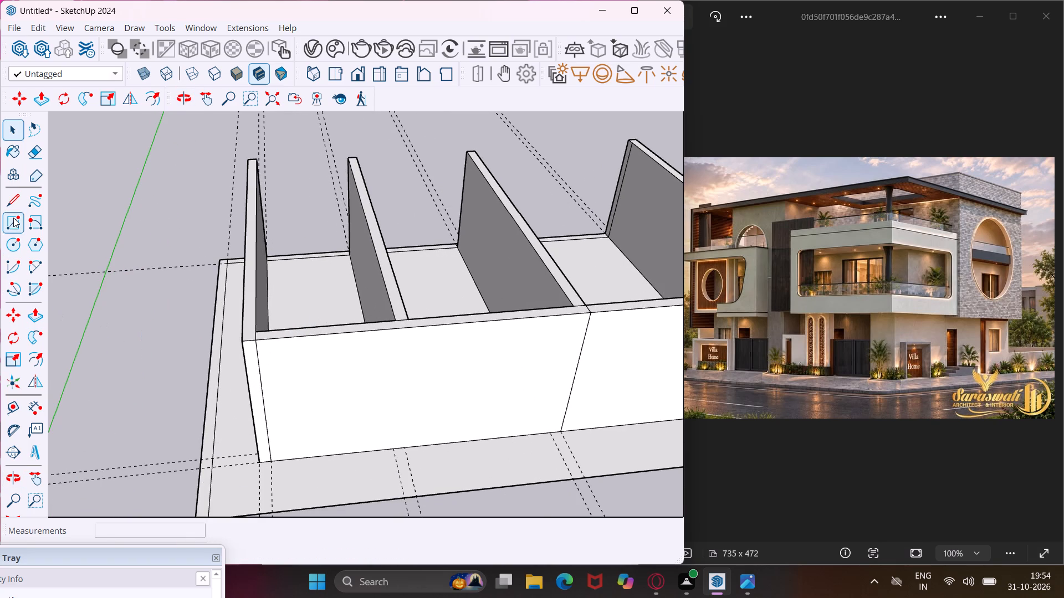
pyautogui.click(9, 413)
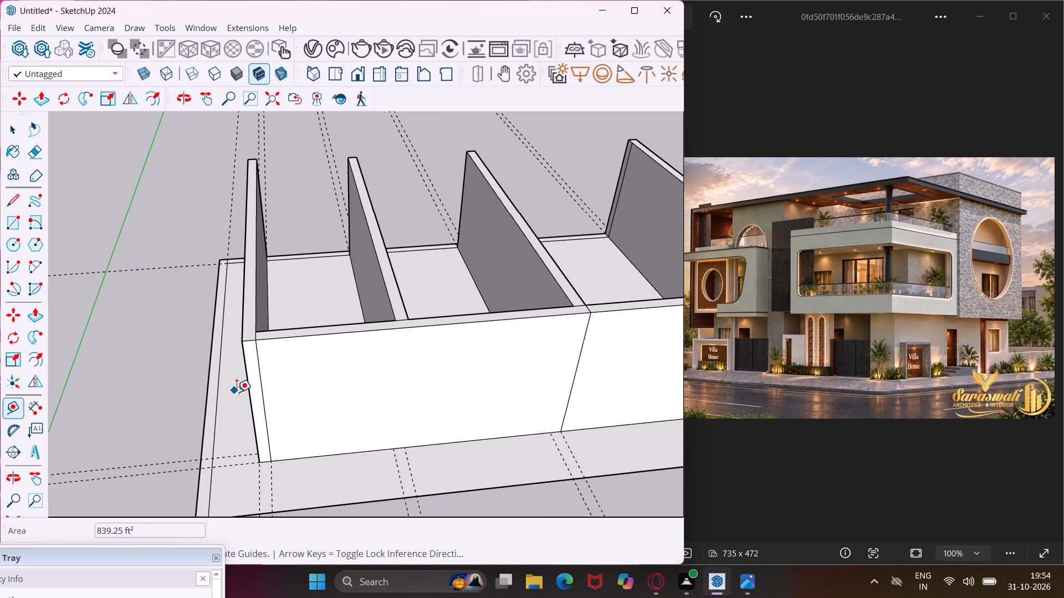
pyautogui.scroll(3, 265, 401)
pyautogui.click(265, 401)
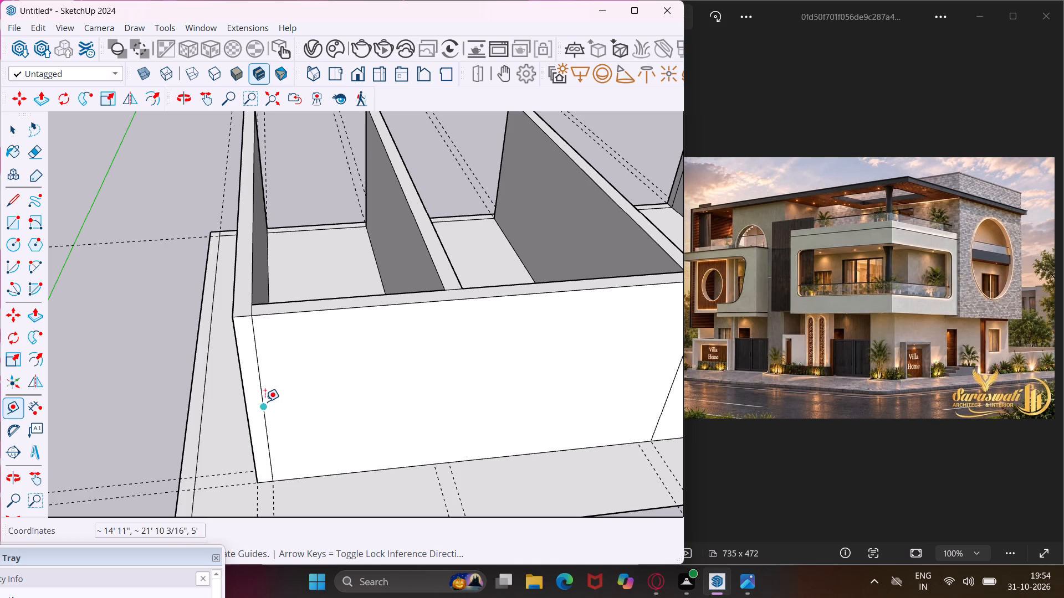
pyautogui.click(295, 401)
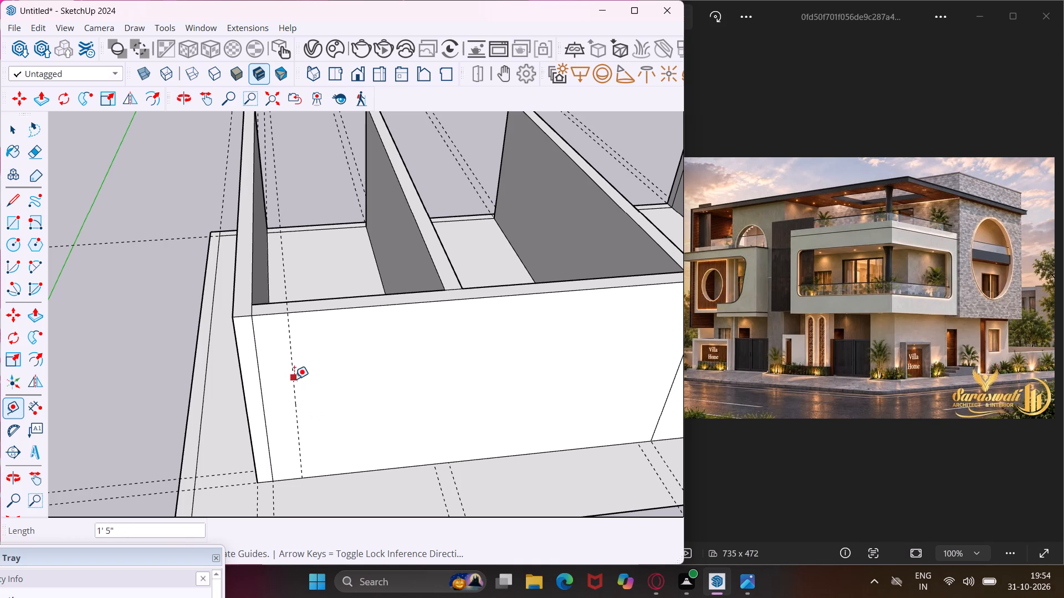
pyautogui.click(294, 379)
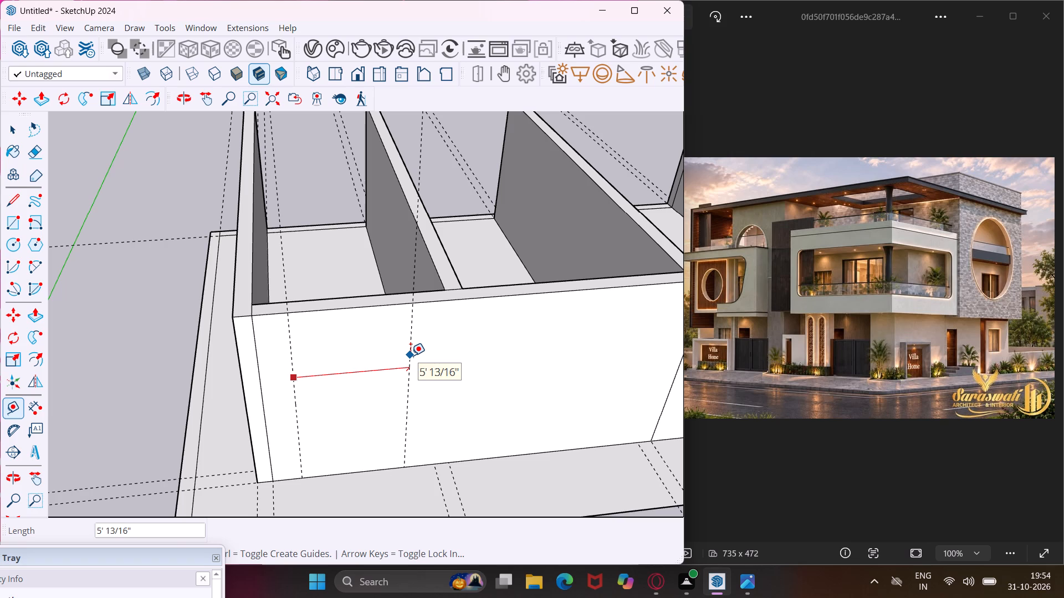
pyautogui.write("5'")
pyautogui.press('Return')
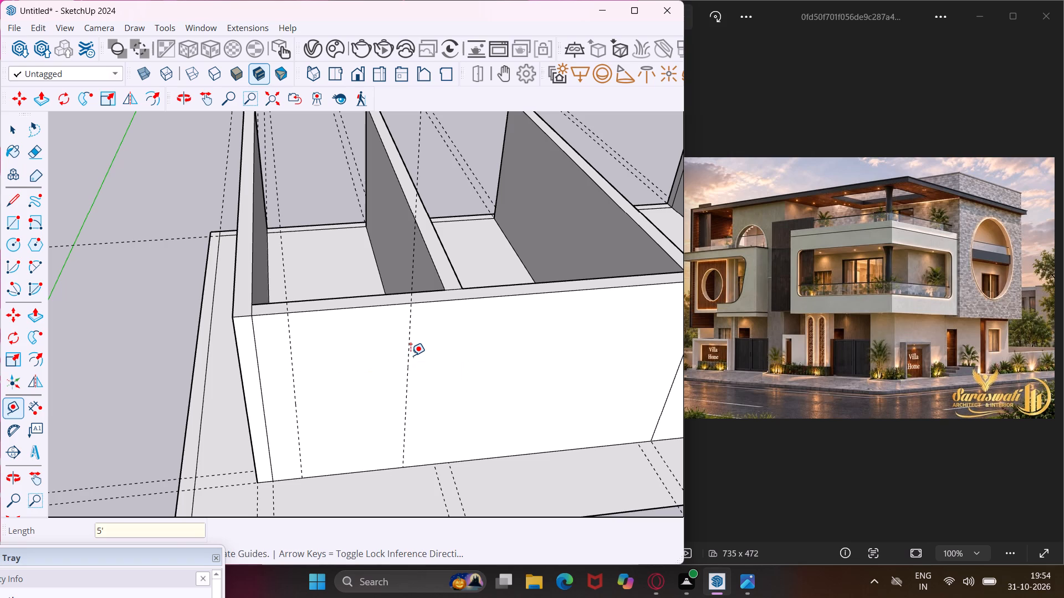
# Add two horizontal guides across the front wall face, 3' below its top edge and 3' above its bottom edge.
pyautogui.moveTo(403, 330); pyautogui.dragTo(387, 240, button='middle')
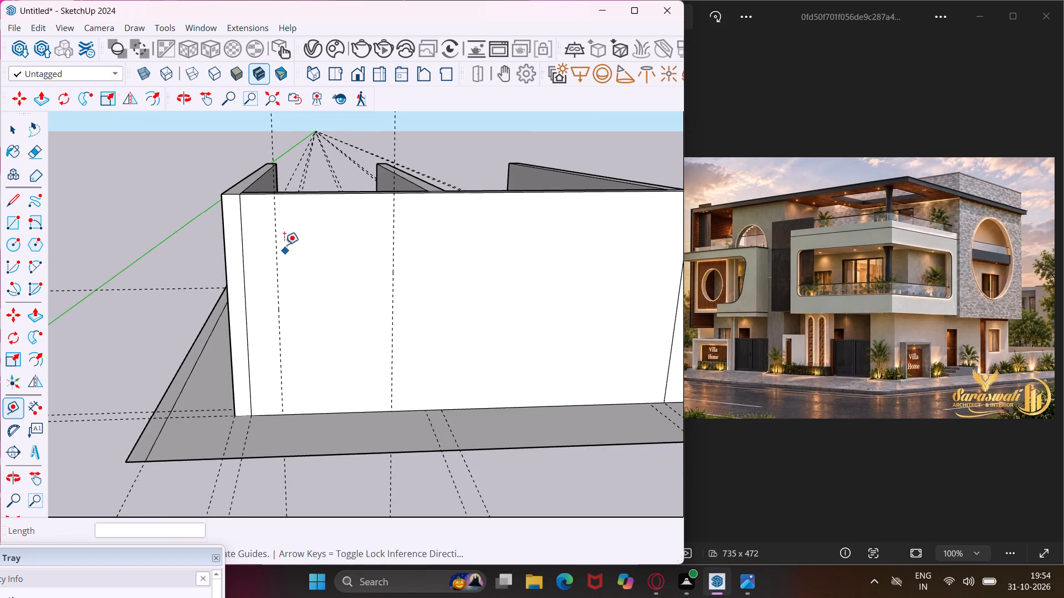
pyautogui.scroll(4, 284, 205)
pyautogui.click(320, 191)
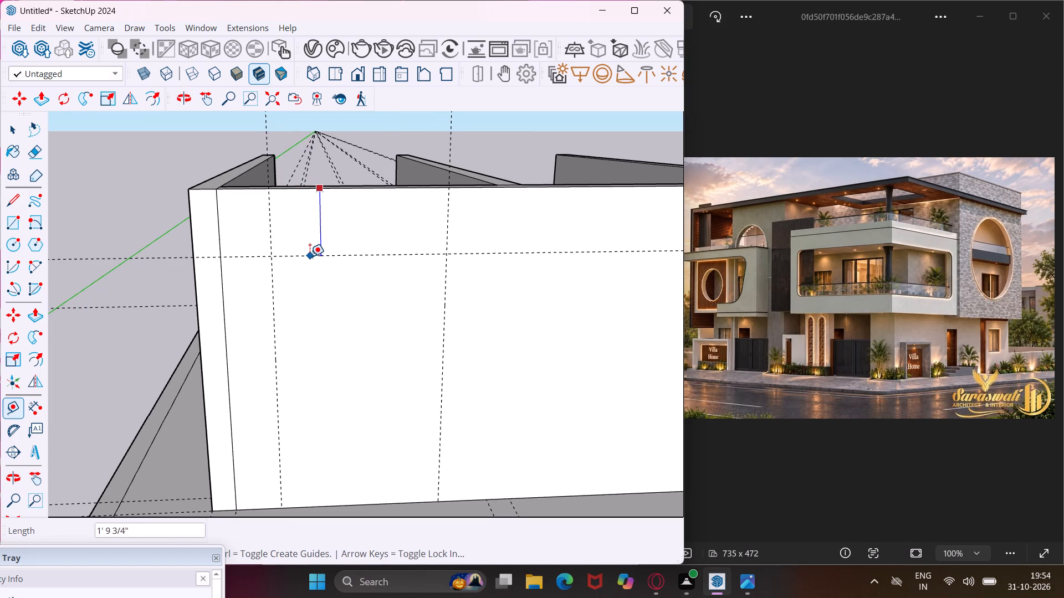
pyautogui.write("3'")
pyautogui.press('Return')
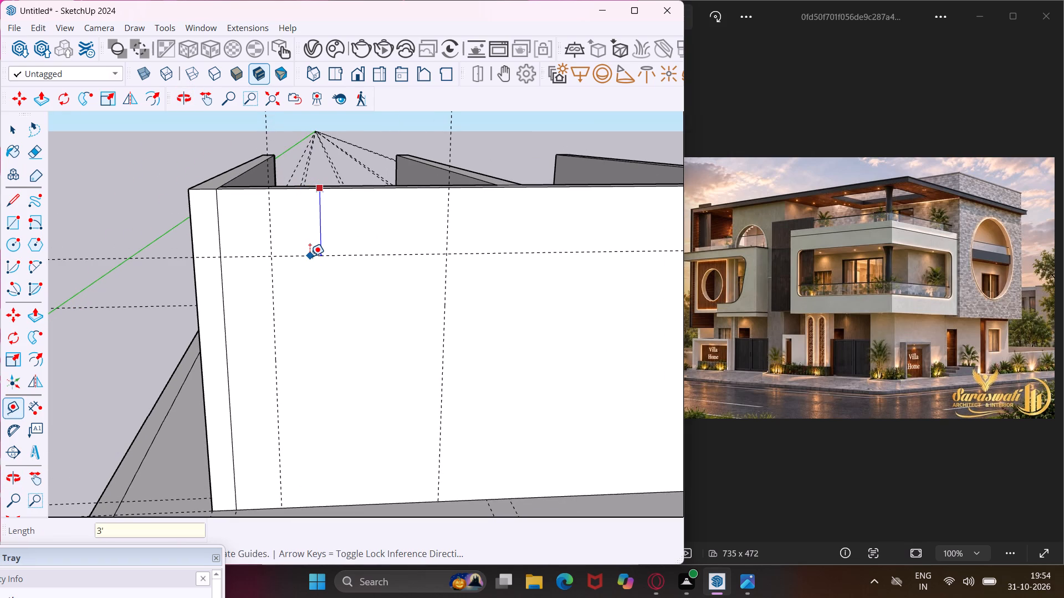
pyautogui.scroll(-4, 307, 259)
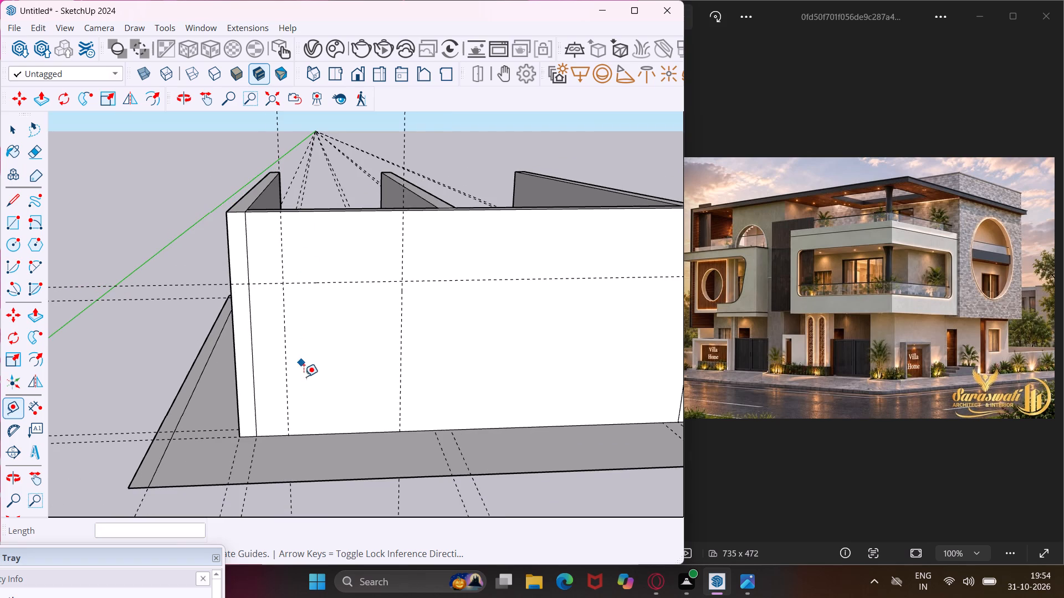
pyautogui.scroll(3, 335, 424)
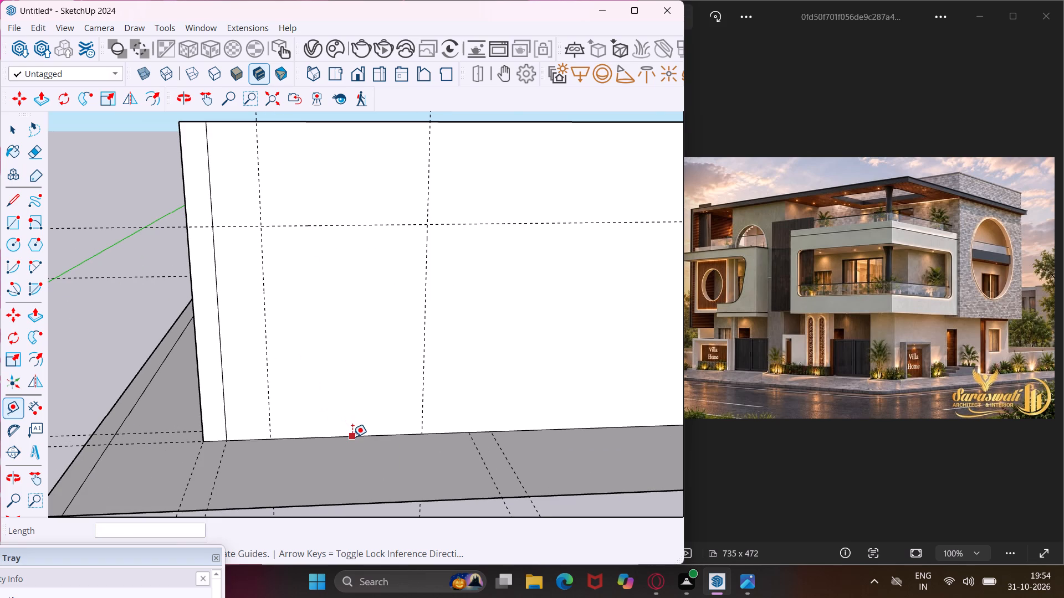
pyautogui.click(352, 437)
pyautogui.moveTo(346, 370); pyautogui.dragTo(347, 285, button='middle')
pyautogui.write("3'")
pyautogui.press('Return')
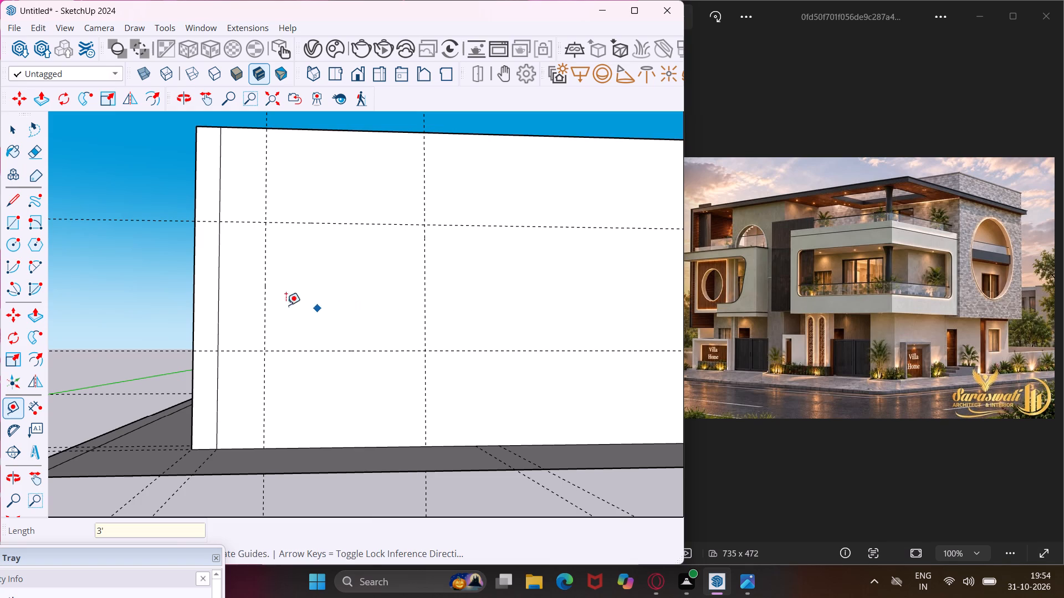
# Add two more vertical guides on the same wall, about 3' 6" past the second vertical guide and 3' beyond that.
pyautogui.scroll(-4, 275, 302)
pyautogui.moveTo(346, 282); pyautogui.dragTo(309, 401, button='middle')
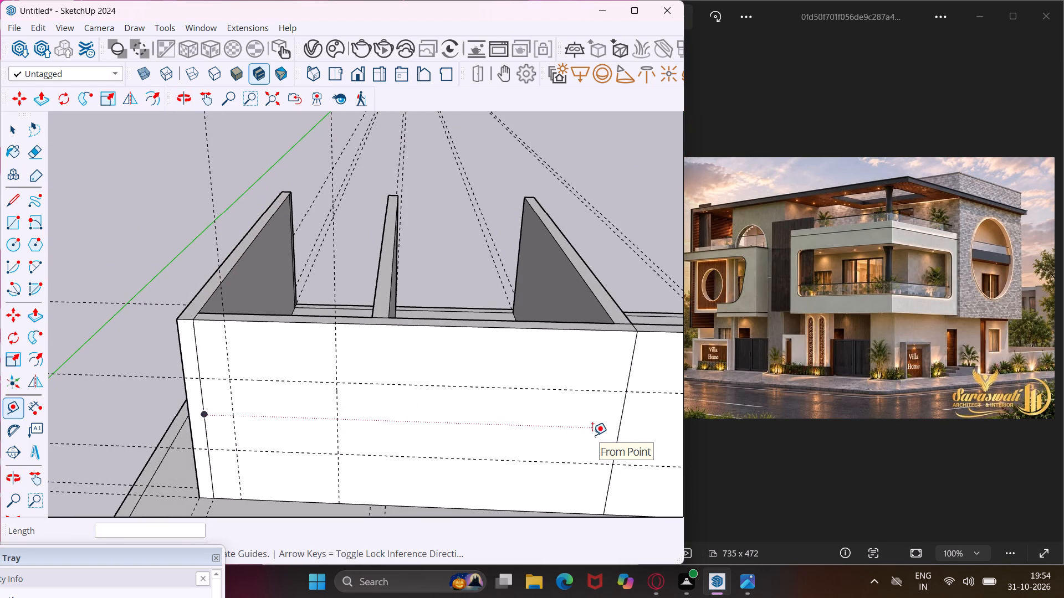
pyautogui.scroll(3, 592, 435)
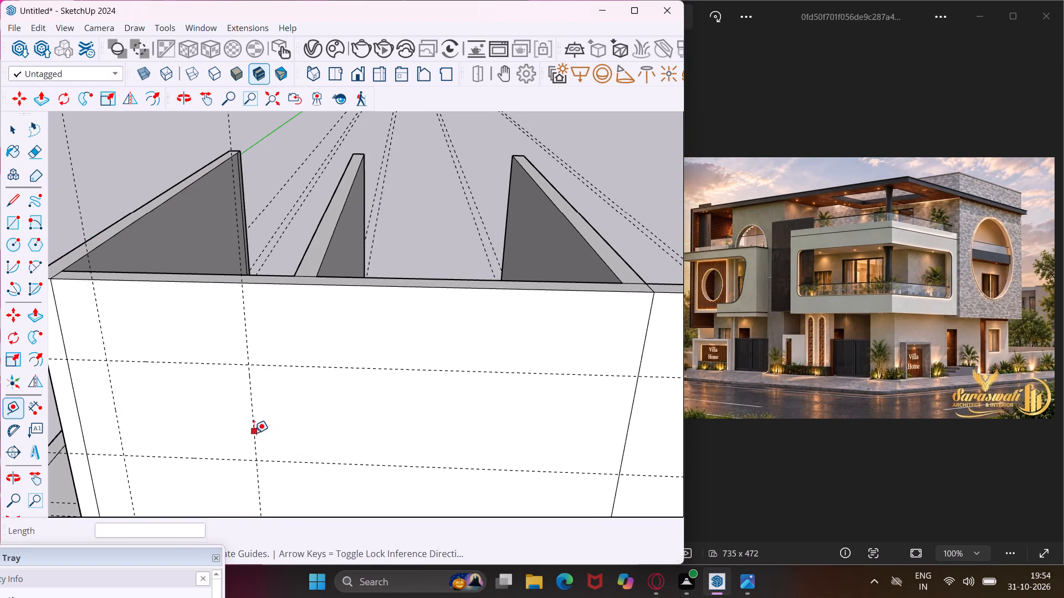
pyautogui.click(254, 433)
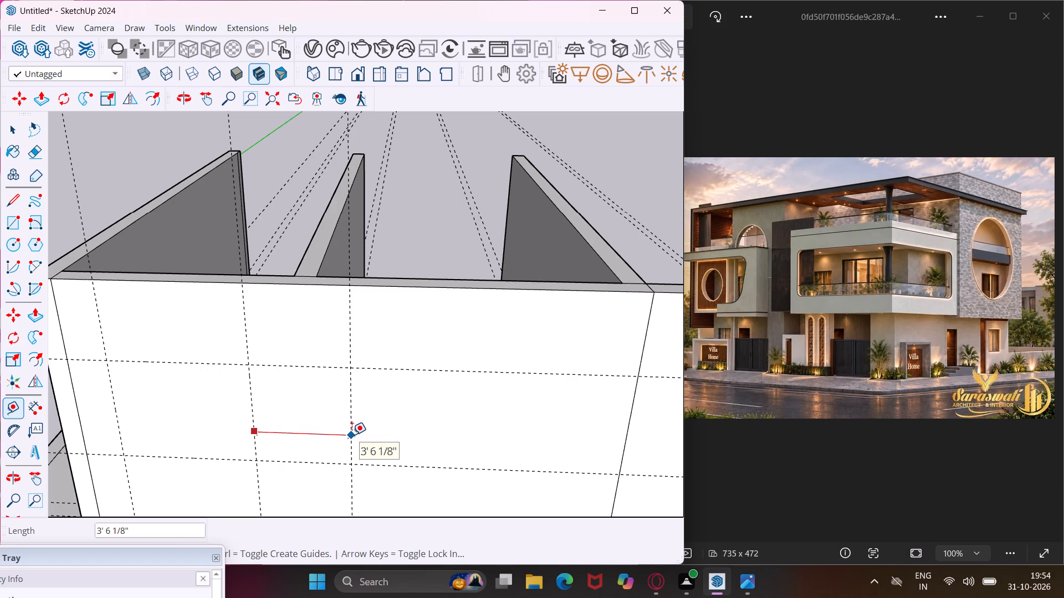
pyautogui.click(352, 435)
pyautogui.click(349, 440)
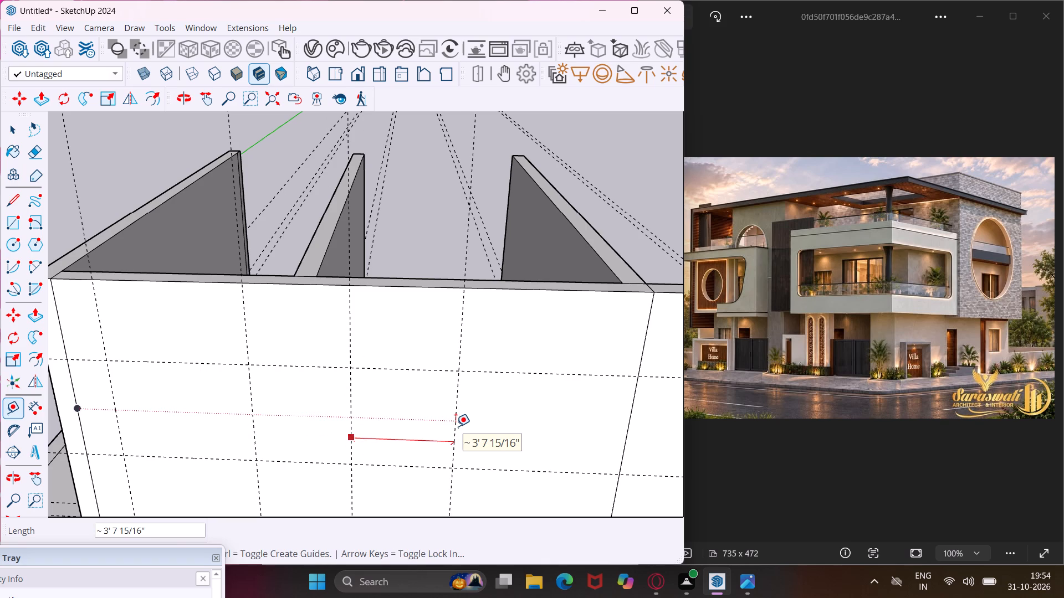
pyautogui.write("3'")
pyautogui.press('Return')
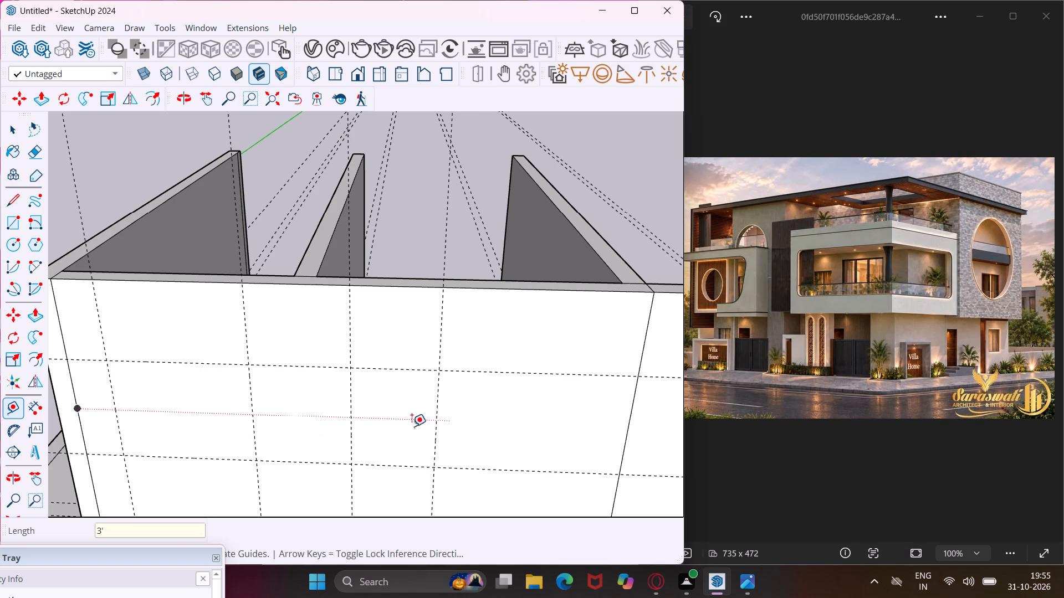
# On the 15' front wall, place a vertical guide offset from the seam between the front walls and another 3' beyond it.
pyautogui.scroll(-7, 309, 388)
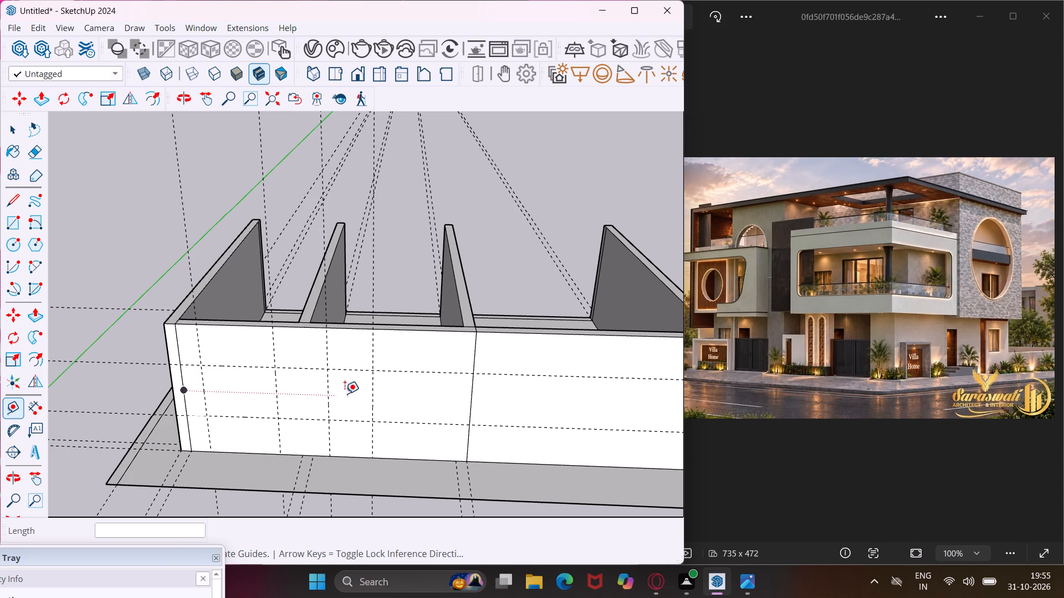
pyautogui.moveTo(390, 442); pyautogui.dragTo(391, 487, button='middle')
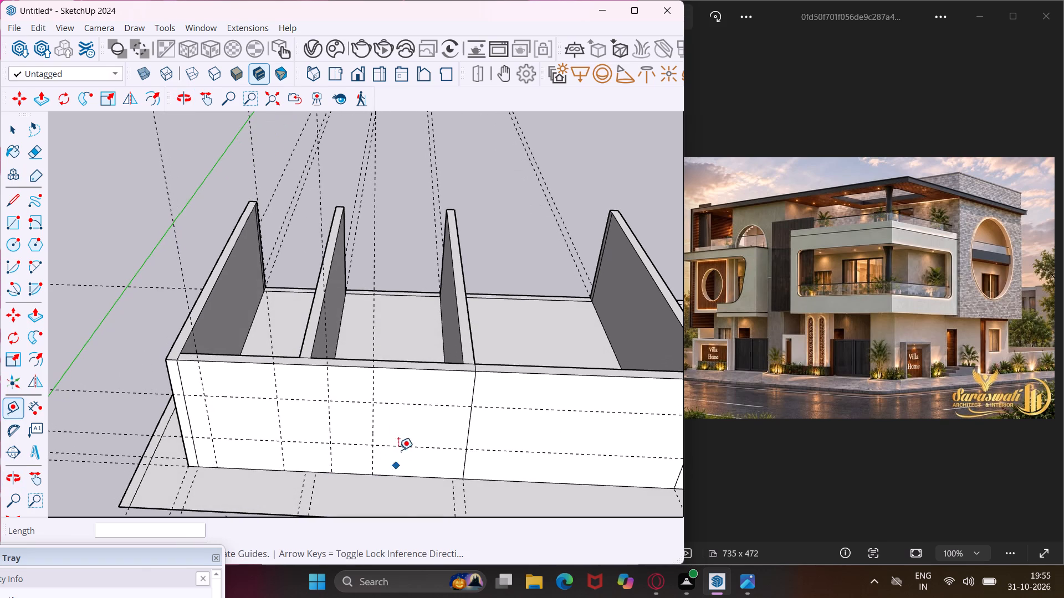
pyautogui.scroll(-4, 376, 402)
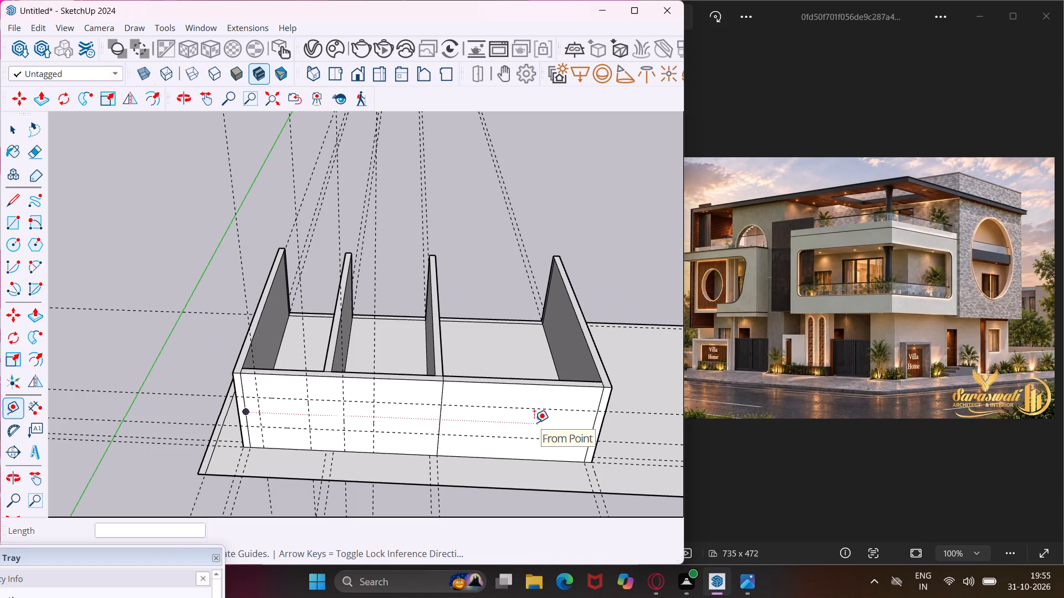
pyautogui.scroll(6, 534, 422)
pyautogui.moveTo(534, 422); pyautogui.dragTo(535, 368, button='middle')
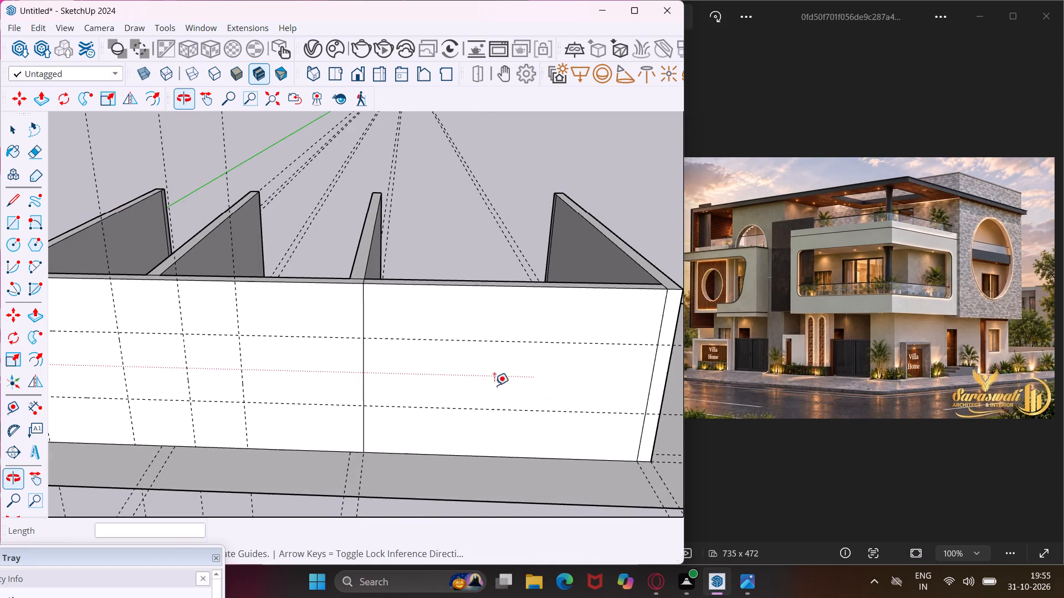
pyautogui.scroll(3, 385, 383)
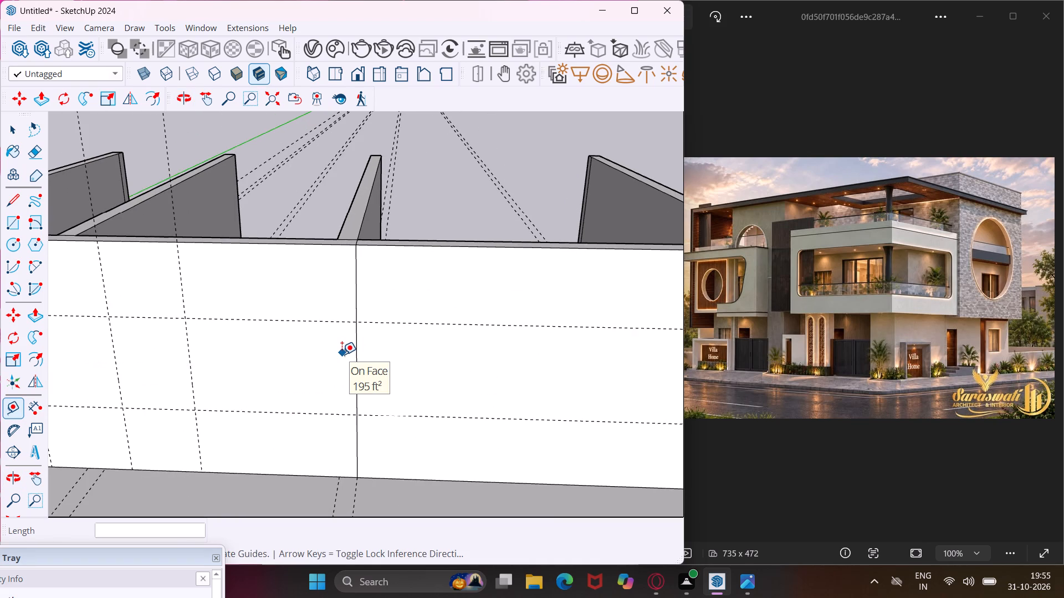
pyautogui.scroll(-2, 342, 354)
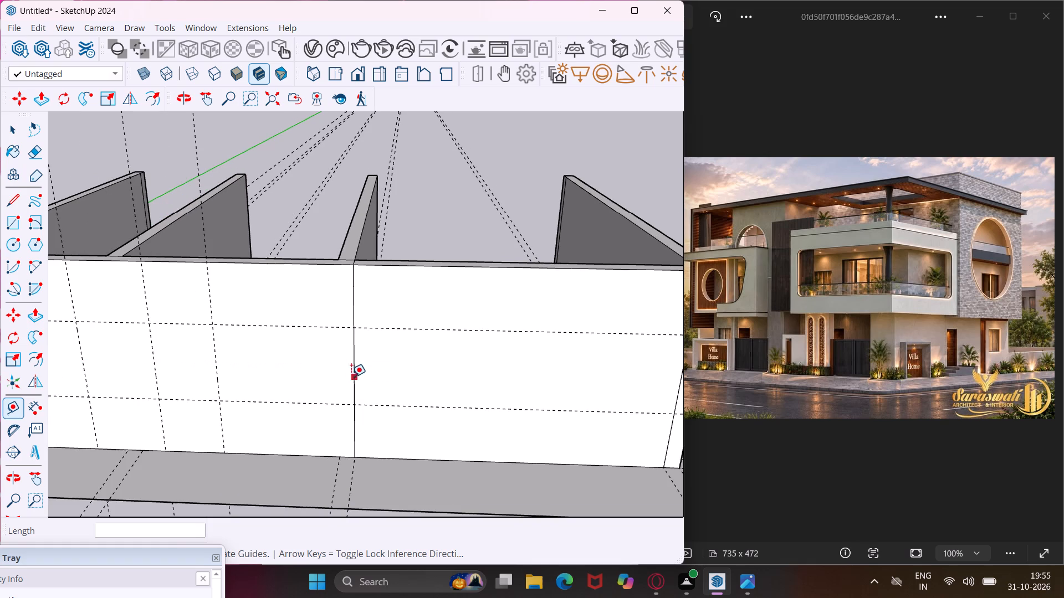
pyautogui.scroll(4, 351, 366)
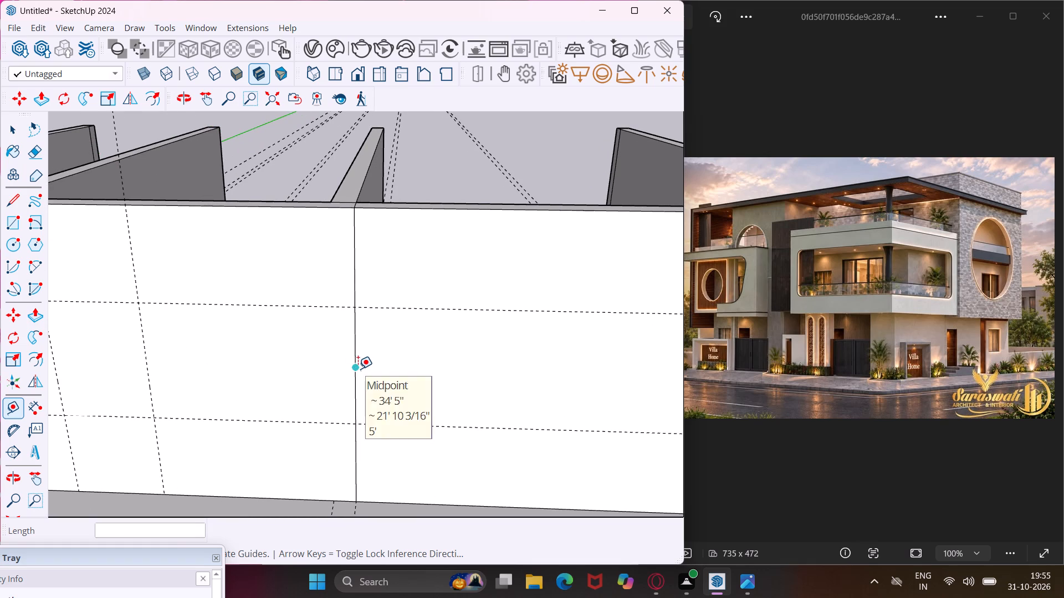
pyautogui.click(358, 369)
pyautogui.scroll(-1, 398, 374)
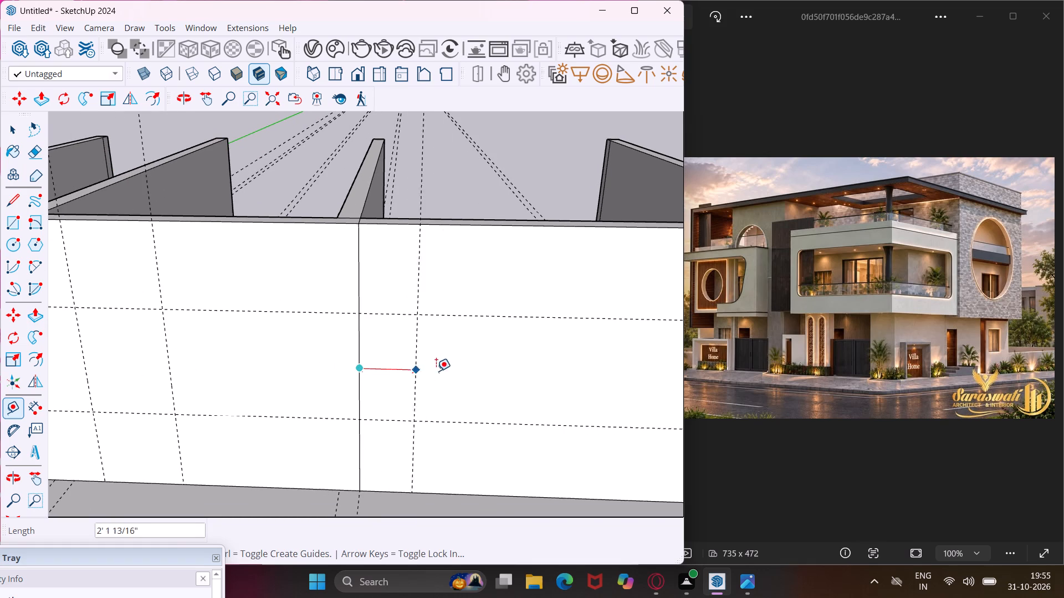
pyautogui.click(472, 368)
pyautogui.scroll(-4, 334, 370)
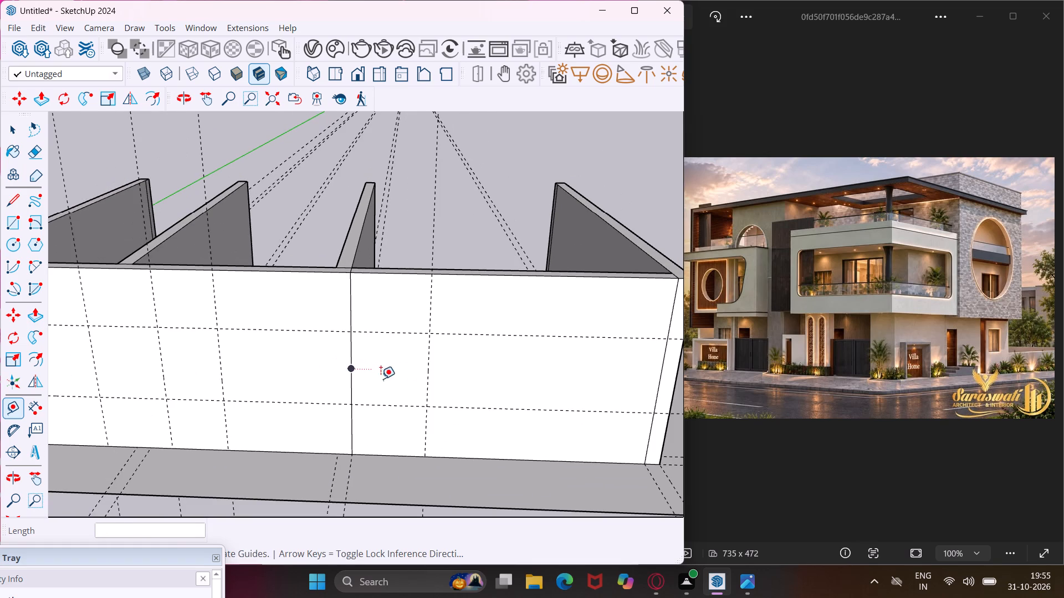
pyautogui.click(426, 390)
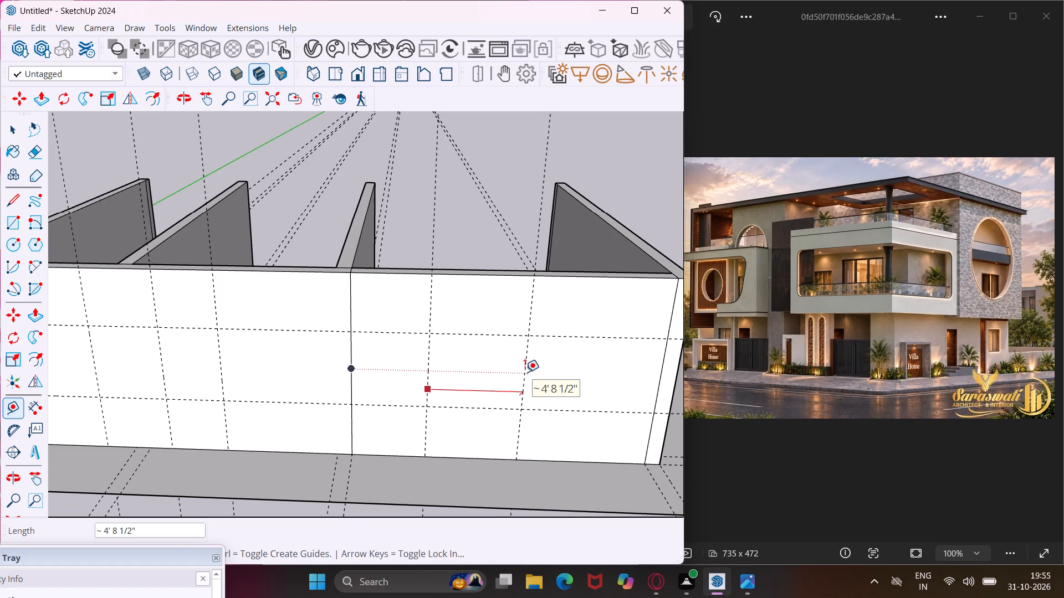
pyautogui.write("3'")
pyautogui.press('Return')
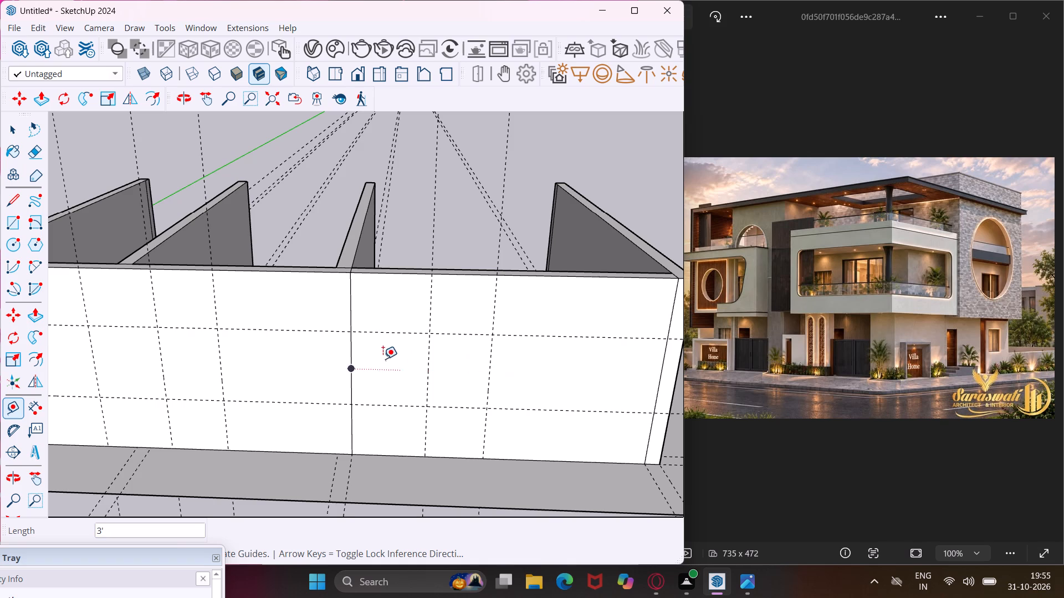
pyautogui.scroll(-2, 375, 354)
pyautogui.moveTo(390, 384); pyautogui.dragTo(370, 484, button='middle')
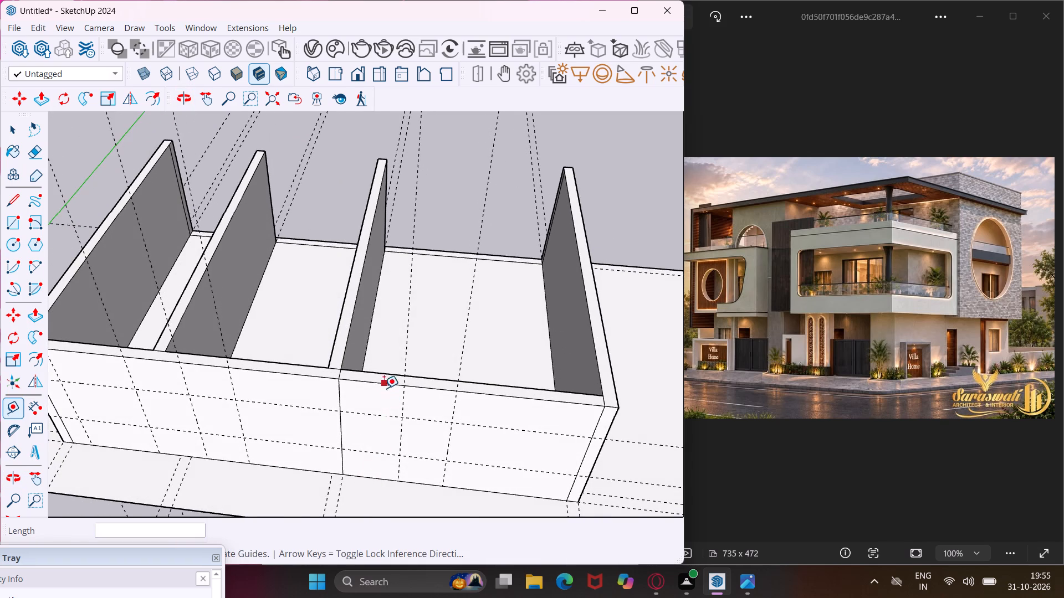
pyautogui.scroll(5, 384, 388)
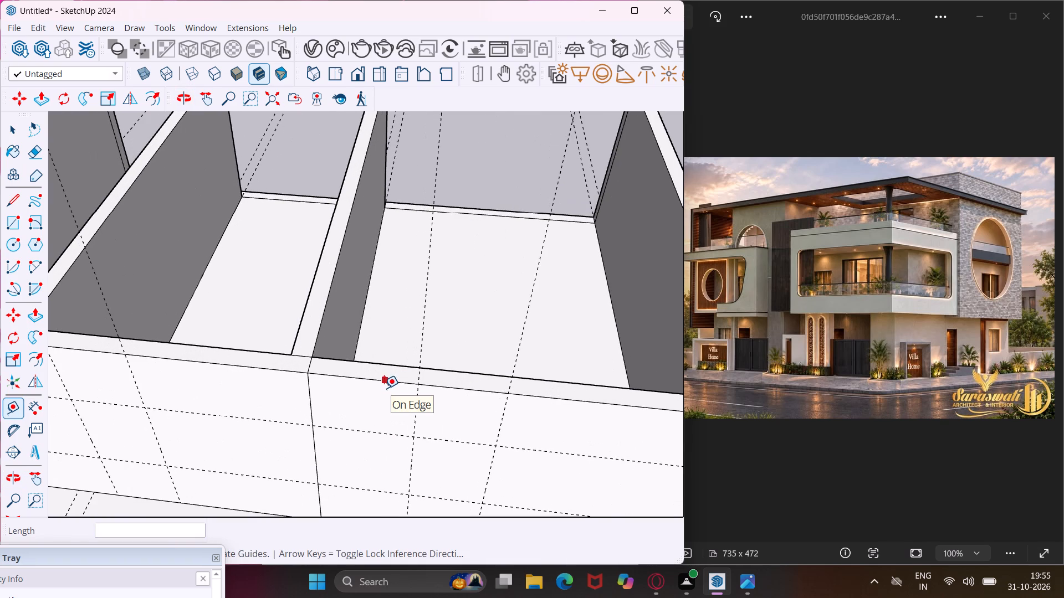
pyautogui.press('Escape')
pyautogui.press('space')
pyautogui.scroll(-5, 364, 283)
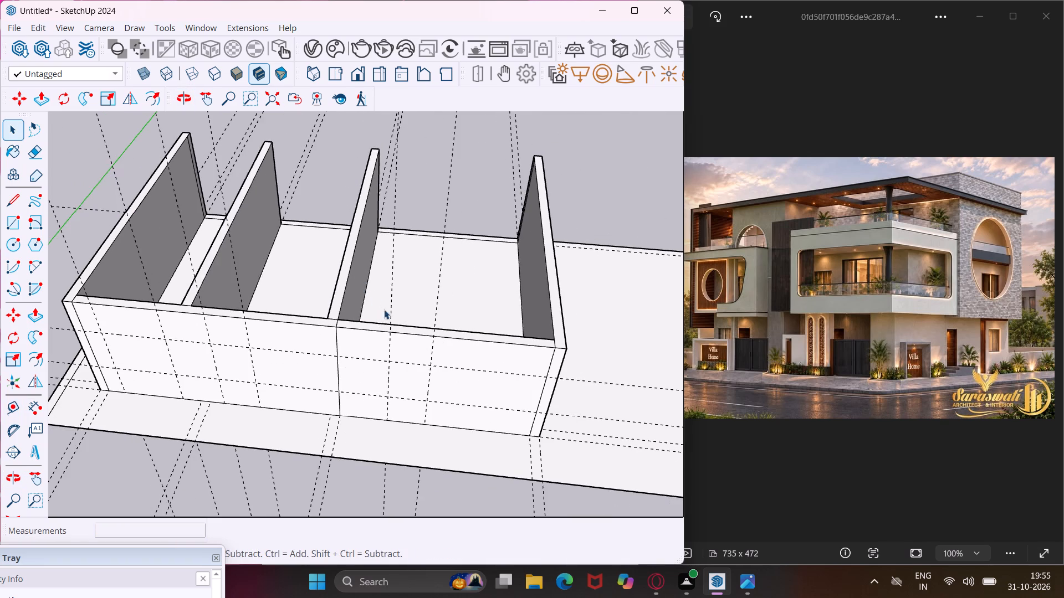
# With Tape Measure, place two vertical guides on the side wall beside the 15' front wall: about 10' 8" from its front edge, and 3' beyond.
pyautogui.moveTo(387, 321); pyautogui.dragTo(399, 363, button='middle')
pyautogui.scroll(2, 403, 346)
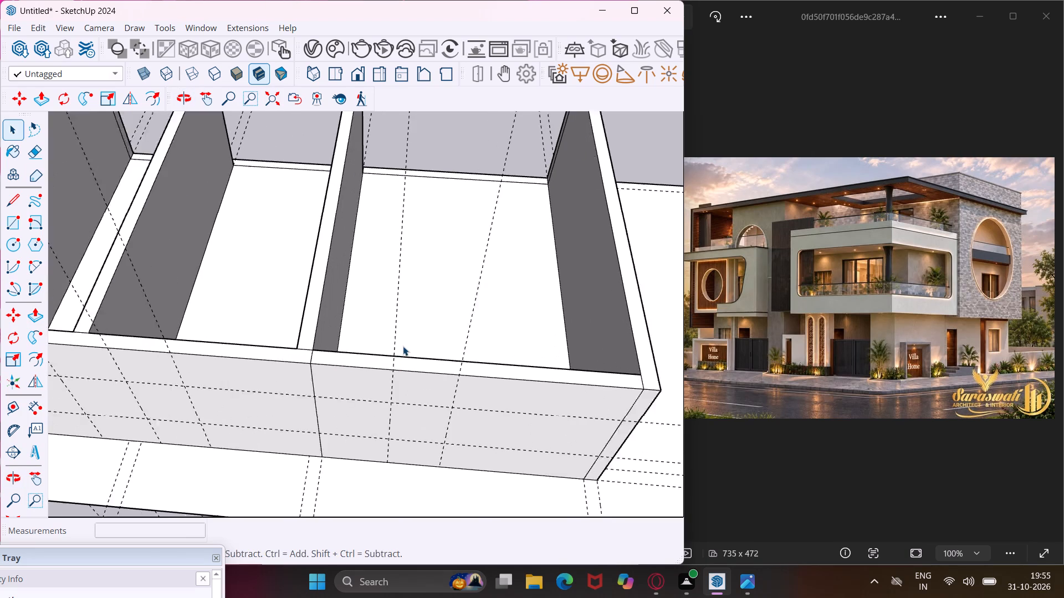
pyautogui.scroll(2, 403, 346)
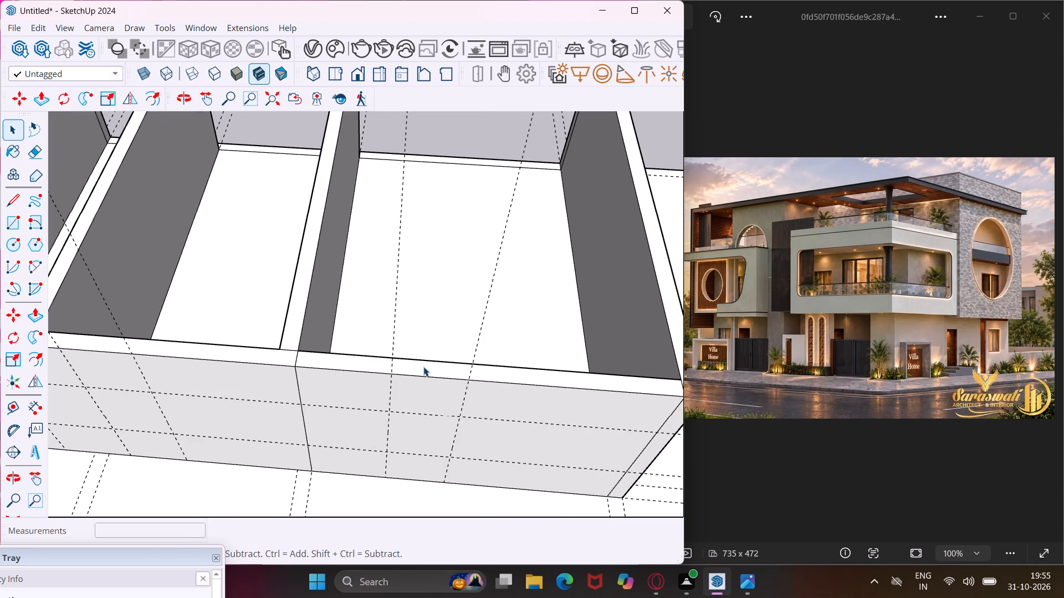
pyautogui.scroll(-5, 391, 360)
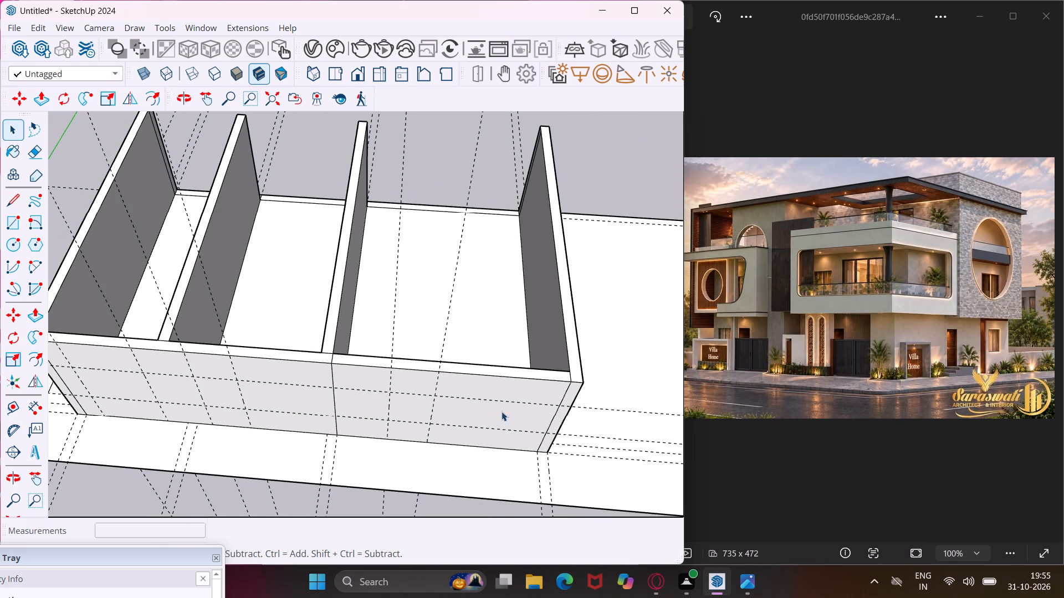
pyautogui.moveTo(585, 416); pyautogui.dragTo(324, 295, button='middle')
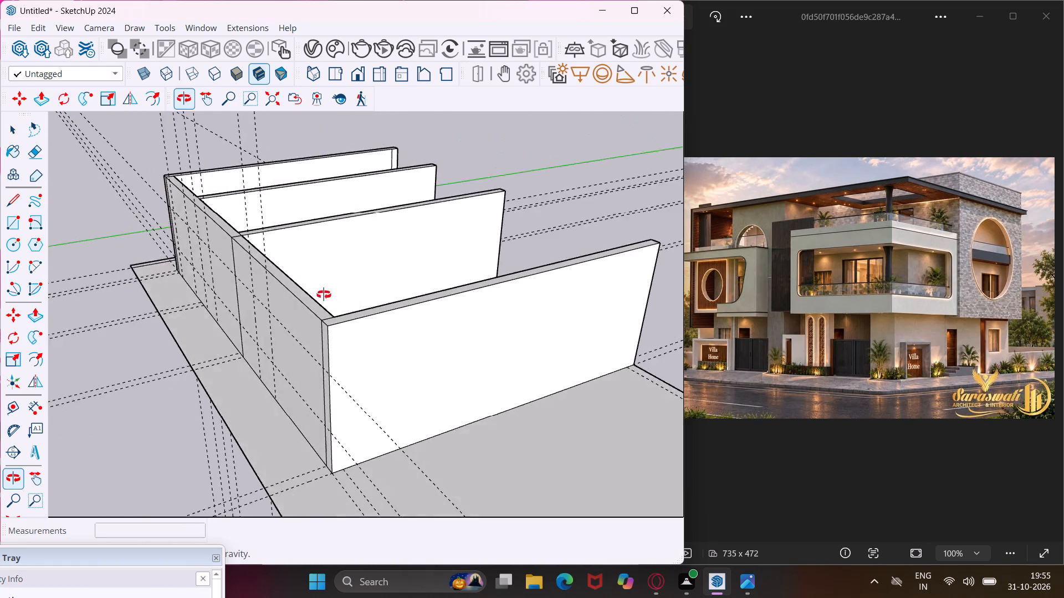
pyautogui.moveTo(324, 295); pyautogui.dragTo(226, 249, button='middle')
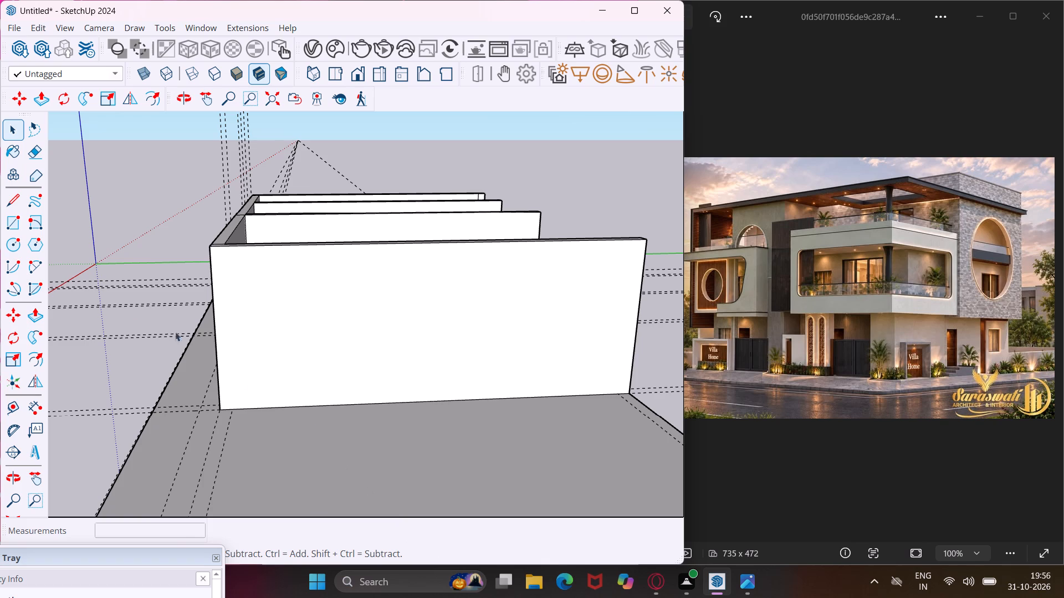
pyautogui.click(10, 404)
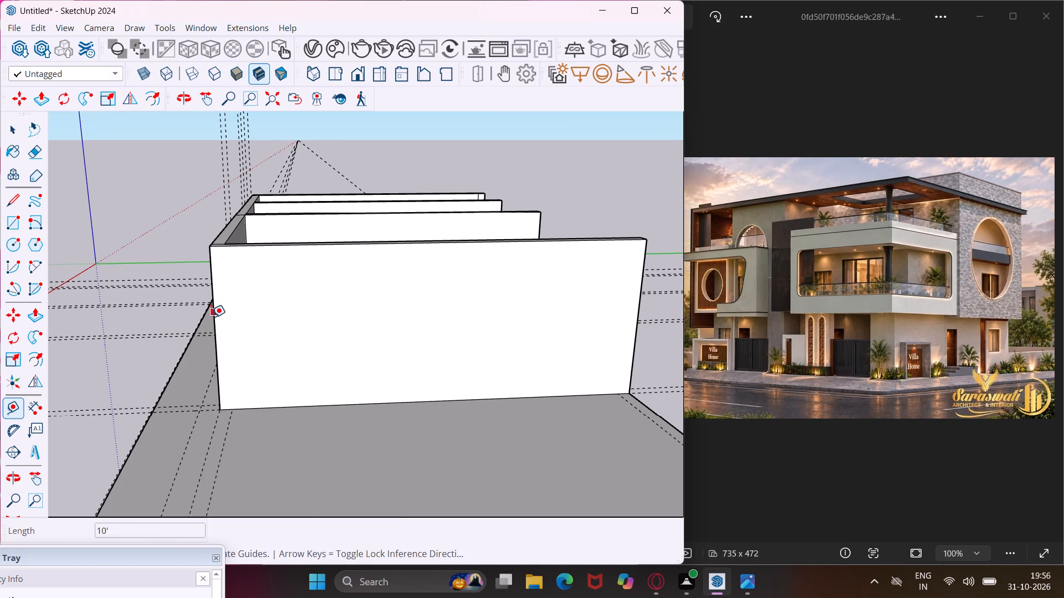
pyautogui.click(212, 327)
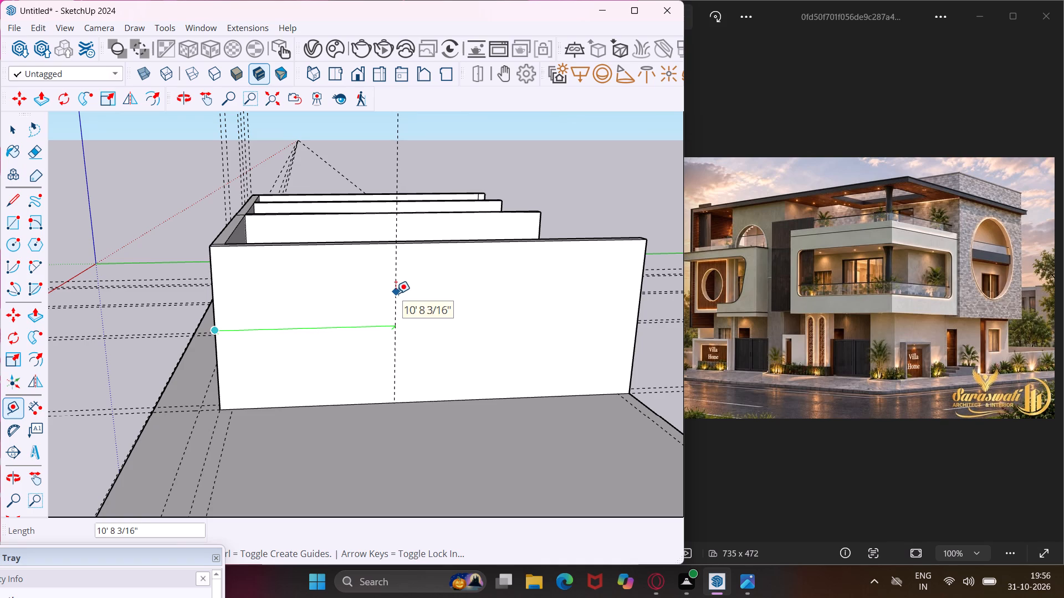
pyautogui.click(396, 293)
pyautogui.click(396, 318)
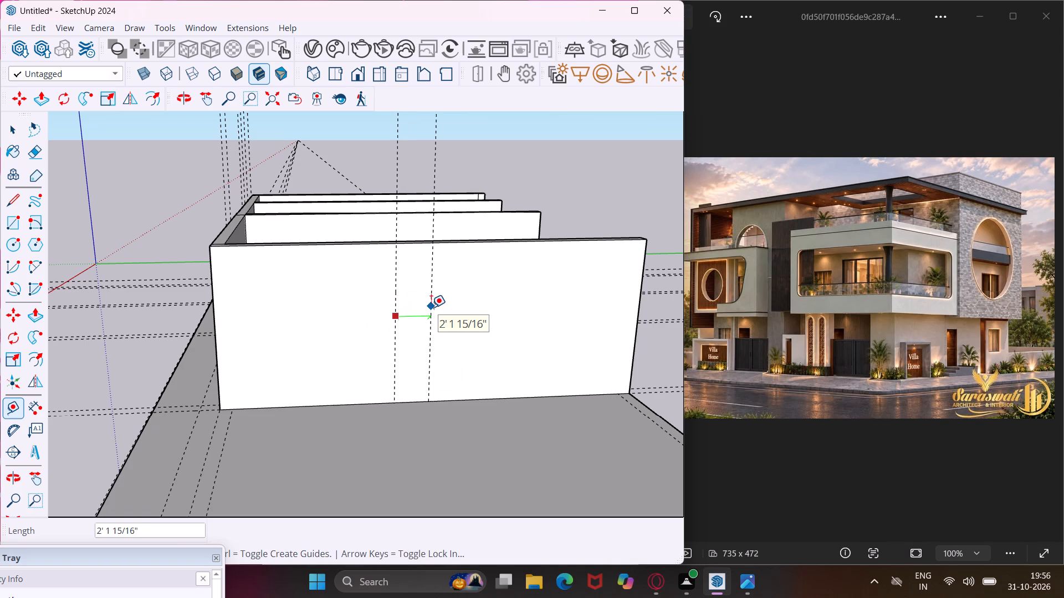
pyautogui.write("3'")
pyautogui.press('Return')
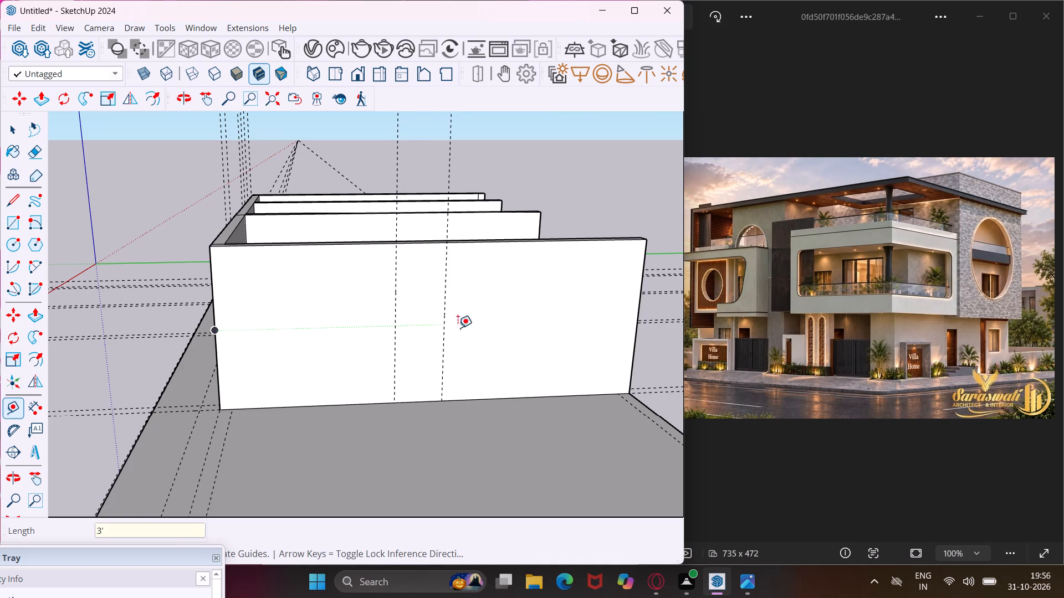
# On the same side wall, add a vertical guide 3' in from the rear edge and another 4' further inward.
pyautogui.scroll(3, 633, 305)
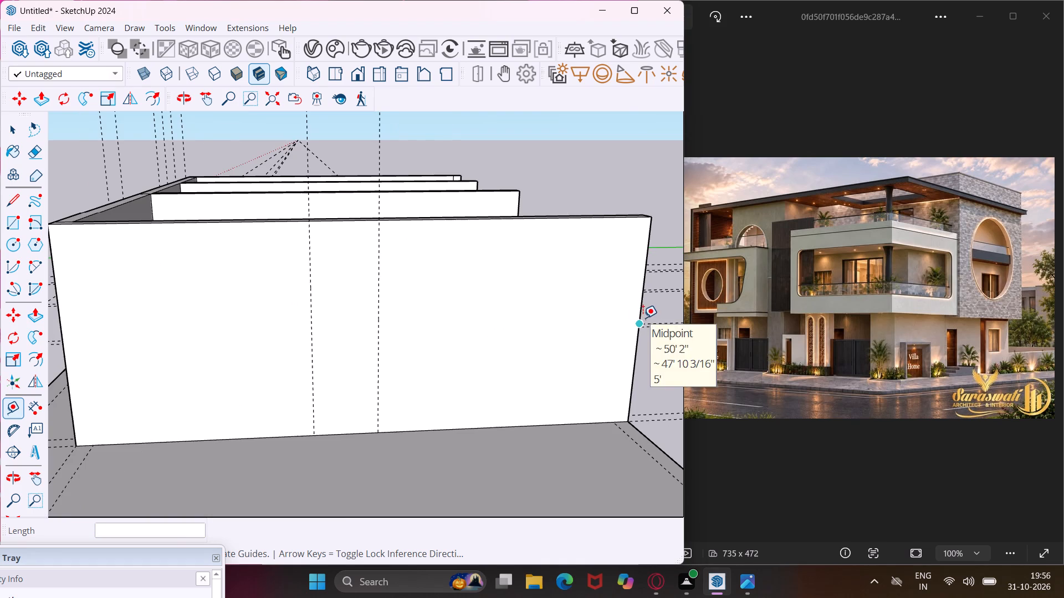
pyautogui.click(635, 345)
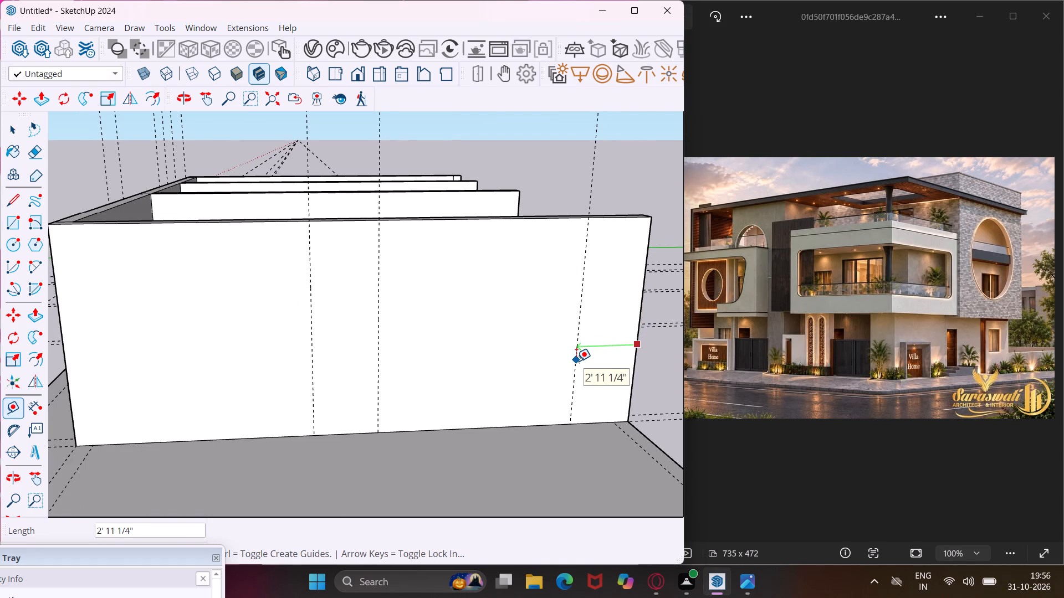
pyautogui.write("3'")
pyautogui.press('Return')
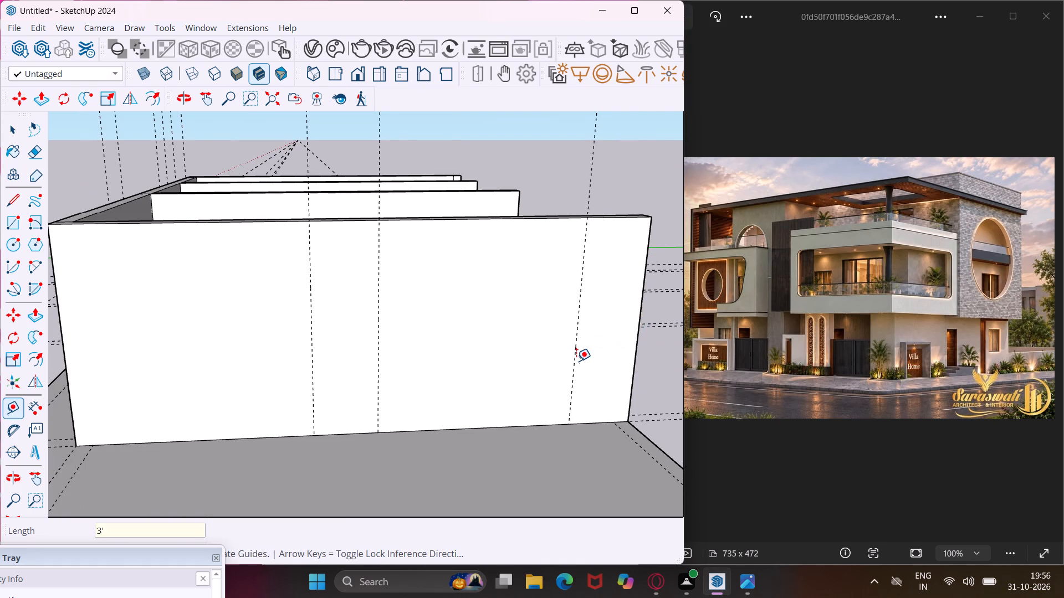
pyautogui.click(574, 371)
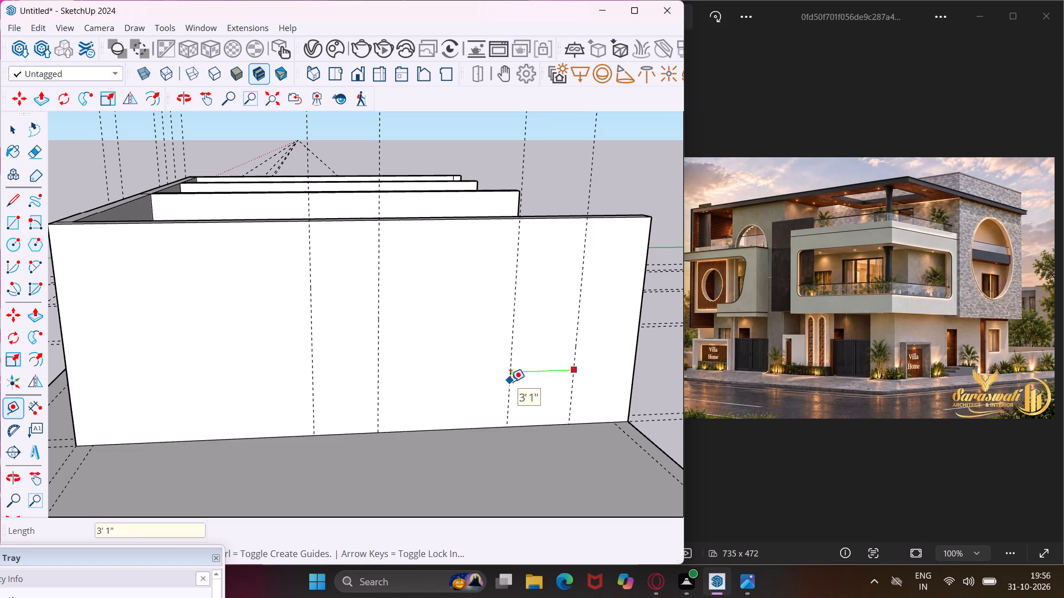
pyautogui.write("4'")
pyautogui.press('Return')
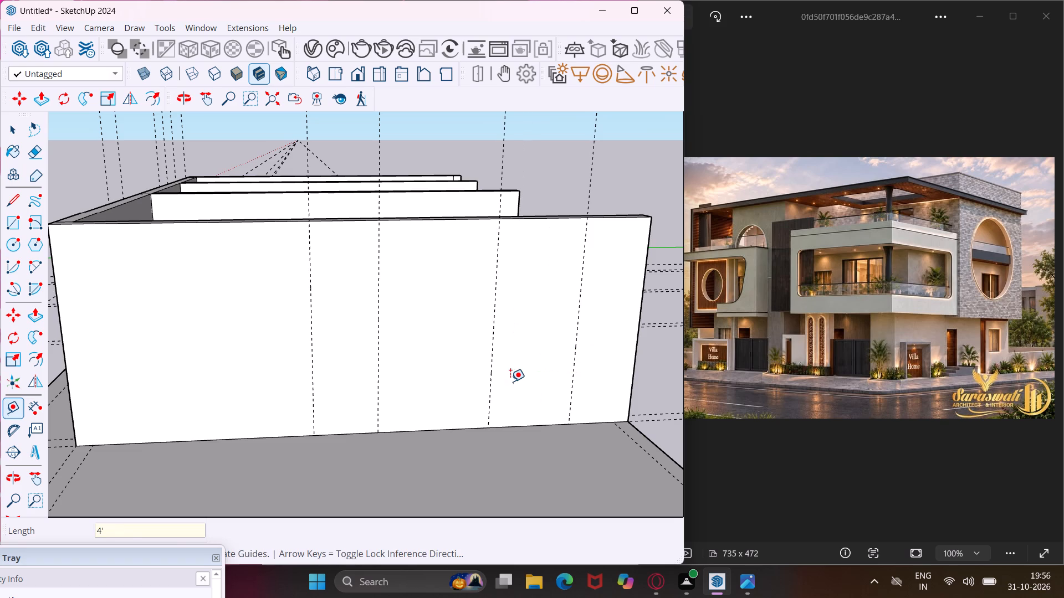
# Add two horizontal guides across the side wall face, 3' below its top edge and 3' above its bottom edge.
pyautogui.click(533, 217)
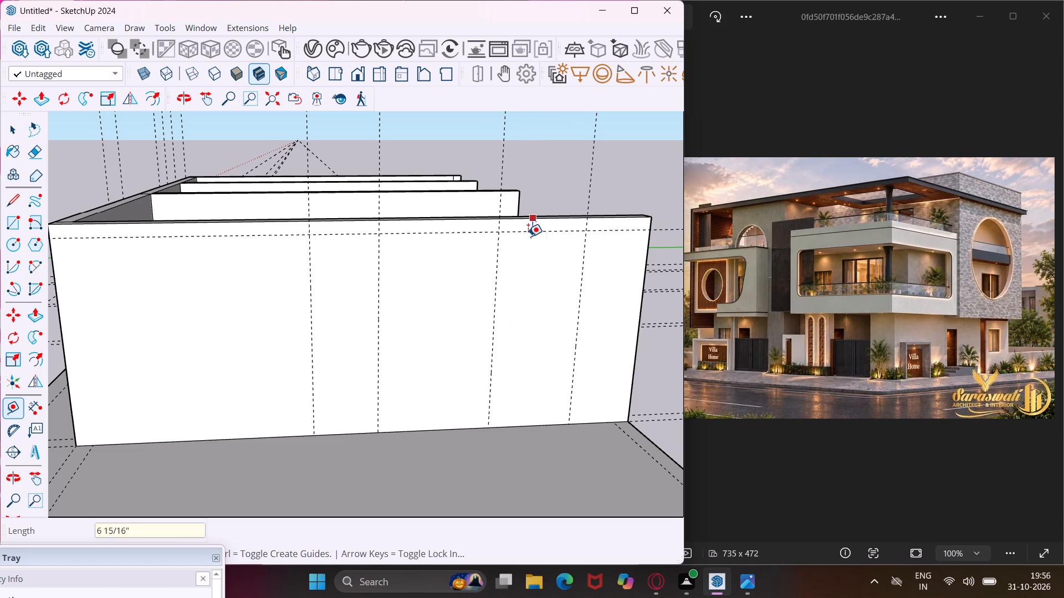
pyautogui.write("3'")
pyautogui.press('Return')
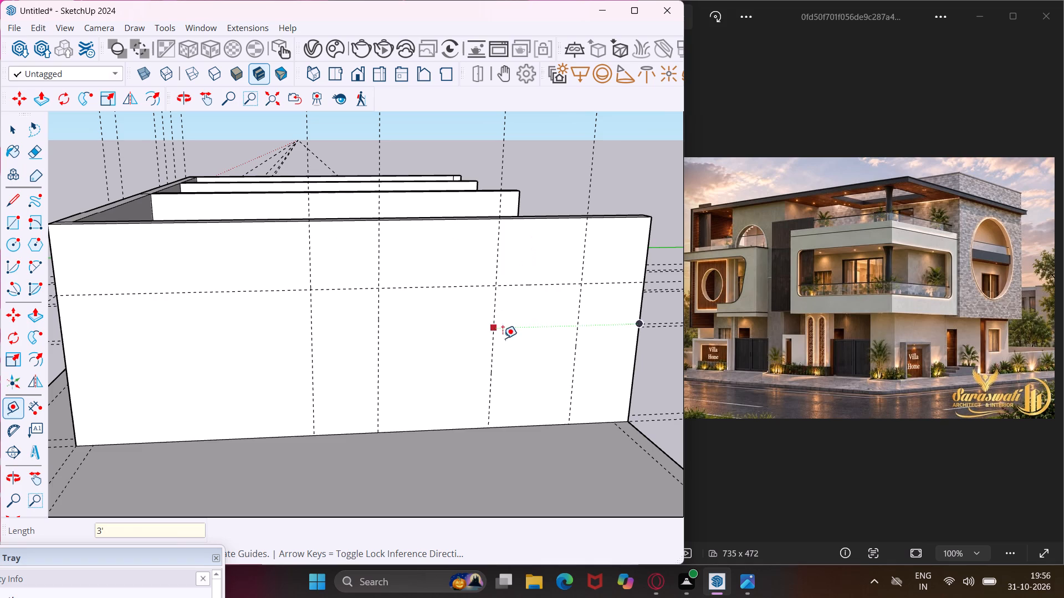
pyautogui.click(529, 425)
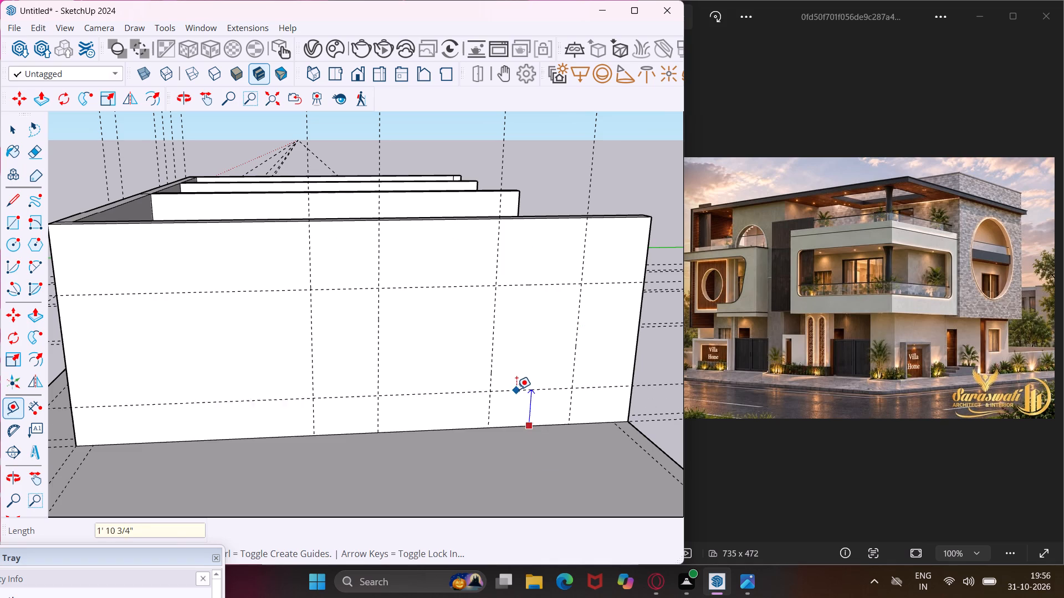
pyautogui.moveTo(517, 380); pyautogui.dragTo(513, 337, button='middle')
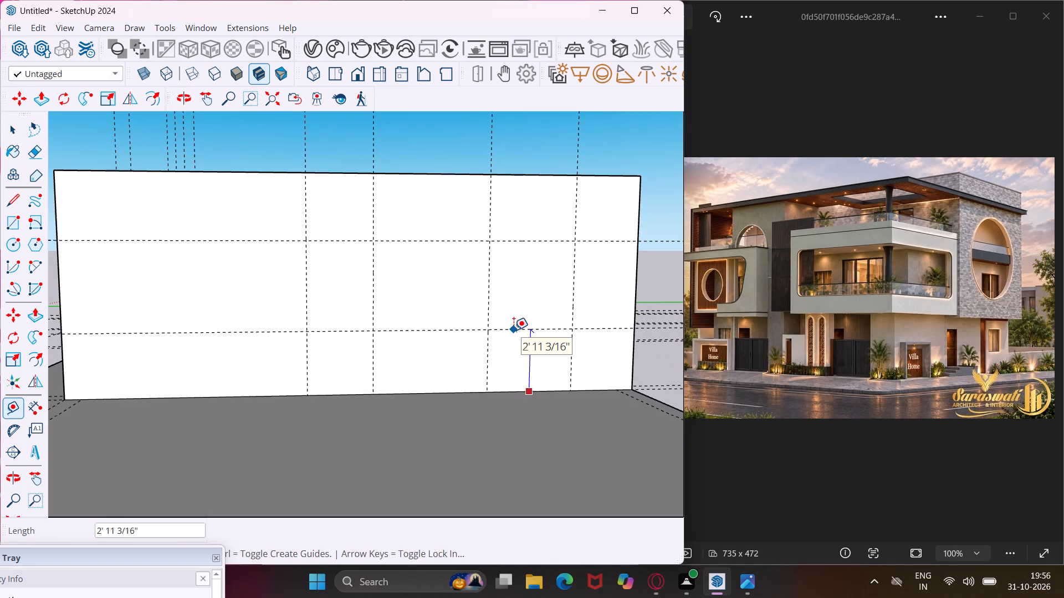
pyautogui.write("3'")
pyautogui.press('Return')
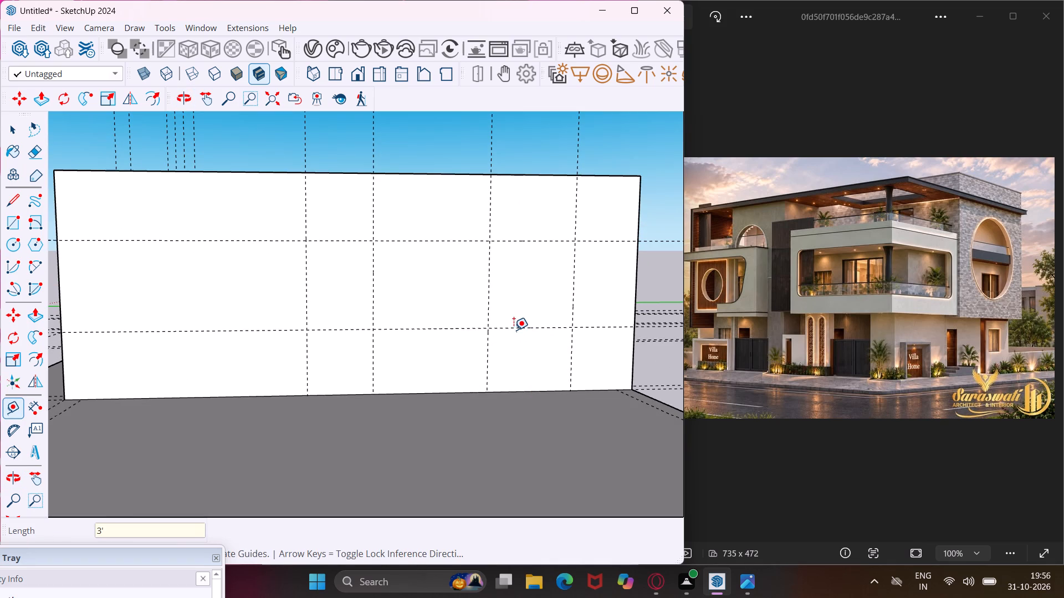
# With Rectangle, draw a door outline down to the base and a window outline between the horizontal guides on the side wall.
pyautogui.scroll(-3, 465, 341)
pyautogui.moveTo(465, 341); pyautogui.dragTo(541, 368, button='middle')
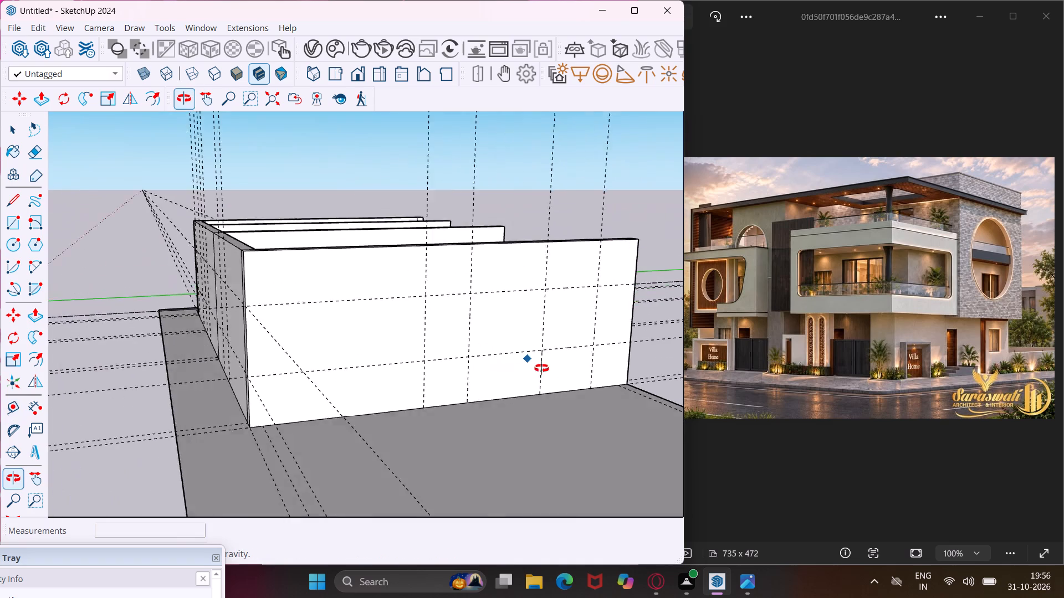
pyautogui.moveTo(541, 368); pyautogui.dragTo(563, 376, button='middle')
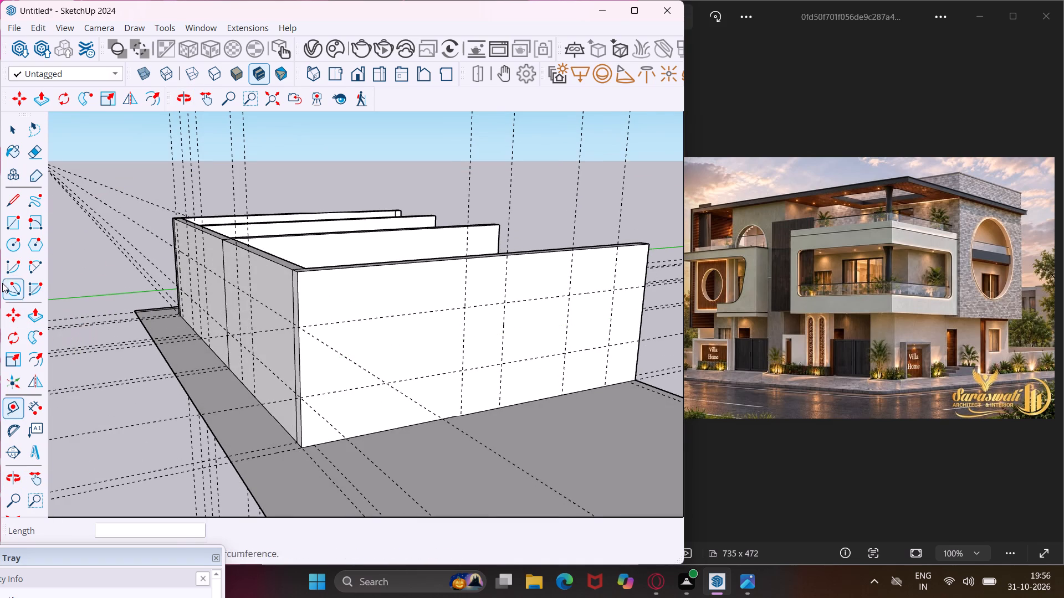
pyautogui.click(7, 218)
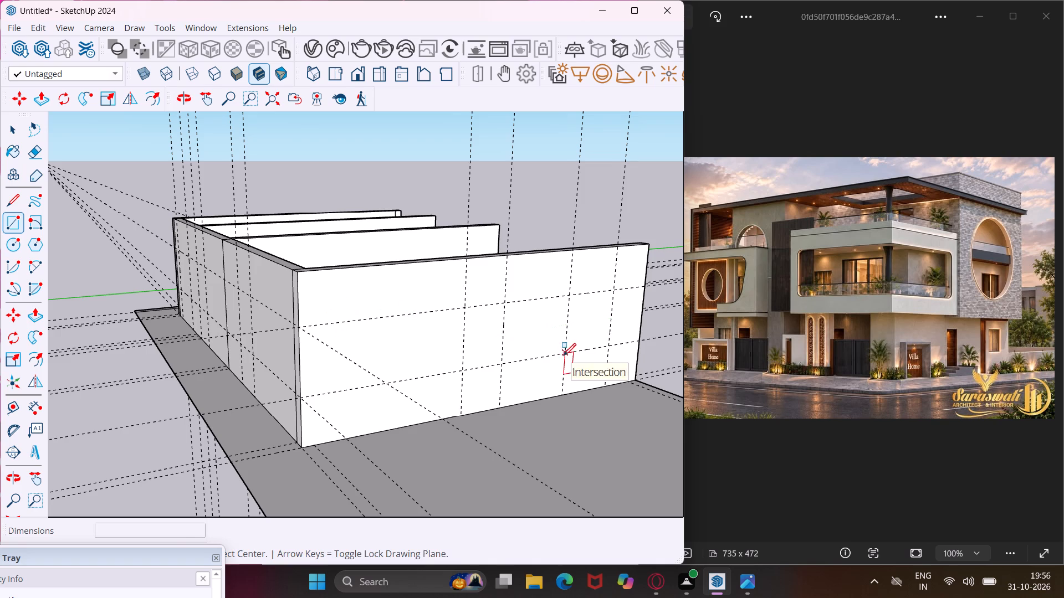
pyautogui.moveTo(564, 355); pyautogui.dragTo(521, 367, button='middle')
pyautogui.scroll(3, 464, 337)
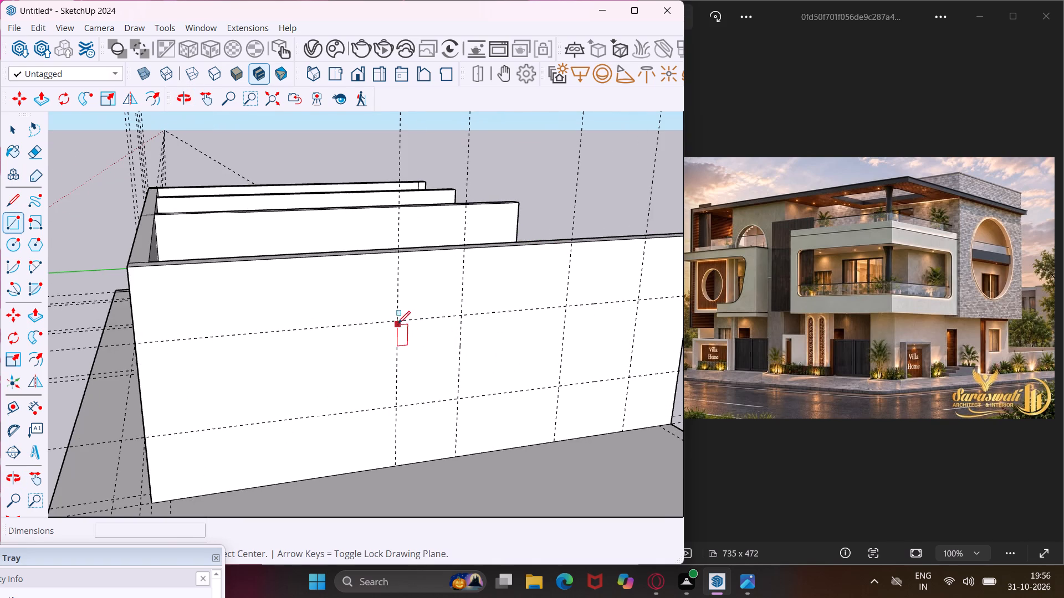
pyautogui.click(397, 319)
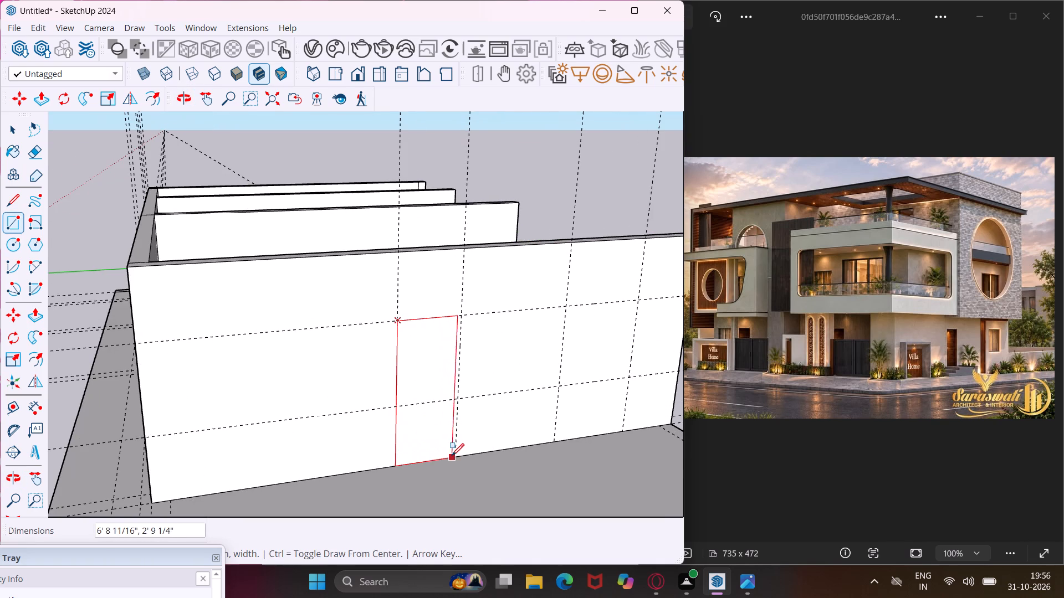
pyautogui.click(455, 457)
pyautogui.scroll(-2, 261, 401)
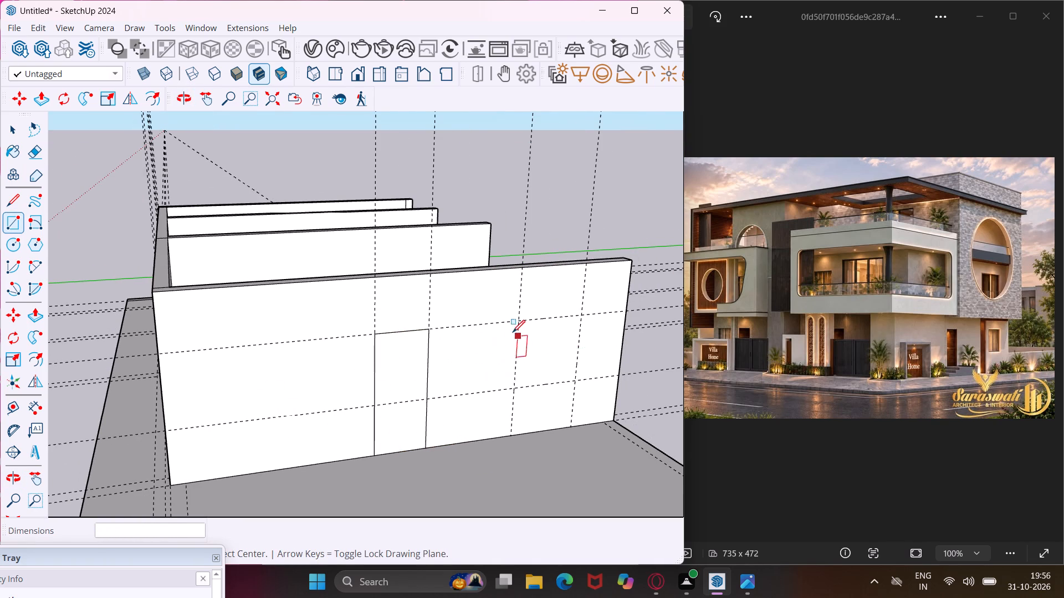
pyautogui.click(520, 319)
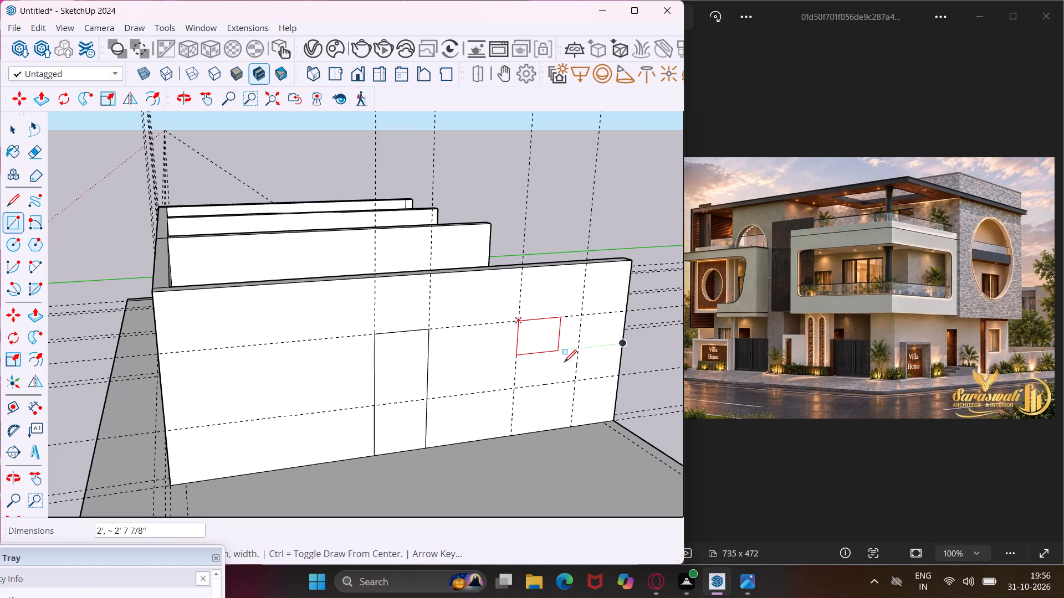
pyautogui.click(576, 382)
# Draw a 3' wide door rectangle on the 15' front wall, from the upper horizontal guide down to the wall's bottom edge.
pyautogui.scroll(-2, 265, 382)
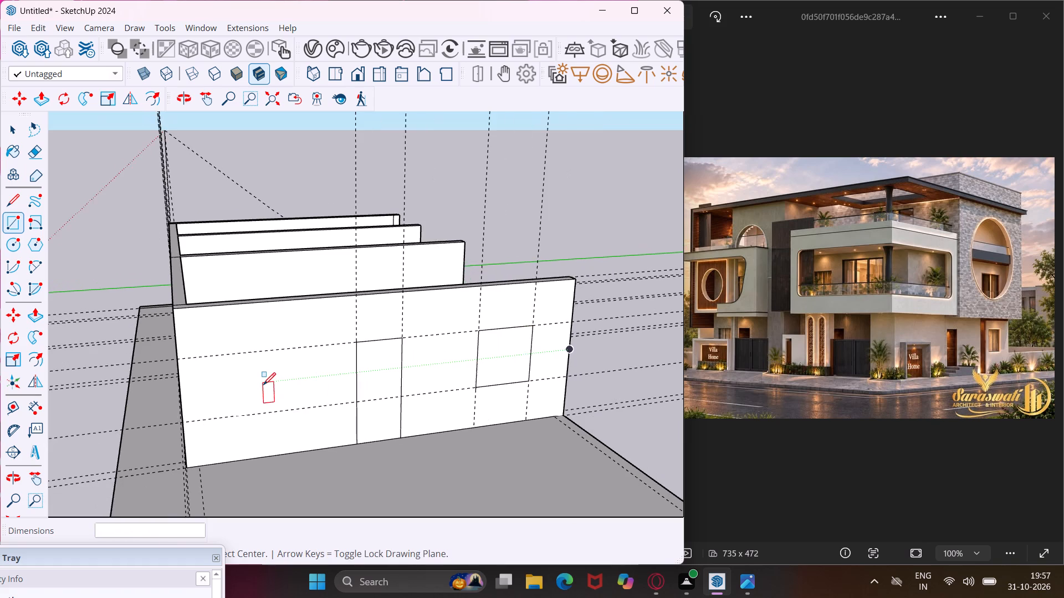
pyautogui.moveTo(263, 385); pyautogui.dragTo(605, 346, button='middle')
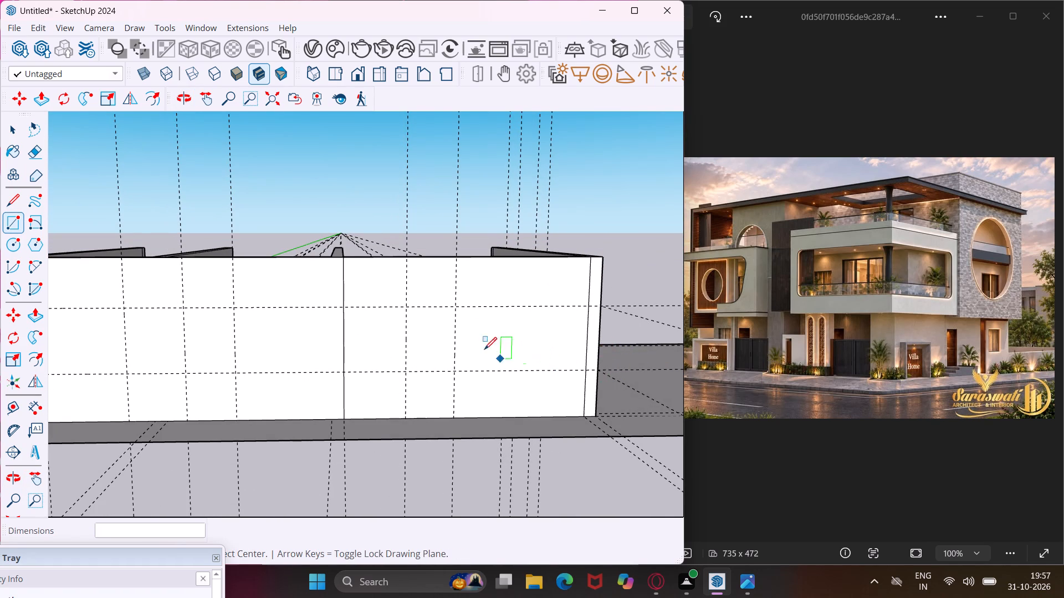
pyautogui.click(406, 306)
pyautogui.click(453, 417)
# On the 19' 6" front wall, draw a 5' by 4' window rectangle and a 3' by 7' door rectangle between the guides.
pyautogui.scroll(-2, 457, 417)
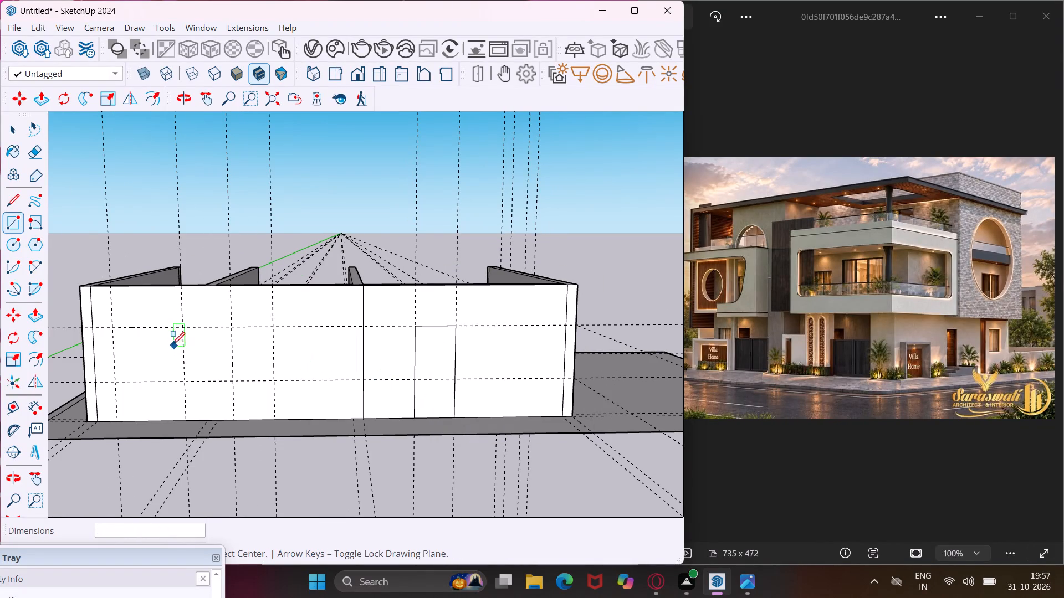
pyautogui.click(110, 328)
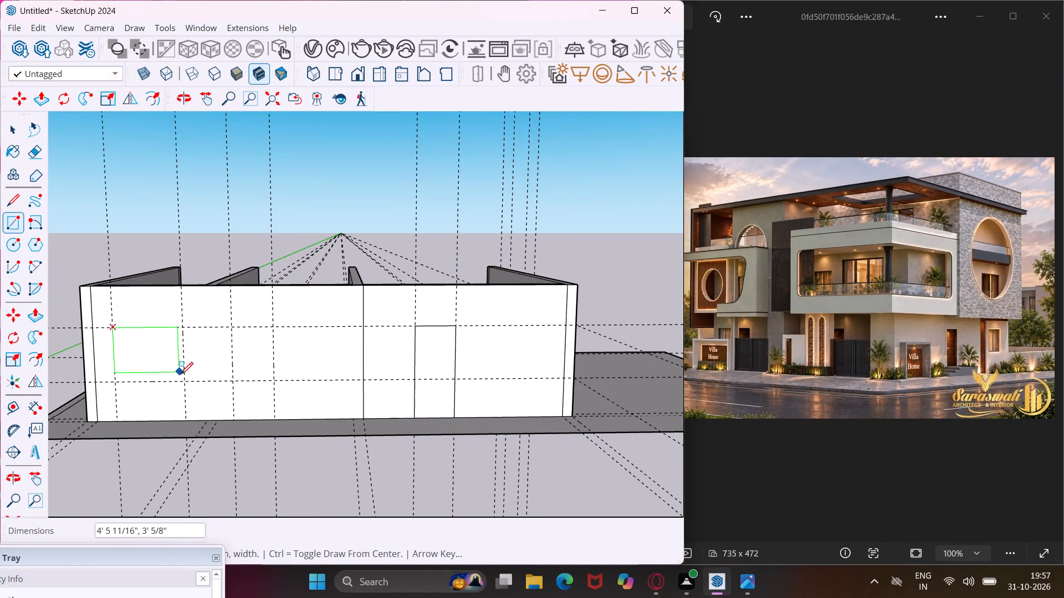
pyautogui.click(183, 380)
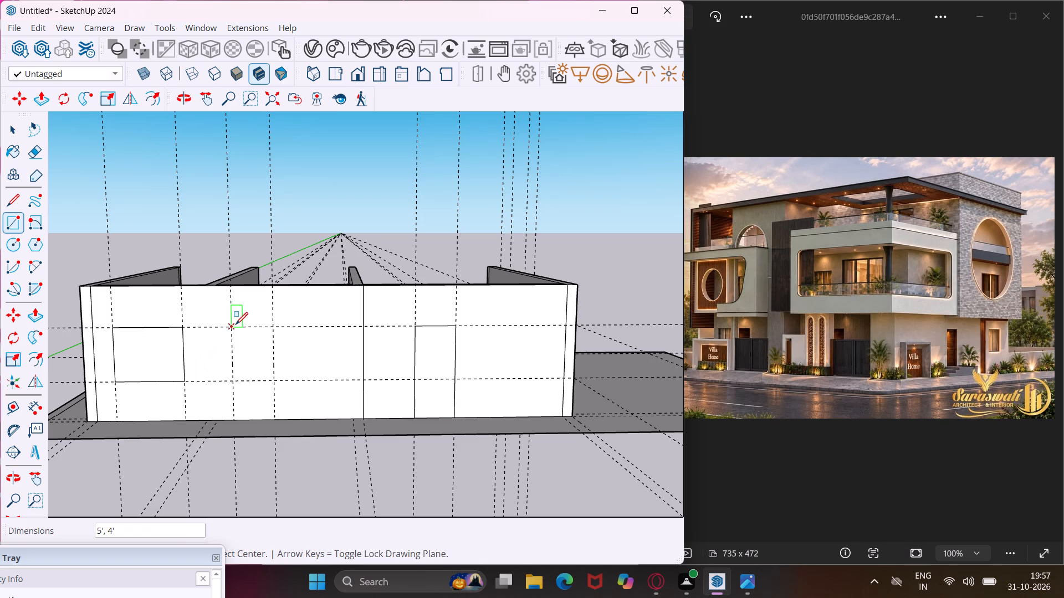
pyautogui.click(234, 326)
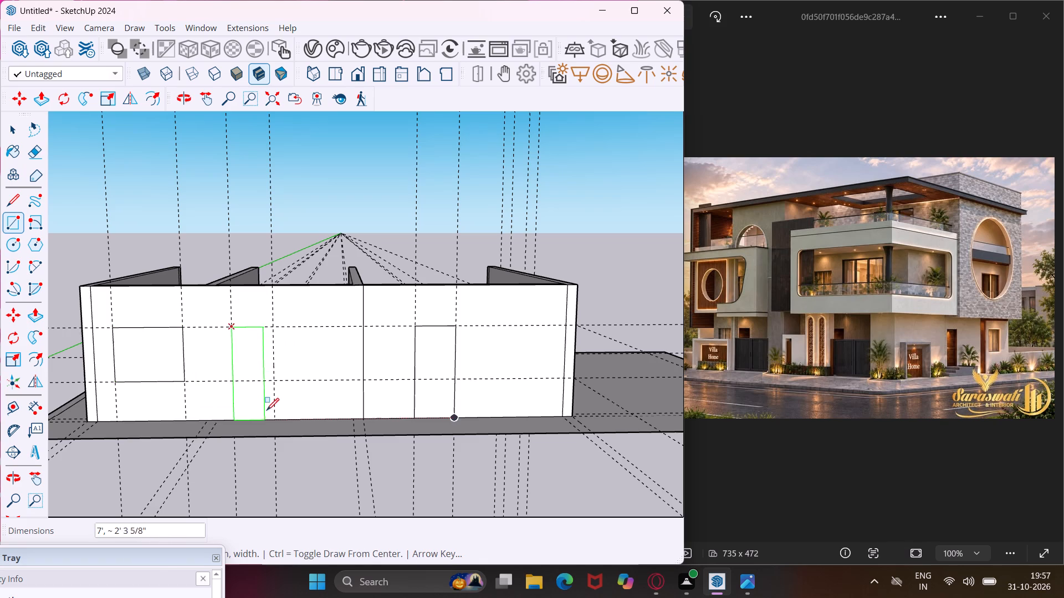
pyautogui.click(275, 416)
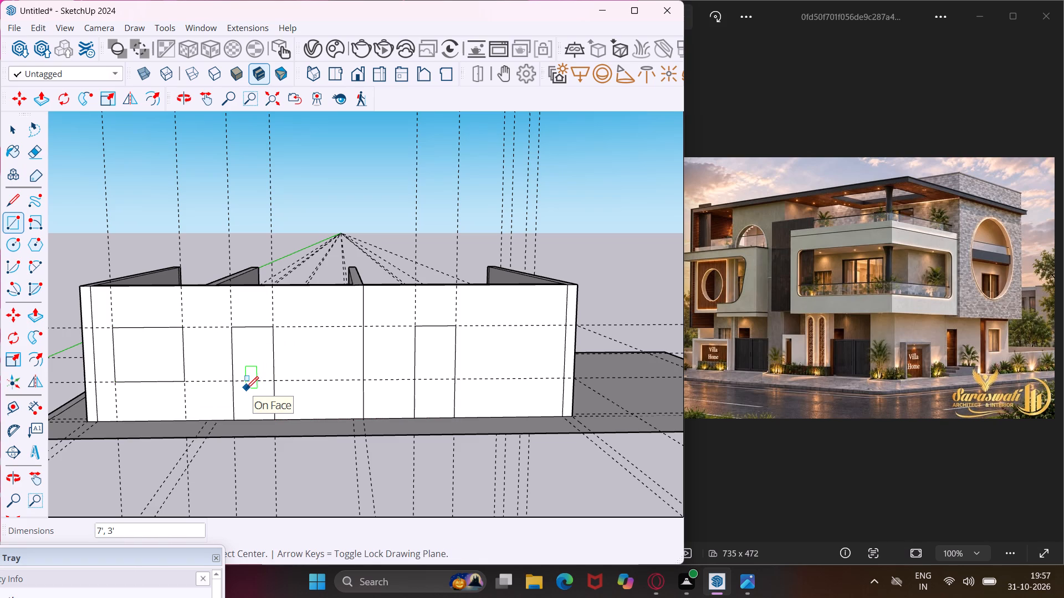
pyautogui.press('Escape')
pyautogui.press('space')
pyautogui.scroll(4, 160, 350)
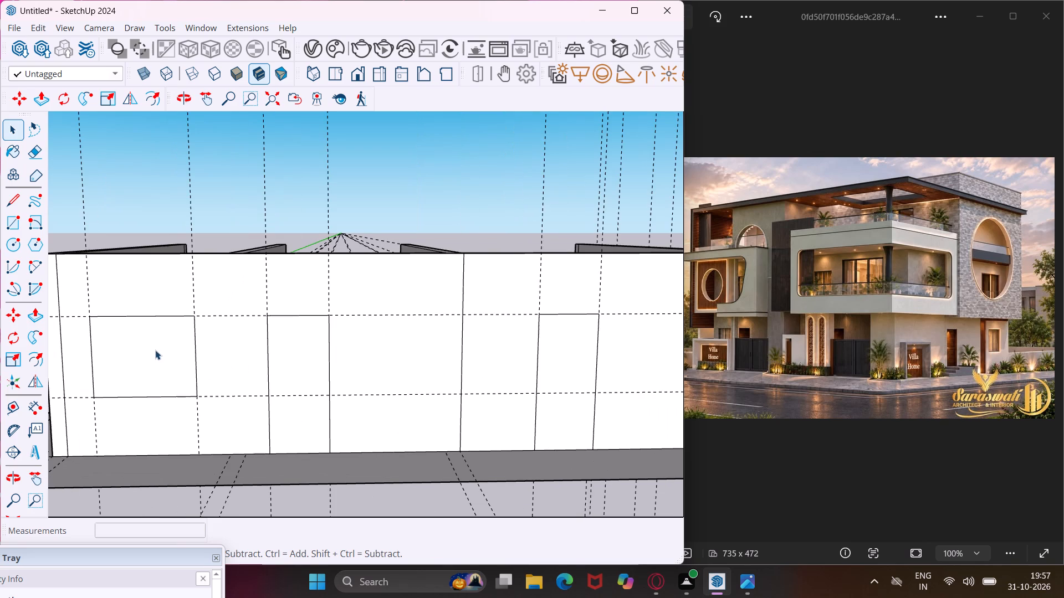
# Push the window and both door outlines on the front walls through the 9" wall thickness to cut the openings.
pyautogui.click(155, 350)
pyautogui.press('p')
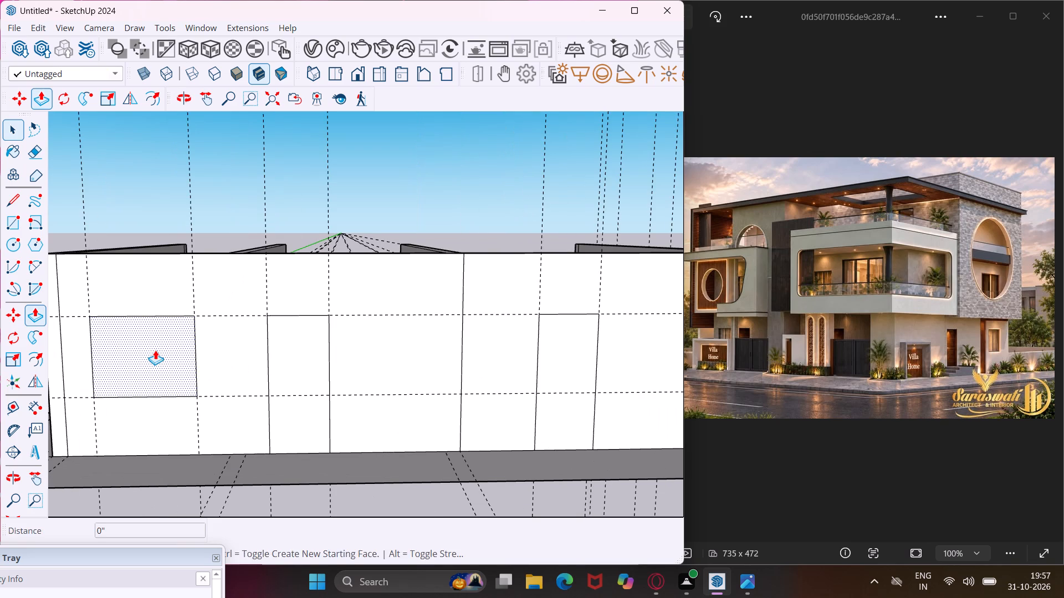
pyautogui.click(155, 350)
pyautogui.click(157, 334)
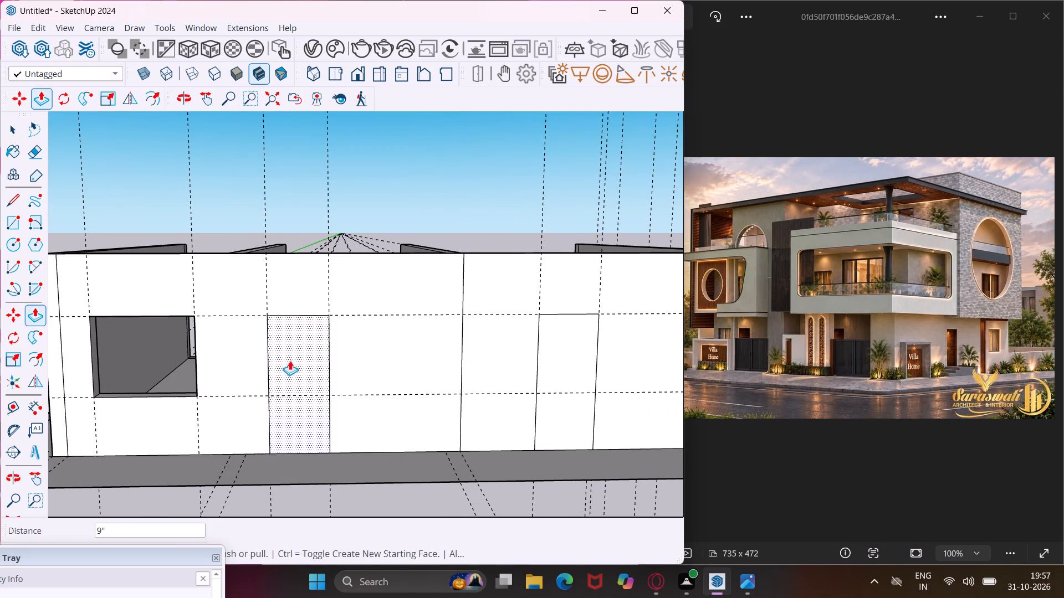
pyautogui.click(290, 360)
pyautogui.click(301, 359)
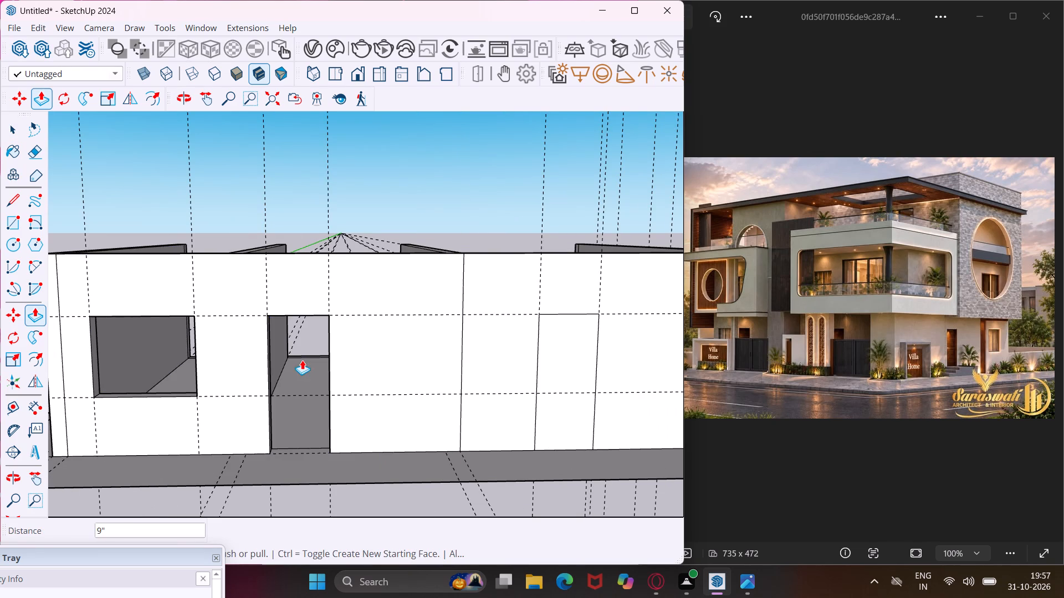
pyautogui.scroll(-3, 283, 356)
pyautogui.scroll(3, 462, 354)
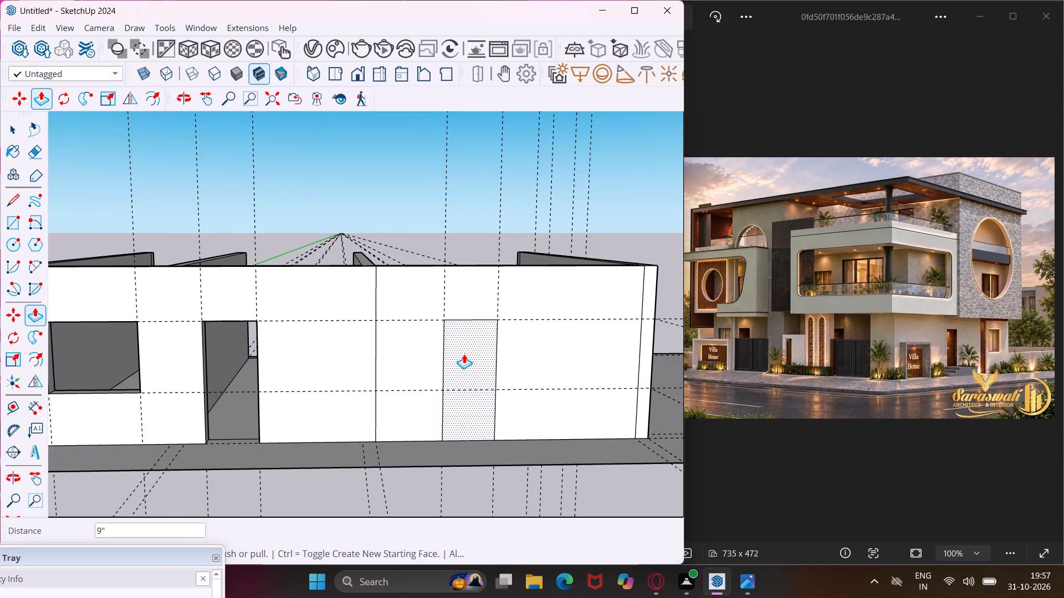
pyautogui.click(464, 354)
pyautogui.click(471, 339)
# Push the door and window outlines on the side wall inward 9" to cut both openings through the wall.
pyautogui.scroll(-3, 393, 374)
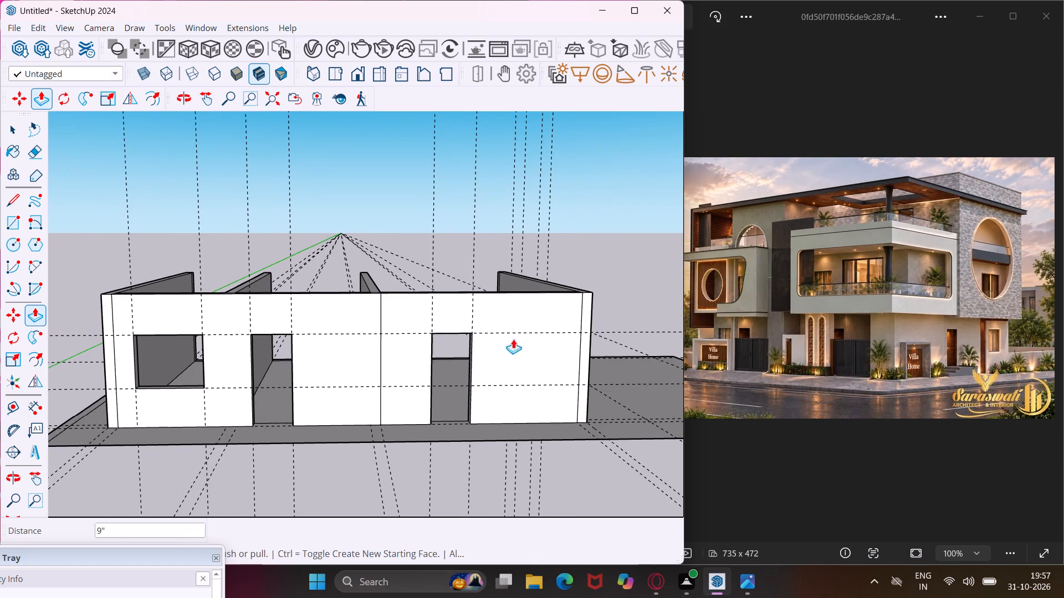
pyautogui.moveTo(594, 354); pyautogui.dragTo(303, 389, button='middle')
pyautogui.scroll(8, 508, 397)
pyautogui.click(507, 393)
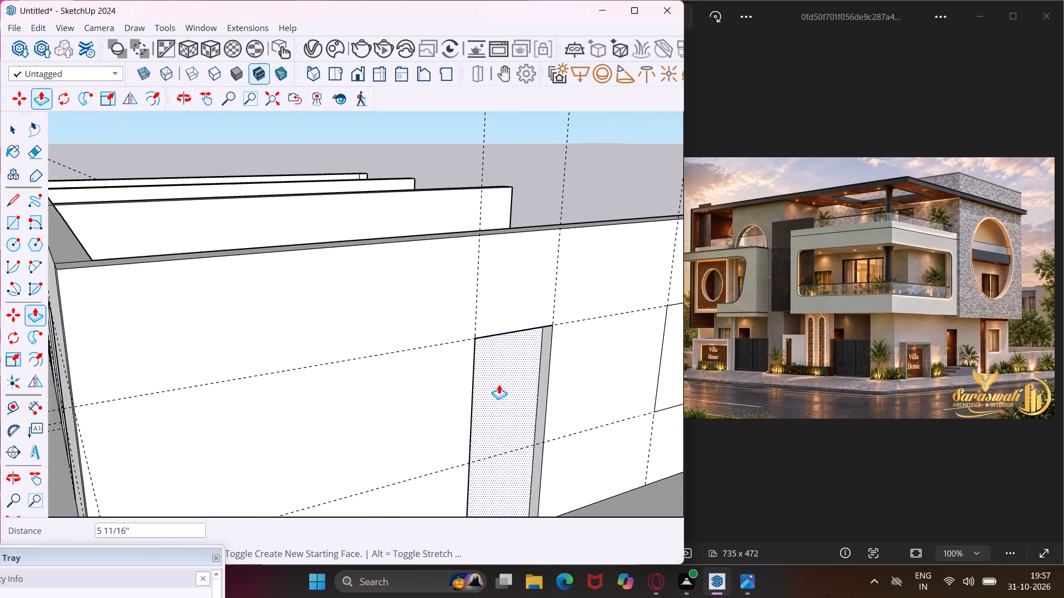
pyautogui.click(490, 376)
pyautogui.scroll(-3, 381, 371)
pyautogui.scroll(3, 655, 338)
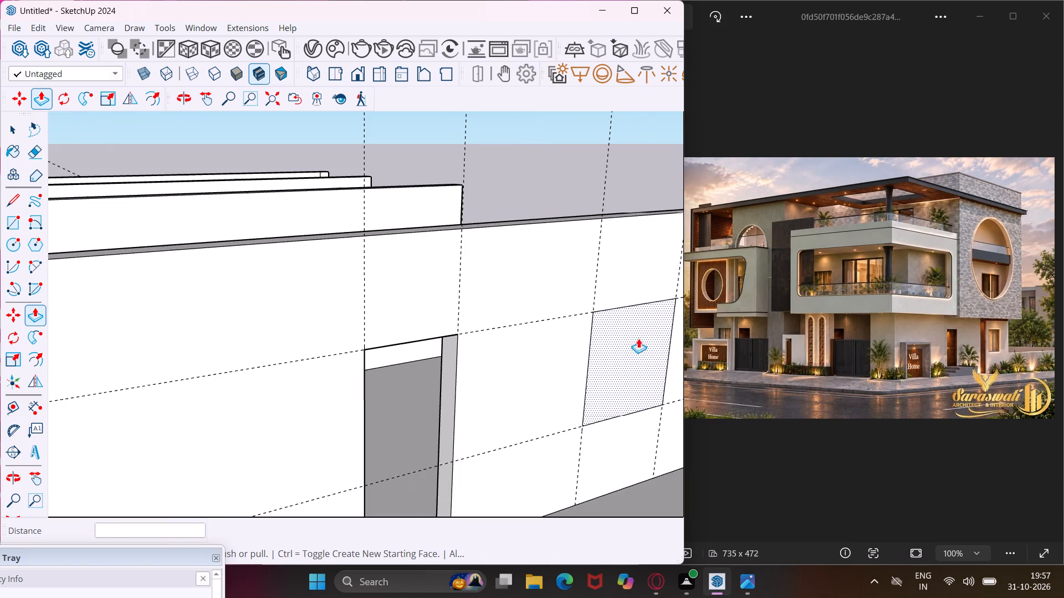
pyautogui.click(630, 341)
pyautogui.click(616, 327)
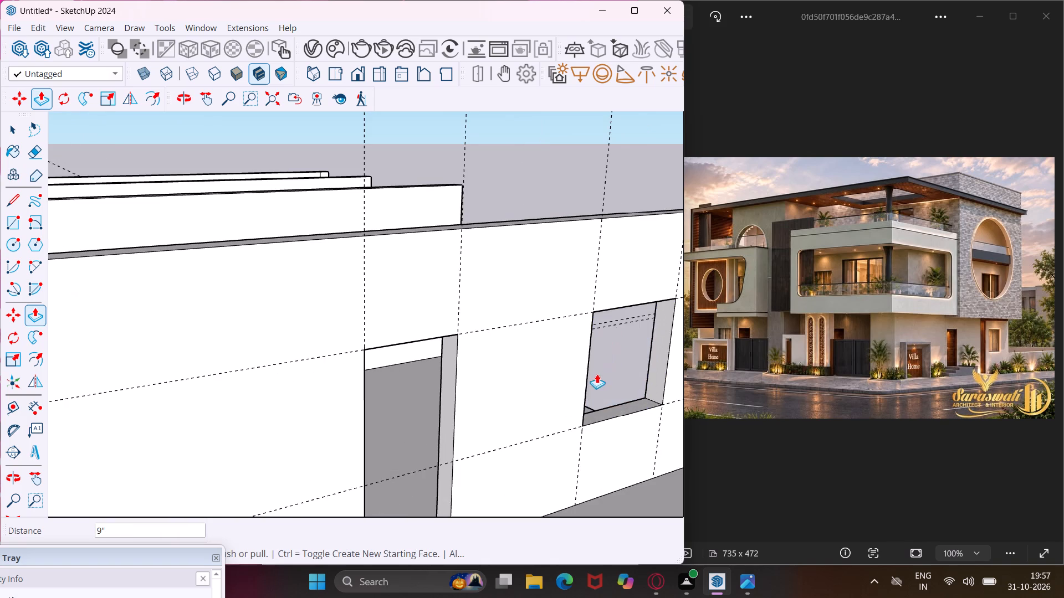
# Pull the narrow rear wall strip at the open ends of the partition walls up 10', level with the wall tops.
pyautogui.scroll(-5, 597, 374)
pyautogui.moveTo(471, 416); pyautogui.dragTo(760, 470, button='middle')
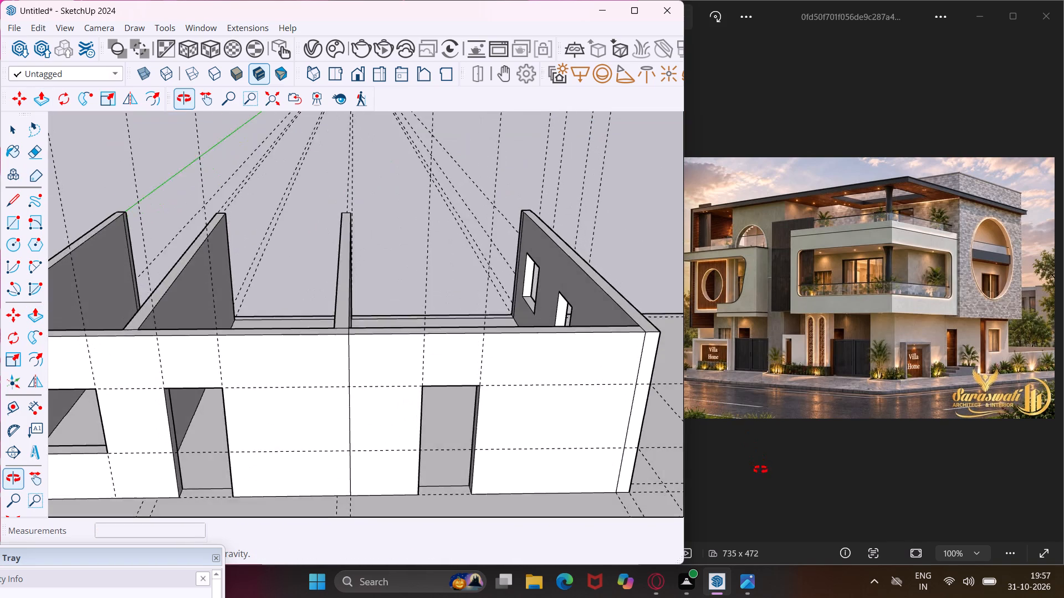
pyautogui.moveTo(760, 470); pyautogui.dragTo(762, 474, button='middle')
pyautogui.press('Escape')
pyautogui.press('space')
pyautogui.moveTo(238, 250); pyautogui.dragTo(256, 252, button='middle')
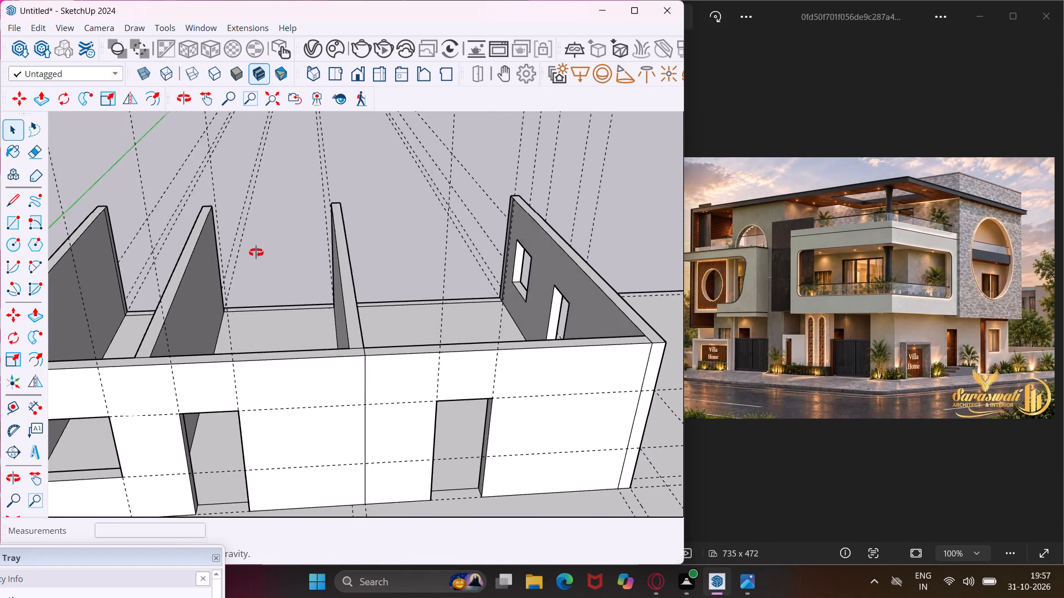
pyautogui.moveTo(256, 252); pyautogui.dragTo(529, 230, button='middle')
pyautogui.scroll(-4, 480, 245)
pyautogui.moveTo(399, 270); pyautogui.dragTo(394, 286, button='middle')
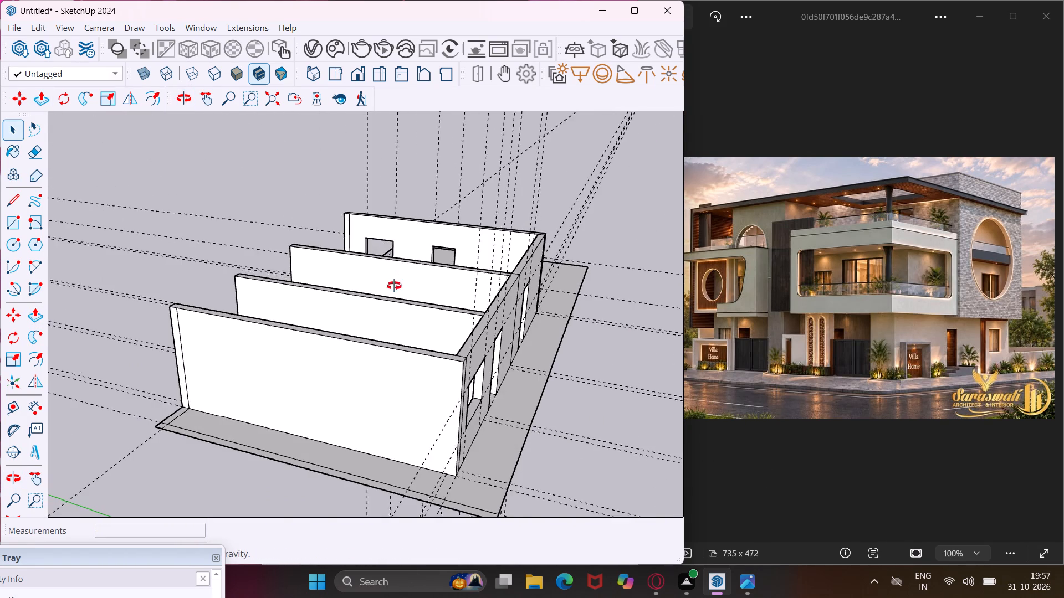
pyautogui.moveTo(394, 286); pyautogui.dragTo(375, 413, button='middle')
pyautogui.scroll(5, 218, 366)
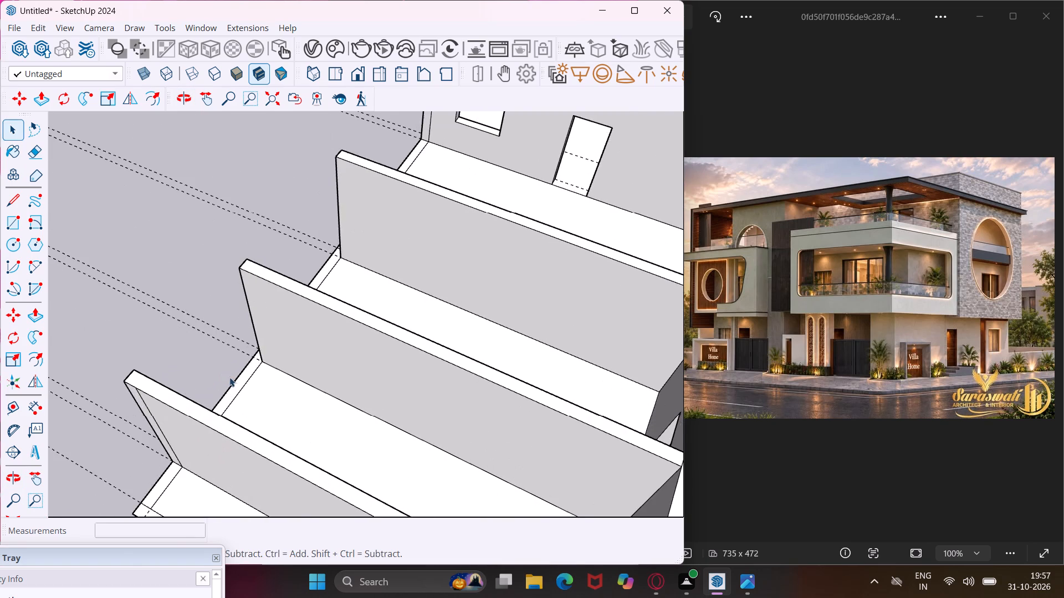
pyautogui.scroll(3, 232, 379)
pyautogui.click(236, 389)
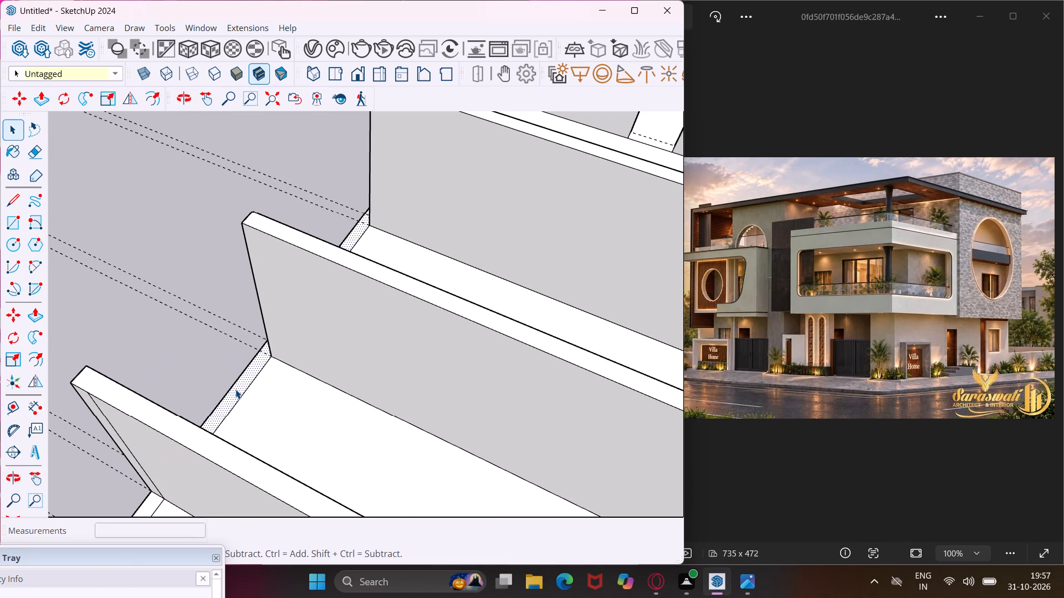
pyautogui.press('p')
pyautogui.click(236, 389)
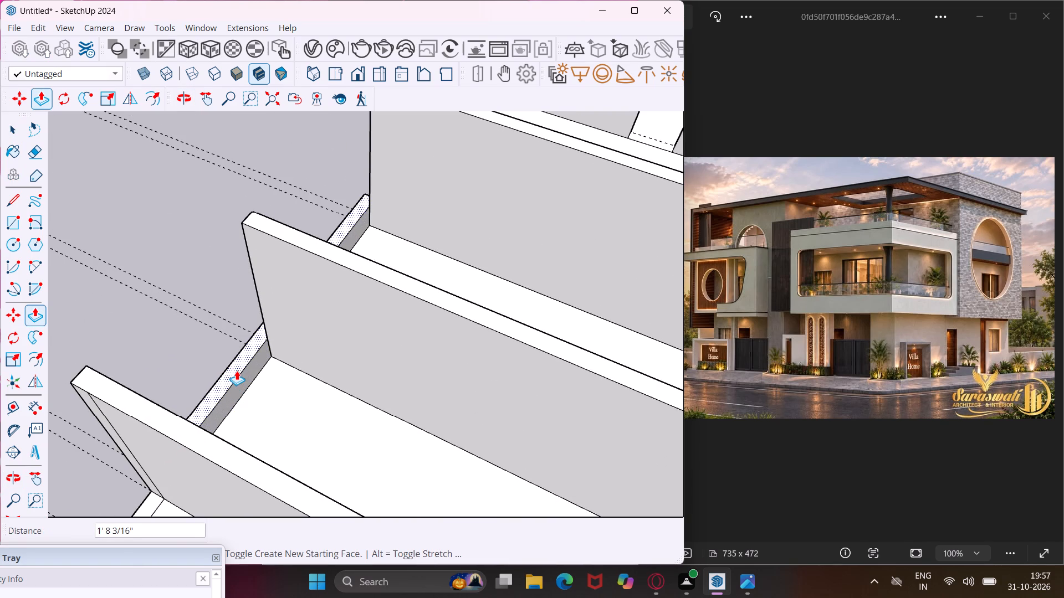
pyautogui.click(385, 274)
# Pull the remaining rear wall strip beside the side wall with openings up 10' to close the last room.
pyautogui.scroll(1, 238, 363)
pyautogui.moveTo(238, 364); pyautogui.dragTo(474, 383, button='middle')
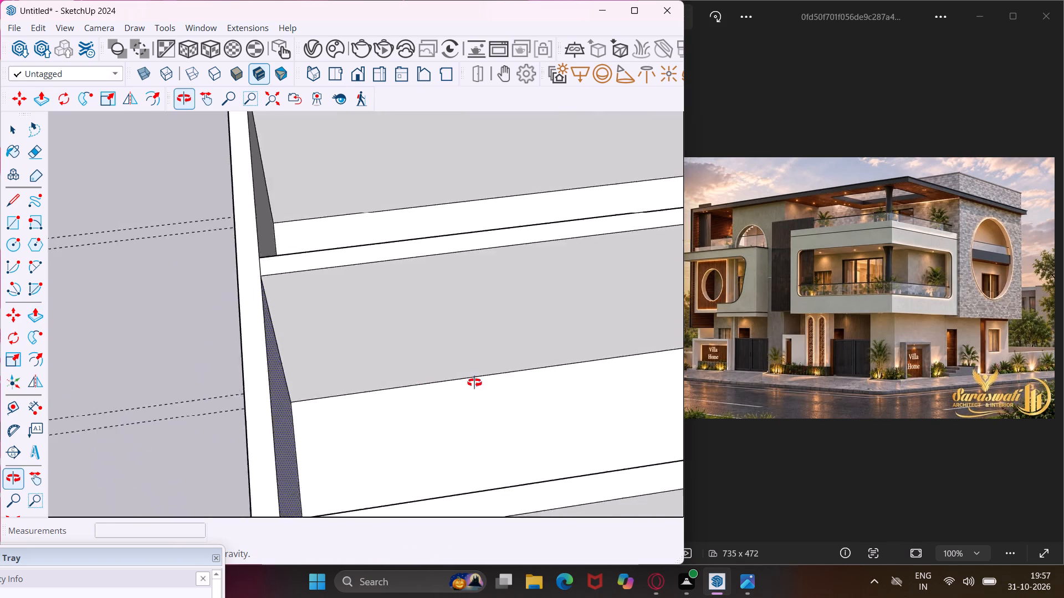
pyautogui.moveTo(474, 383); pyautogui.dragTo(543, 386, button='middle')
pyautogui.scroll(-4, 541, 384)
pyautogui.scroll(4, 249, 241)
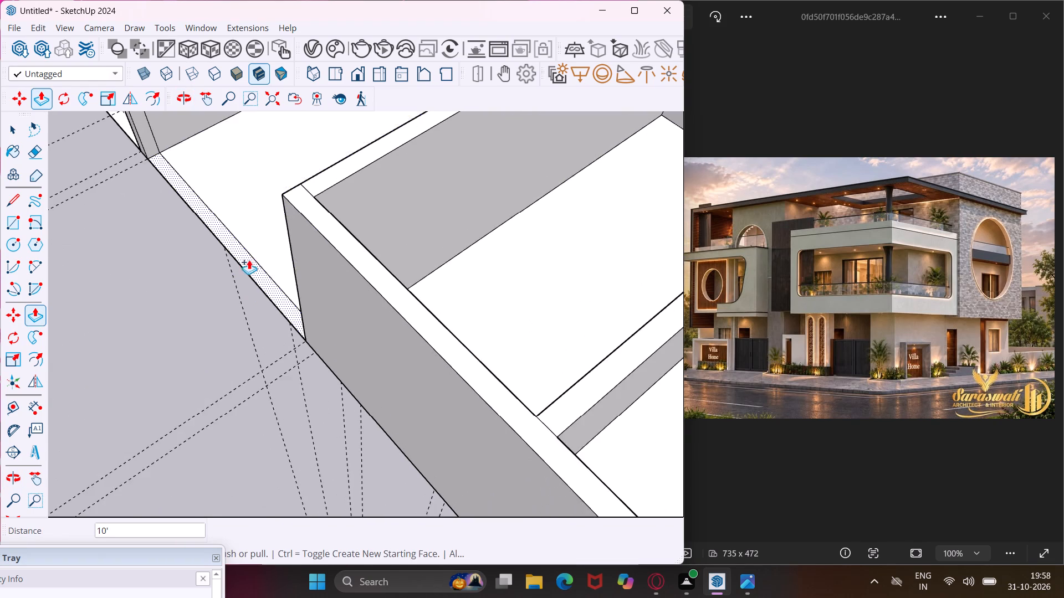
pyautogui.scroll(4, 250, 268)
pyautogui.click(257, 274)
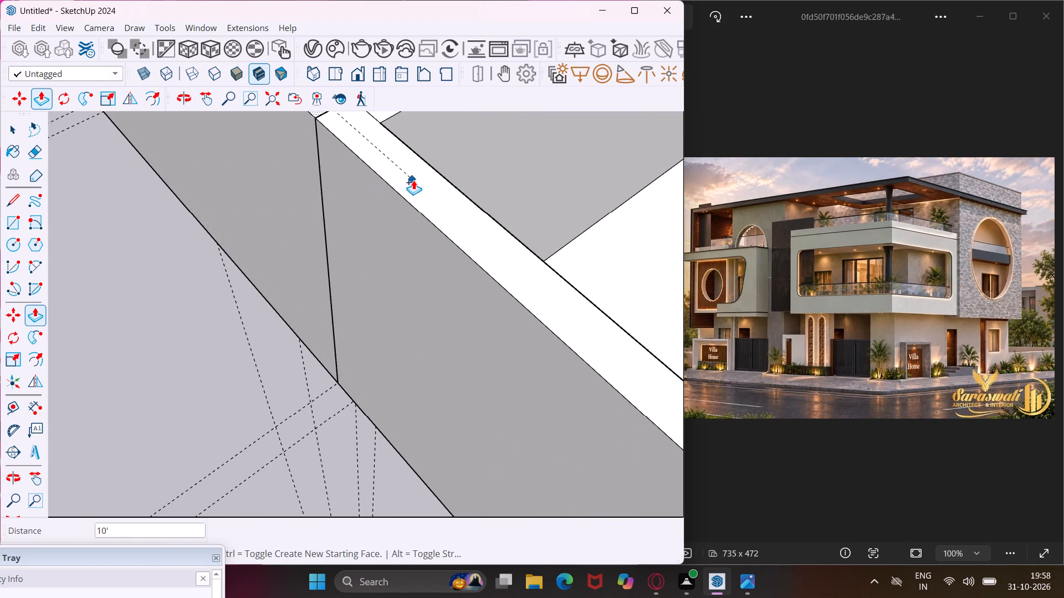
pyautogui.click(414, 185)
pyautogui.scroll(-13, 204, 354)
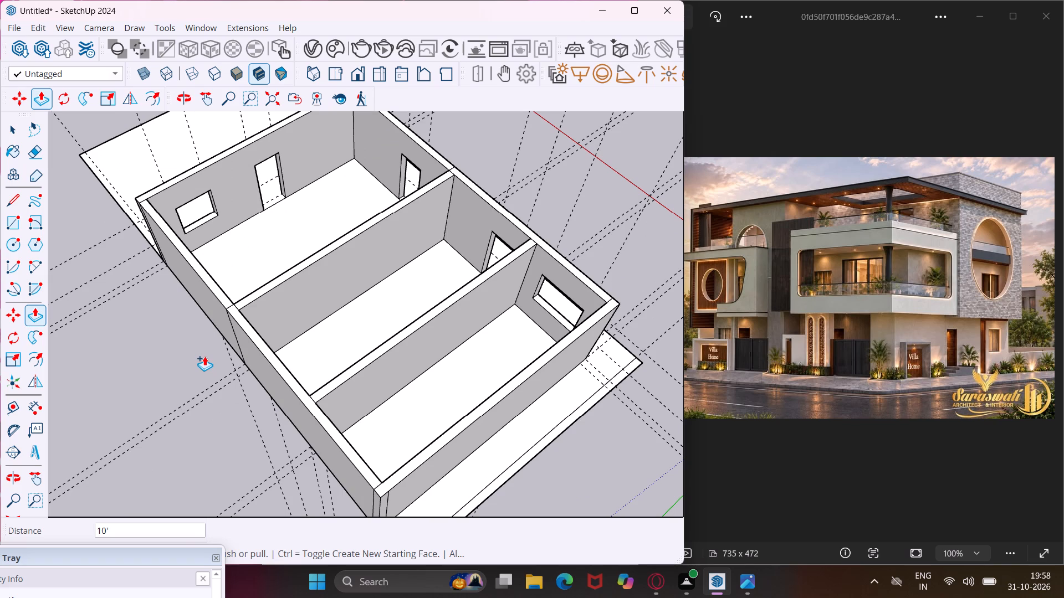
pyautogui.press('Escape')
pyautogui.press('space')
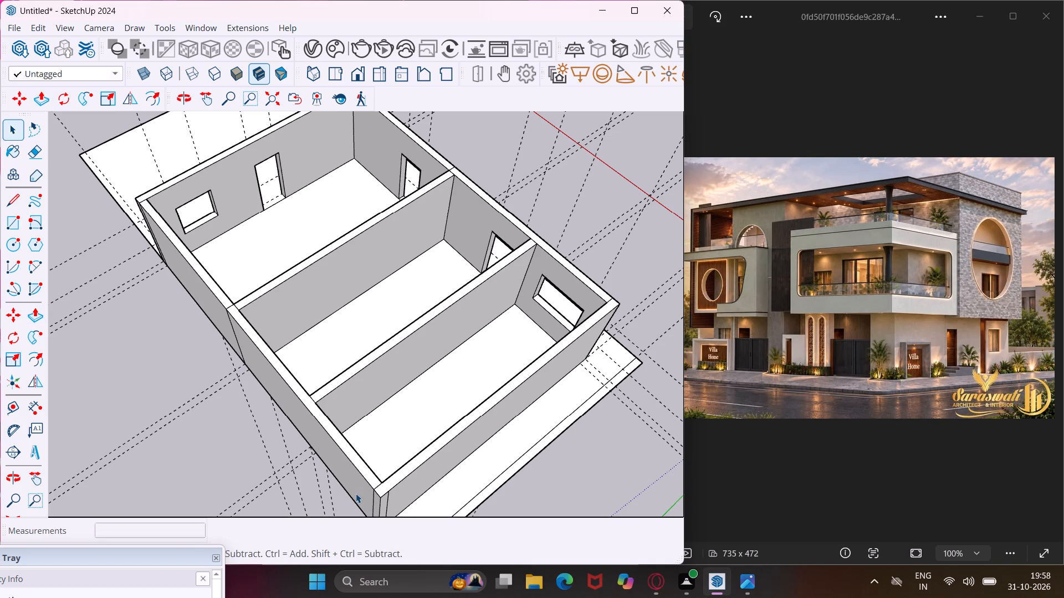
# With Rotated Rectangle, draw a vertical 36' by 6" face along the rear wall's outer top edge.
pyautogui.moveTo(356, 493); pyautogui.dragTo(288, 463, button='middle')
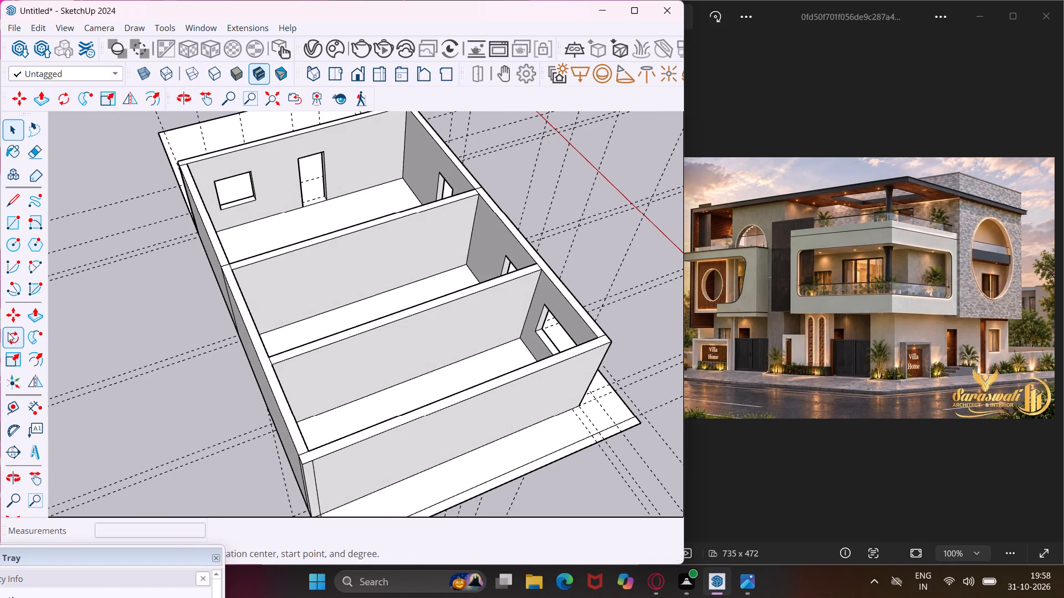
pyautogui.click(25, 228)
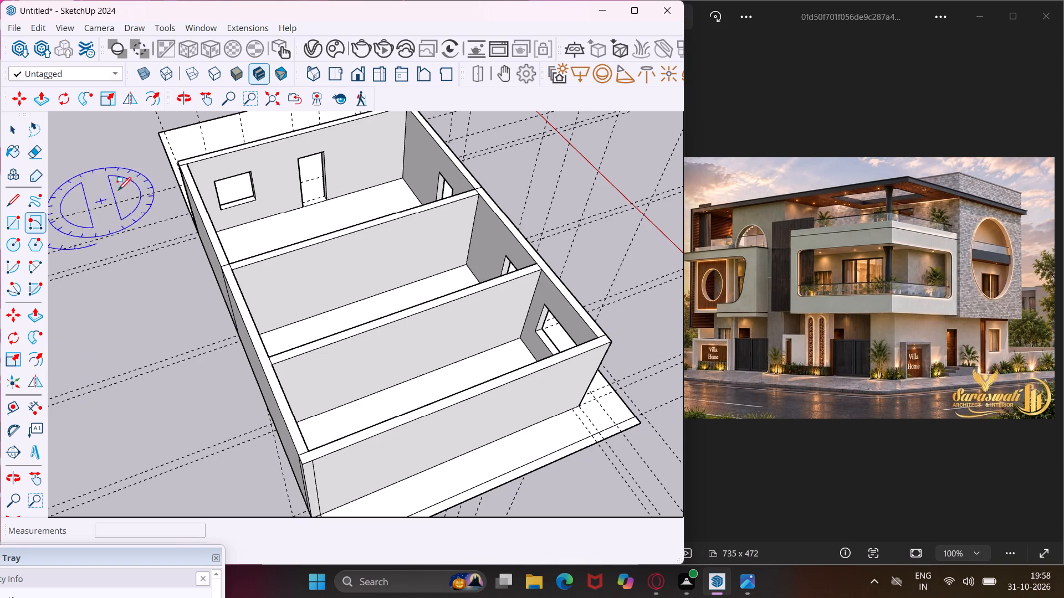
pyautogui.click(177, 162)
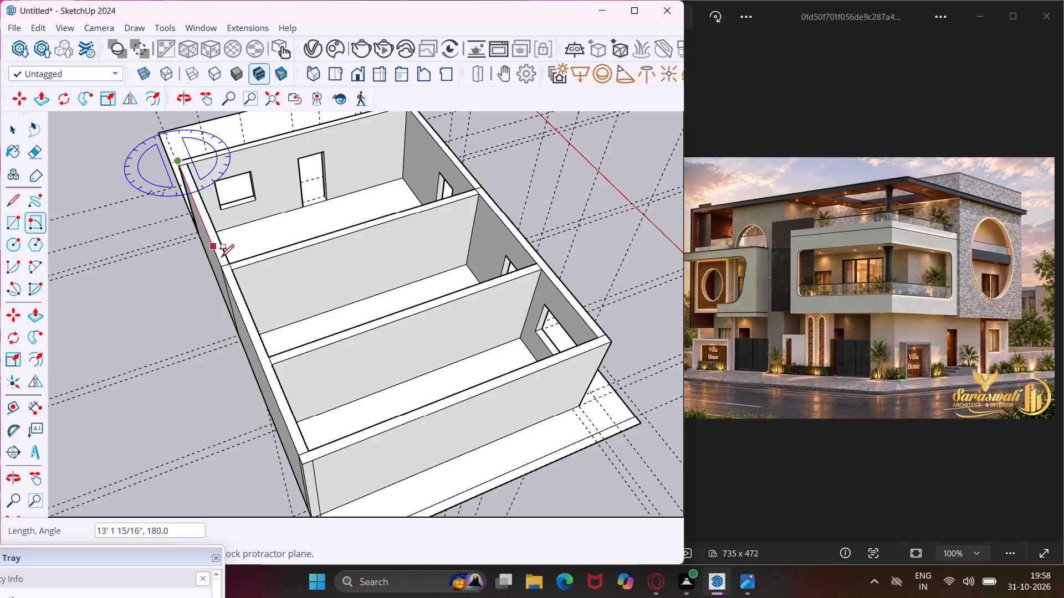
pyautogui.click(304, 466)
pyautogui.moveTo(299, 465); pyautogui.dragTo(250, 331, button='middle')
pyautogui.scroll(3, 252, 293)
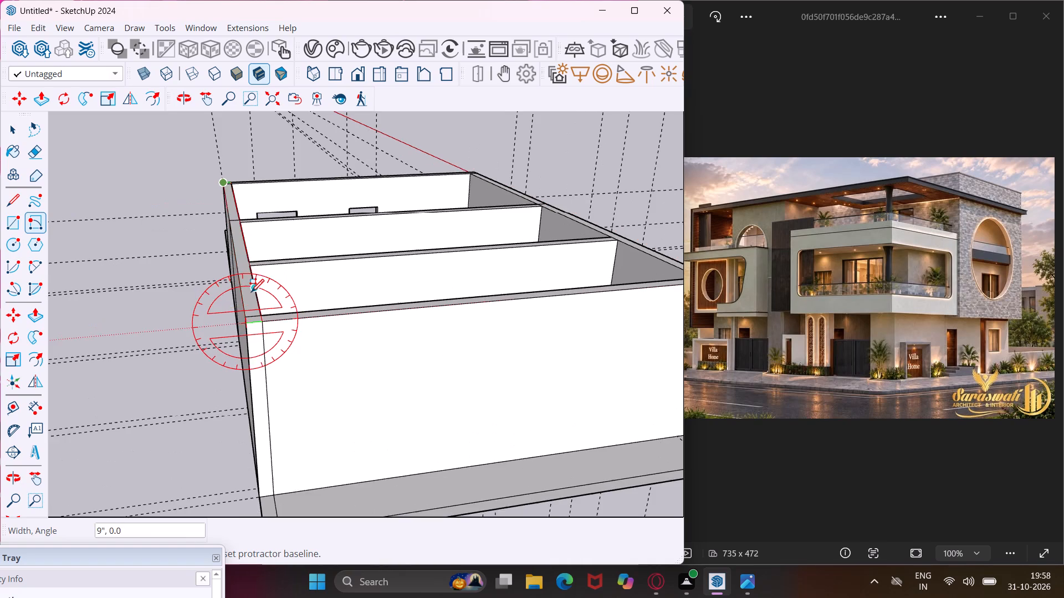
pyautogui.moveTo(250, 291); pyautogui.dragTo(241, 252, button='middle')
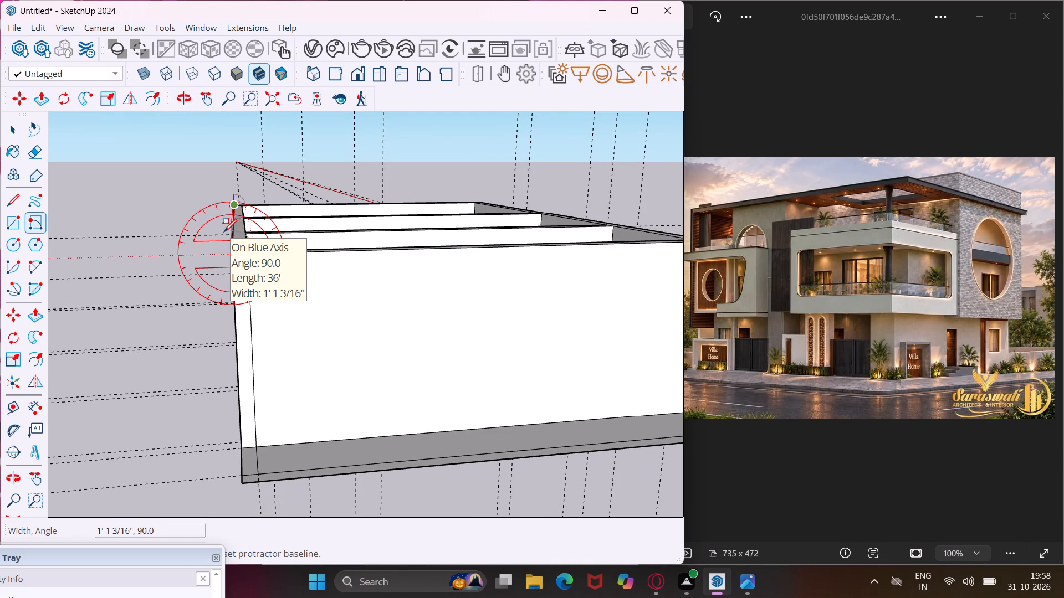
pyautogui.write('6"')
pyautogui.press('Return')
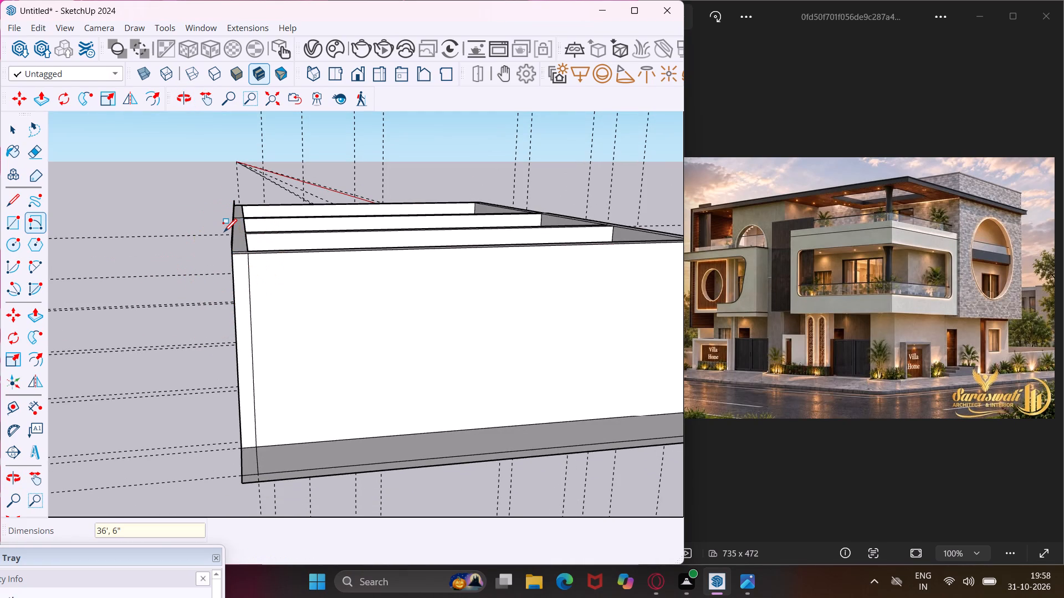
pyautogui.press('Escape')
pyautogui.press('space')
# Extrude the 6" high vertical face 26' across the wall tops to the front wall as a roof slab.
pyautogui.moveTo(233, 230); pyautogui.dragTo(183, 244, button='middle')
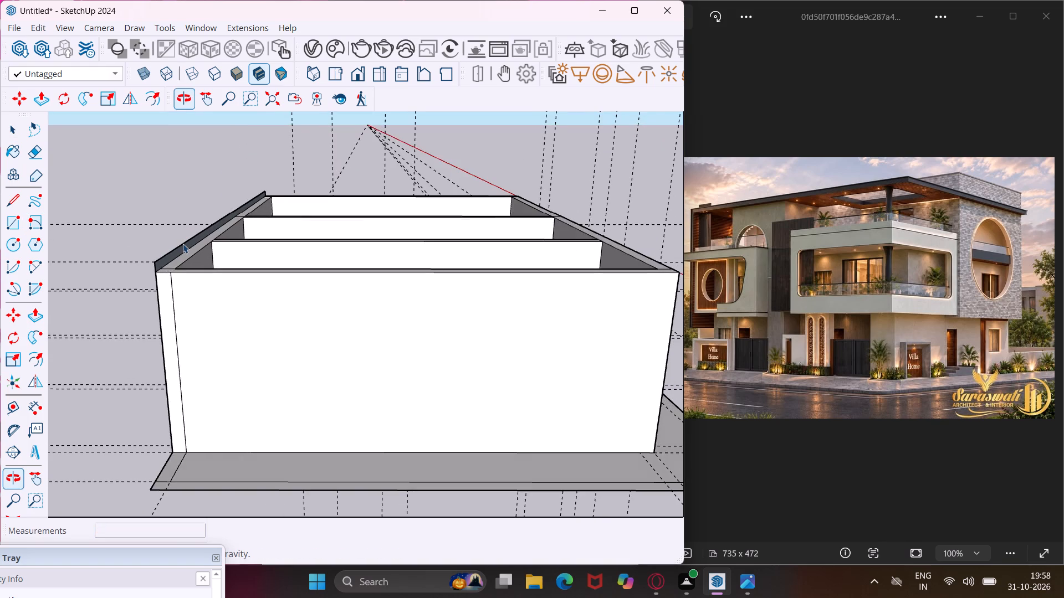
pyautogui.scroll(8, 161, 270)
pyautogui.click(160, 265)
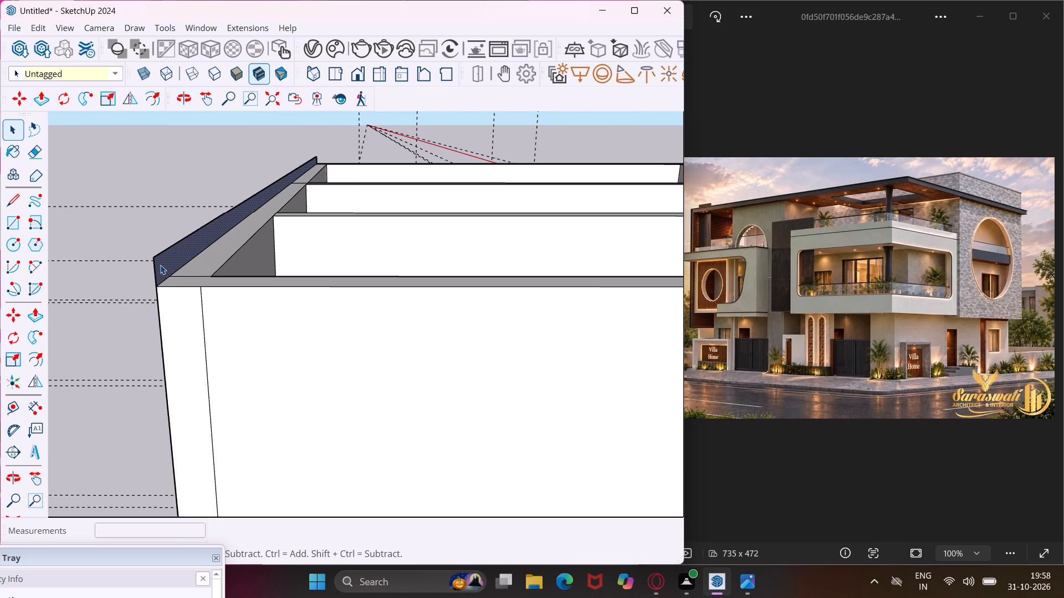
pyautogui.press('p')
pyautogui.click(160, 265)
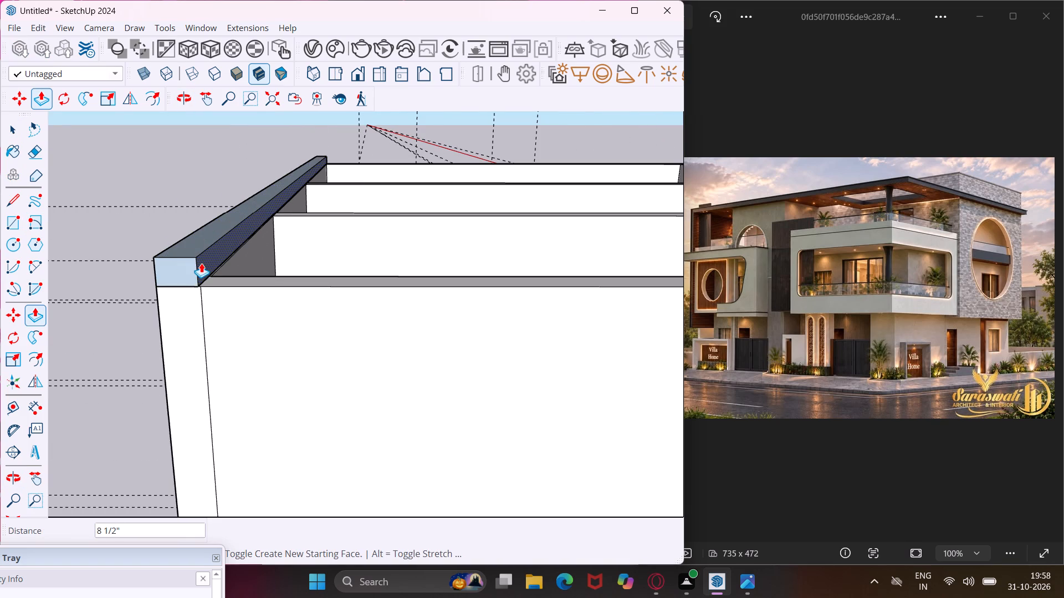
pyautogui.scroll(-3, 201, 263)
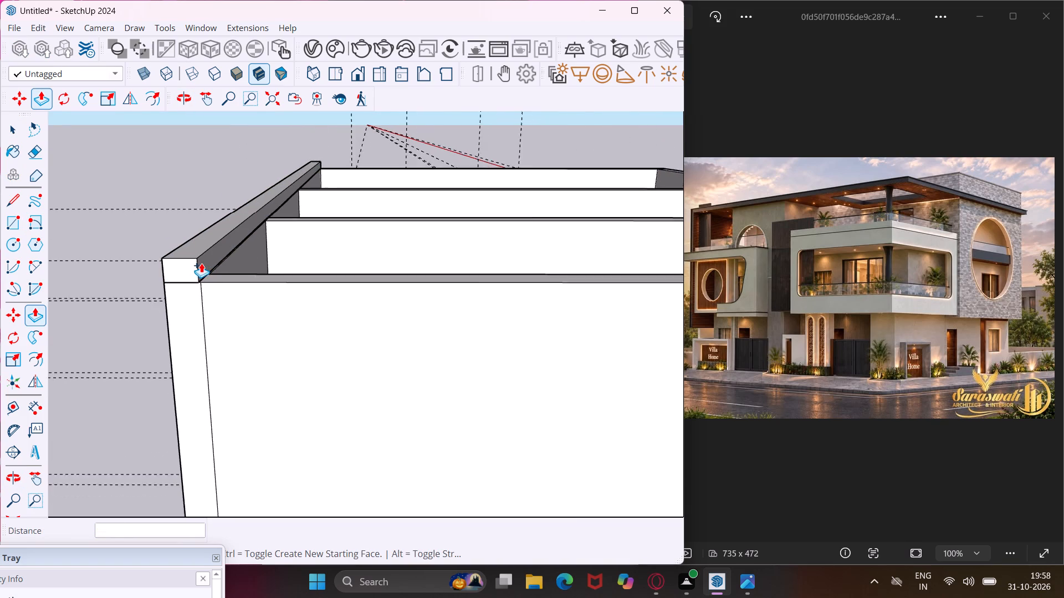
pyautogui.scroll(-15, 201, 263)
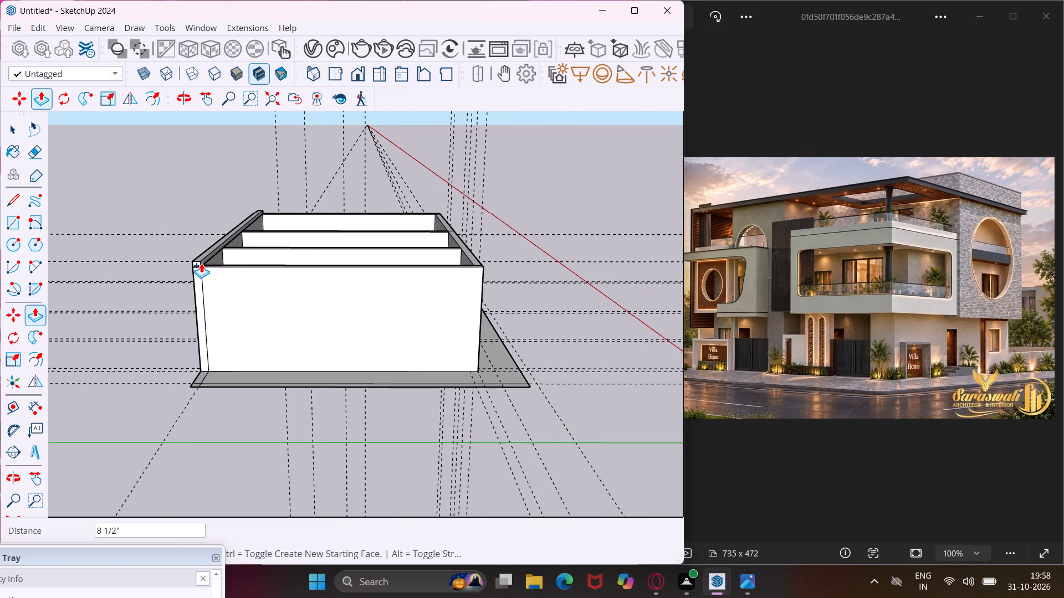
pyautogui.click(476, 343)
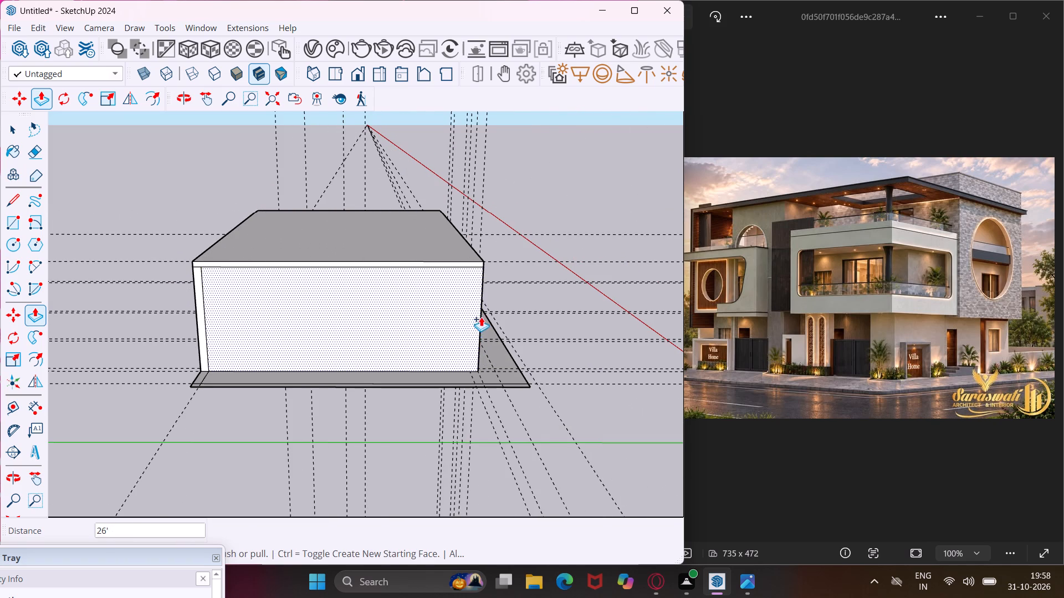
# Extrude the roof slab's edge above the blank side wall outward 3' as an overhang.
pyautogui.moveTo(480, 316); pyautogui.dragTo(288, 370, button='middle')
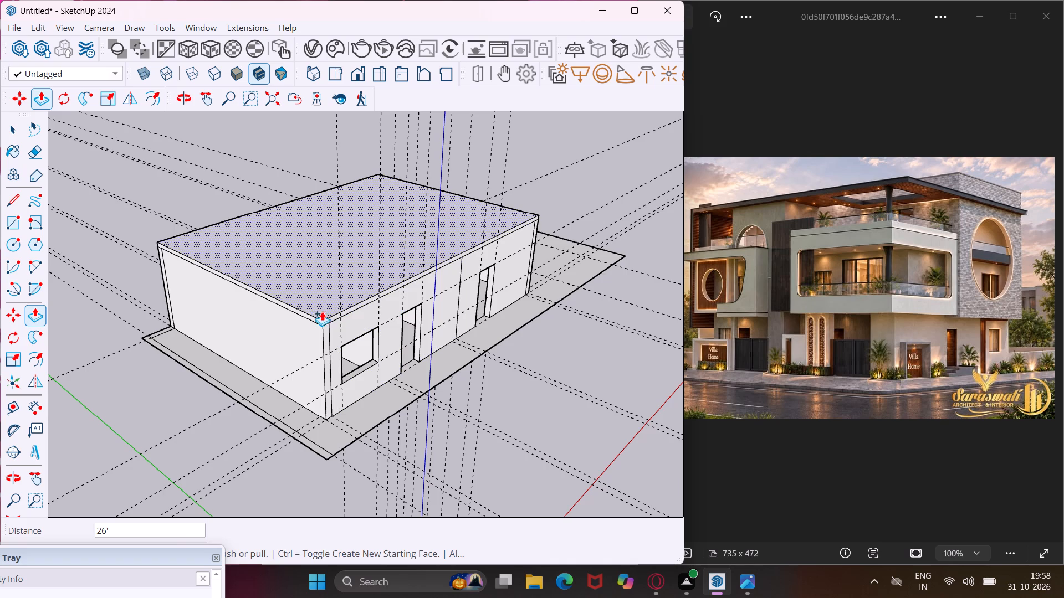
pyautogui.scroll(6, 315, 317)
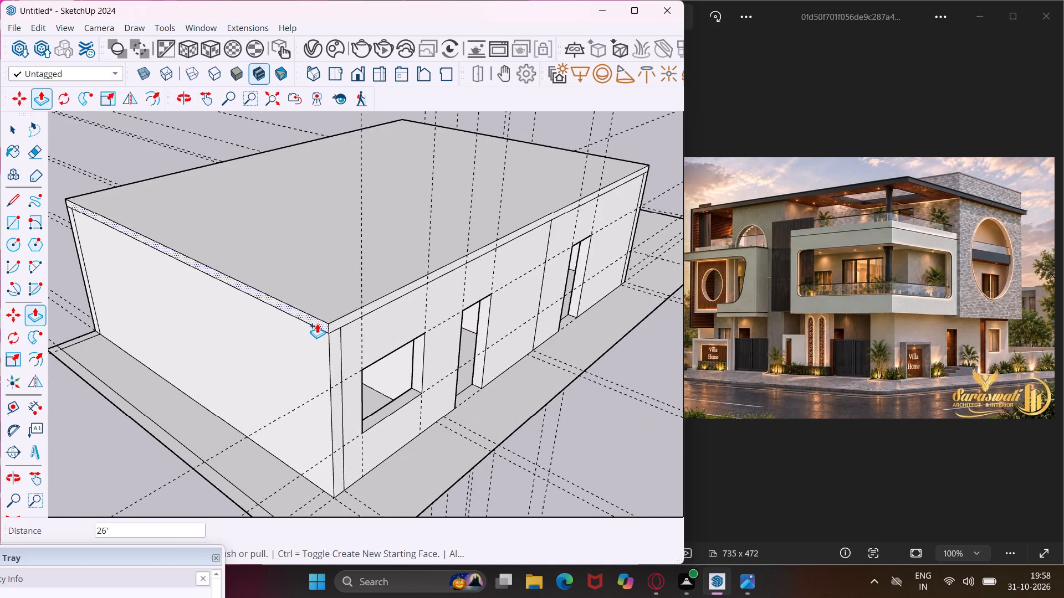
pyautogui.click(318, 324)
pyautogui.scroll(-3, 294, 339)
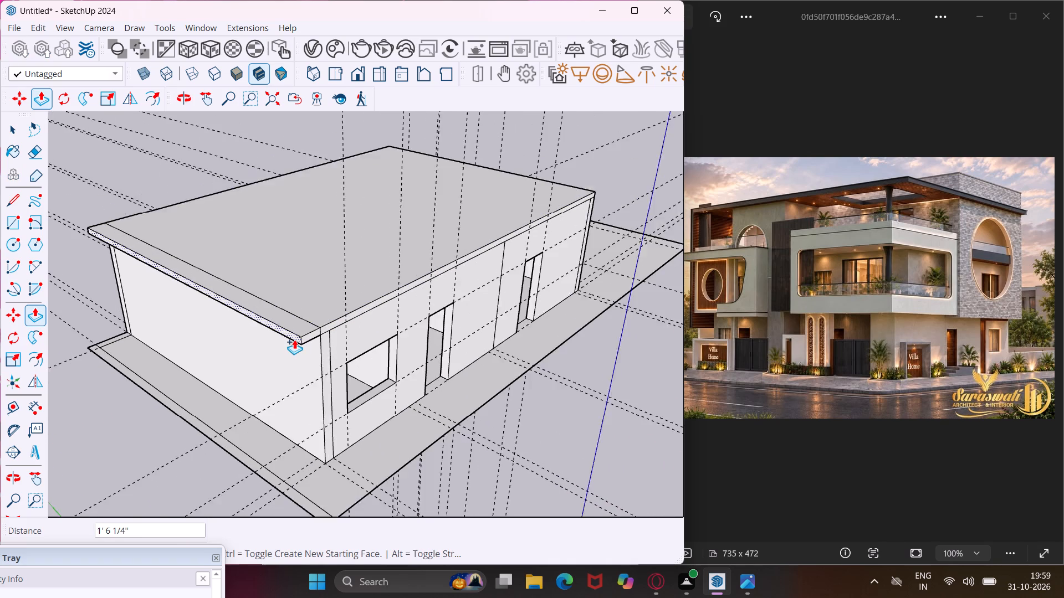
pyautogui.scroll(-1, 294, 339)
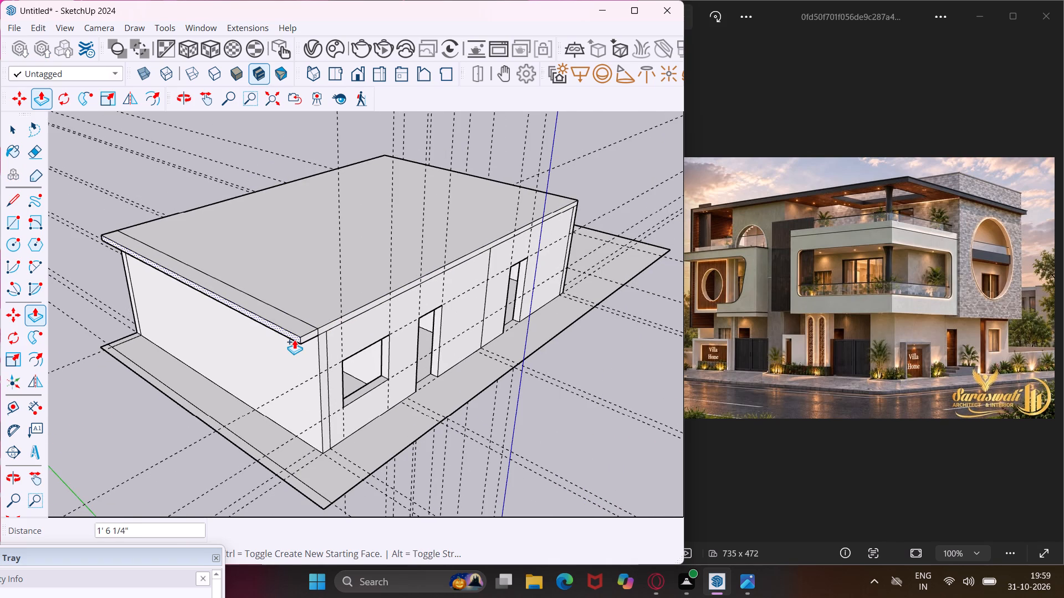
pyautogui.click(310, 486)
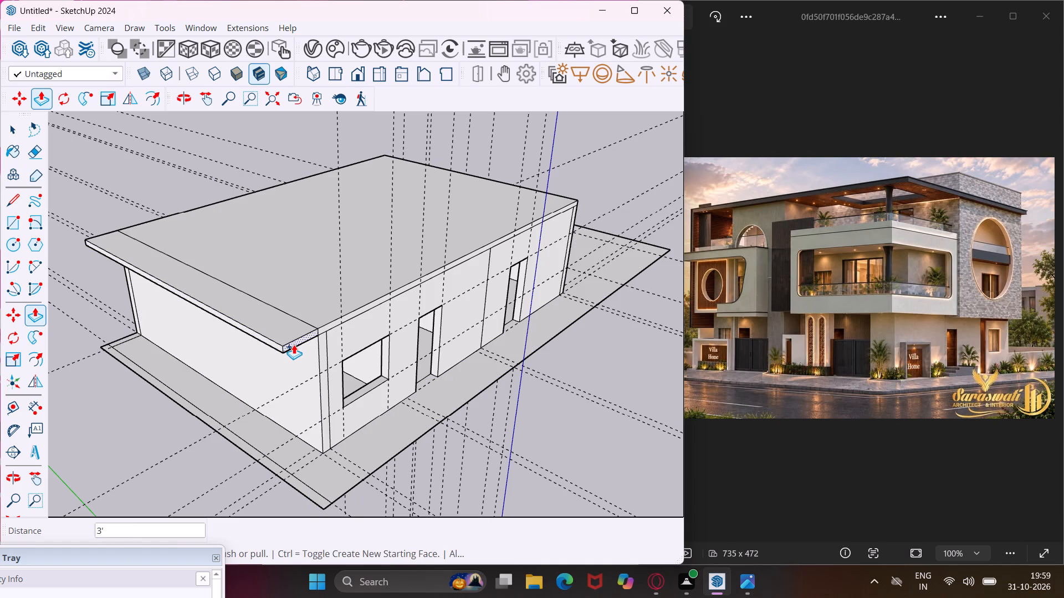
pyautogui.press('Escape')
pyautogui.press('space')
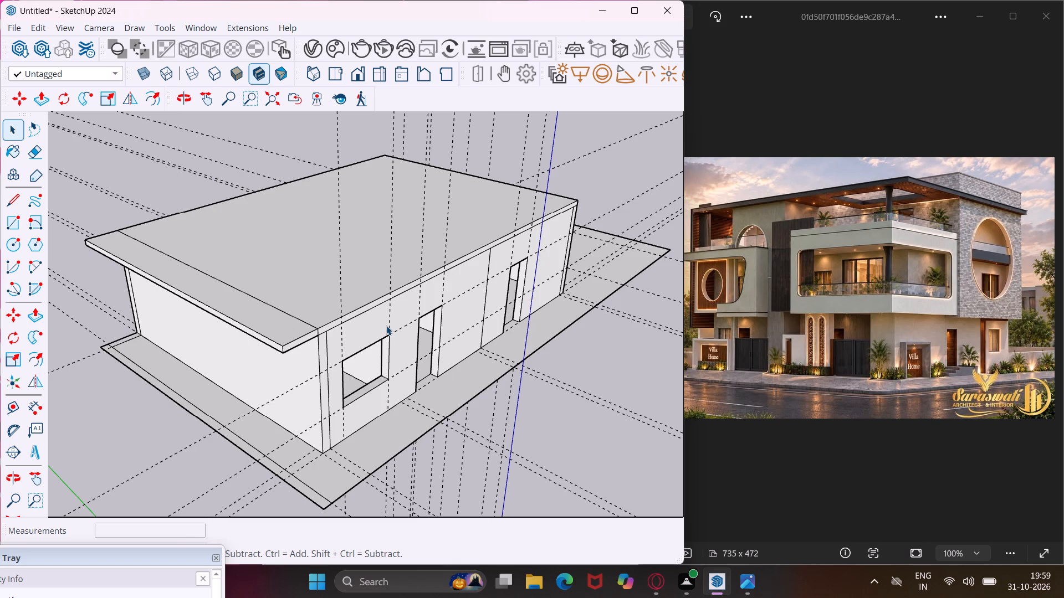
# Draw two 6" vertical lines across the slab's front edge, at the guides for the window's door-side jamb and the adjacent door's far jamb.
pyautogui.click(12, 201)
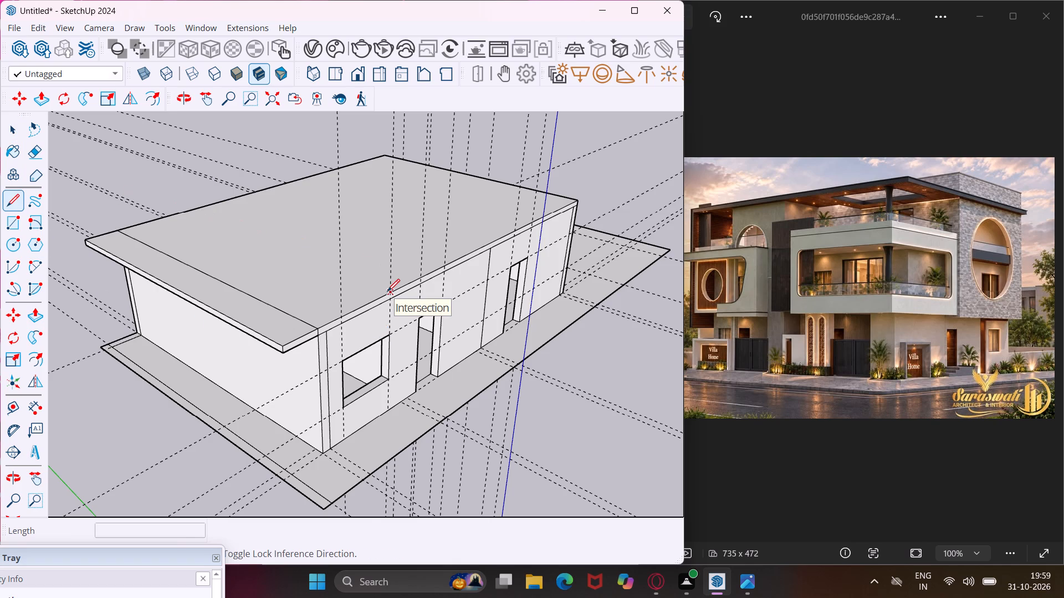
pyautogui.scroll(2, 387, 292)
pyautogui.moveTo(388, 296); pyautogui.dragTo(346, 295, button='middle')
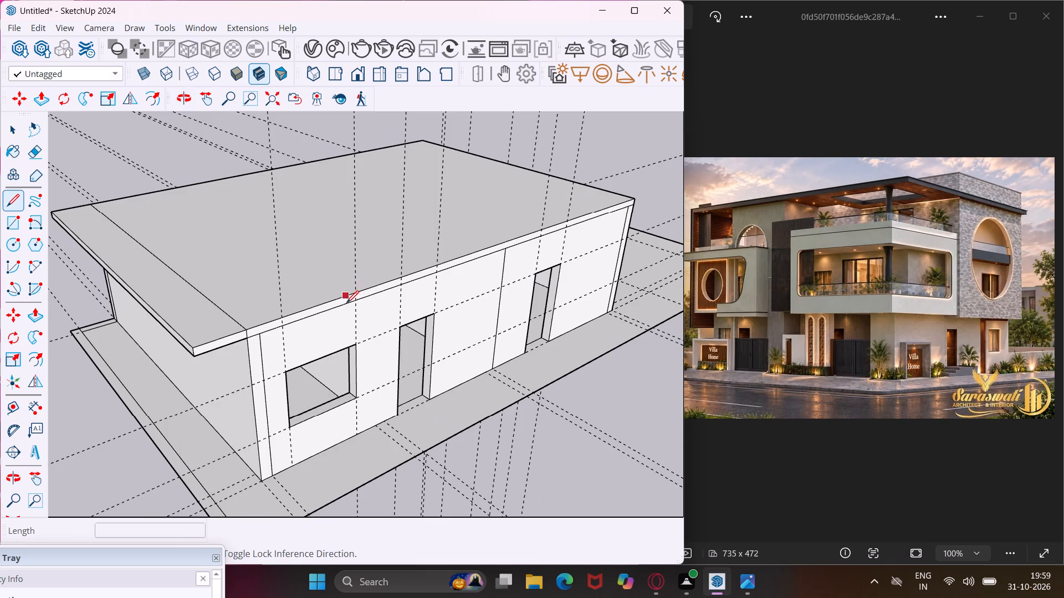
pyautogui.scroll(7, 346, 306)
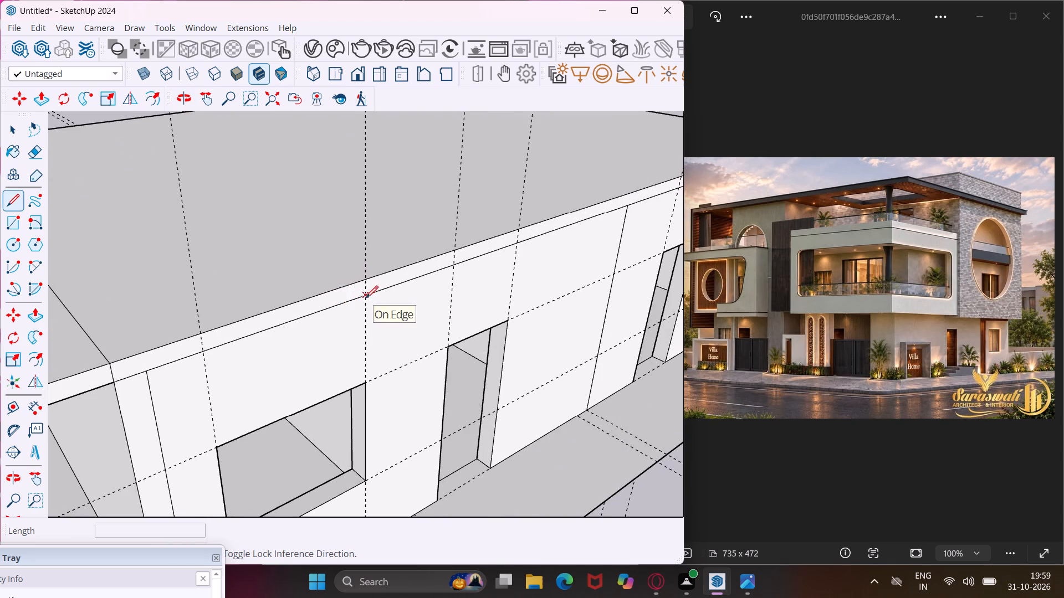
pyautogui.click(366, 297)
pyautogui.click(366, 282)
pyautogui.scroll(-1, 317, 308)
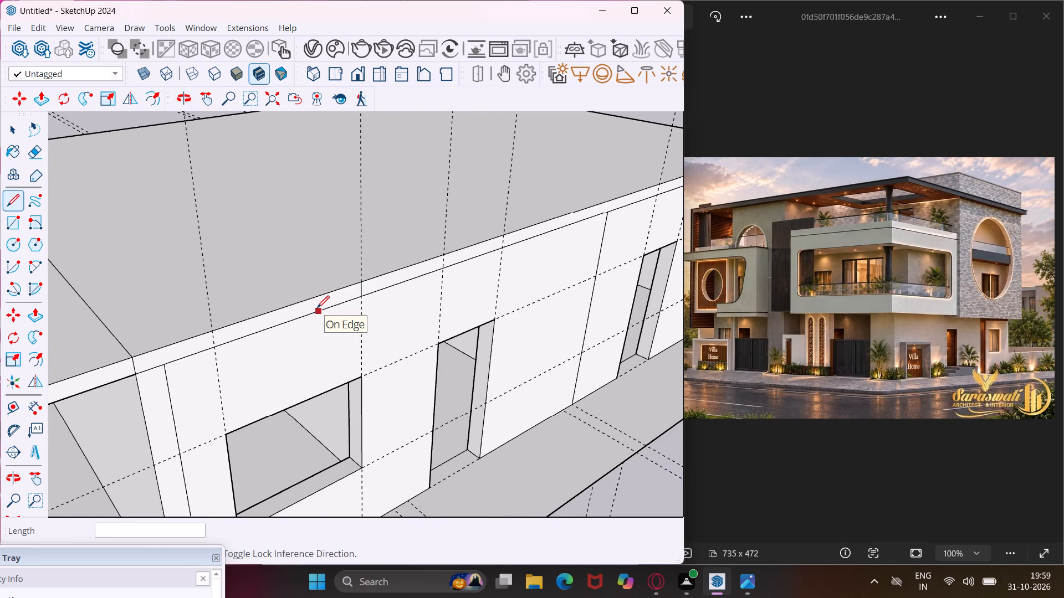
pyautogui.click(501, 248)
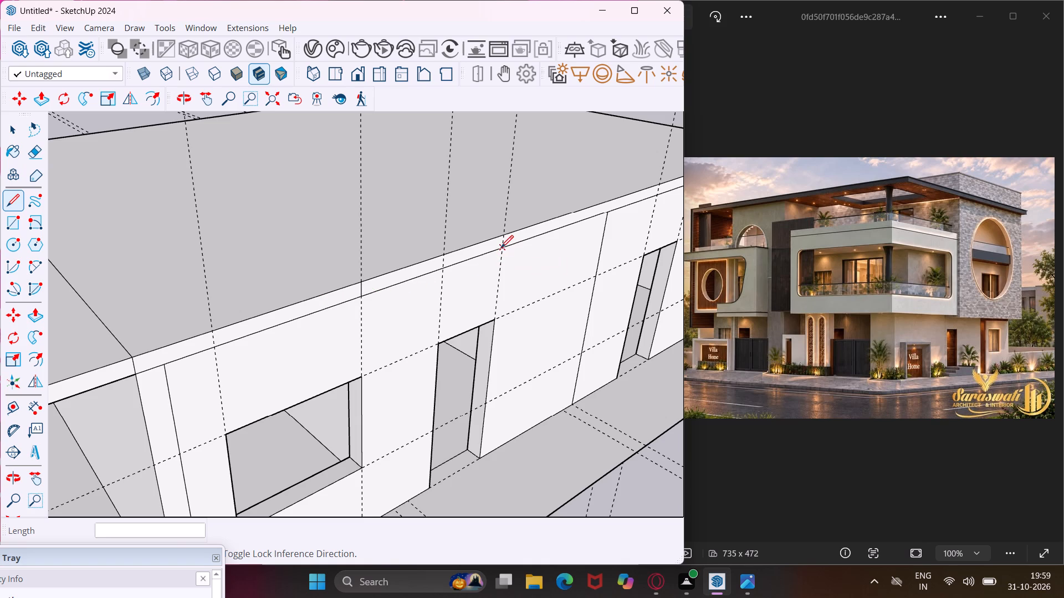
pyautogui.click(500, 237)
pyautogui.press('Escape')
pyautogui.press('space')
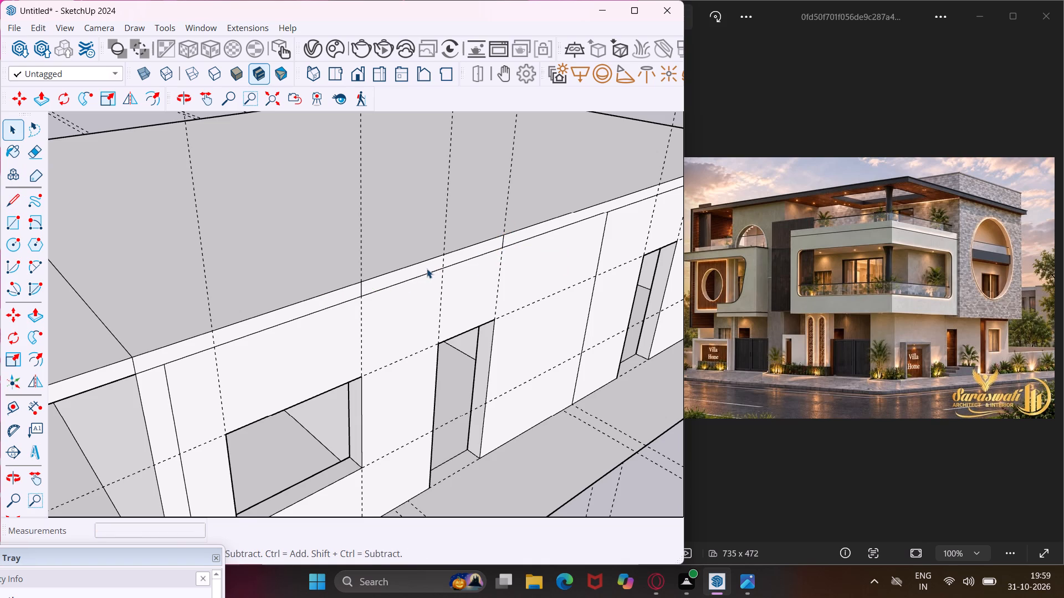
# Extrude the slab-edge segment between the two lines outward 3' as a canopy over the door beside the window.
pyautogui.click(427, 269)
pyautogui.press('p')
pyautogui.click(427, 269)
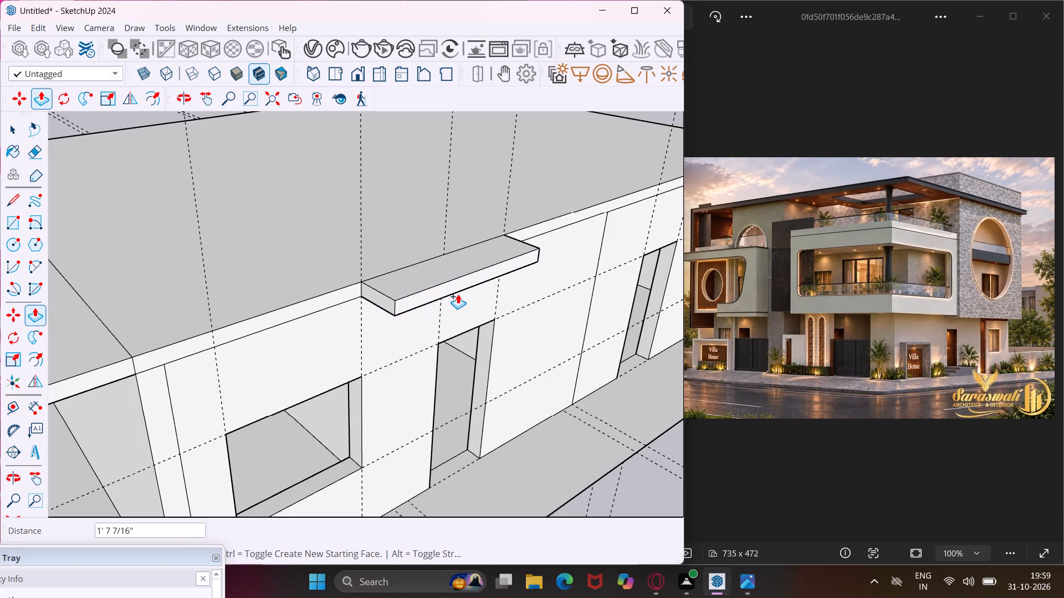
pyautogui.write("3'")
pyautogui.press('Return')
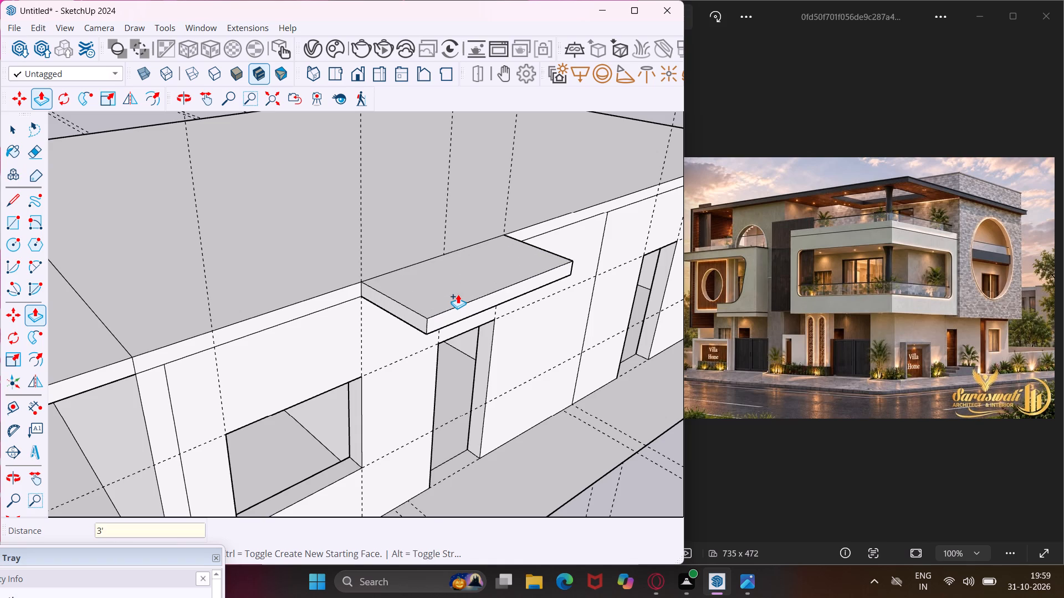
pyautogui.scroll(-4, 369, 311)
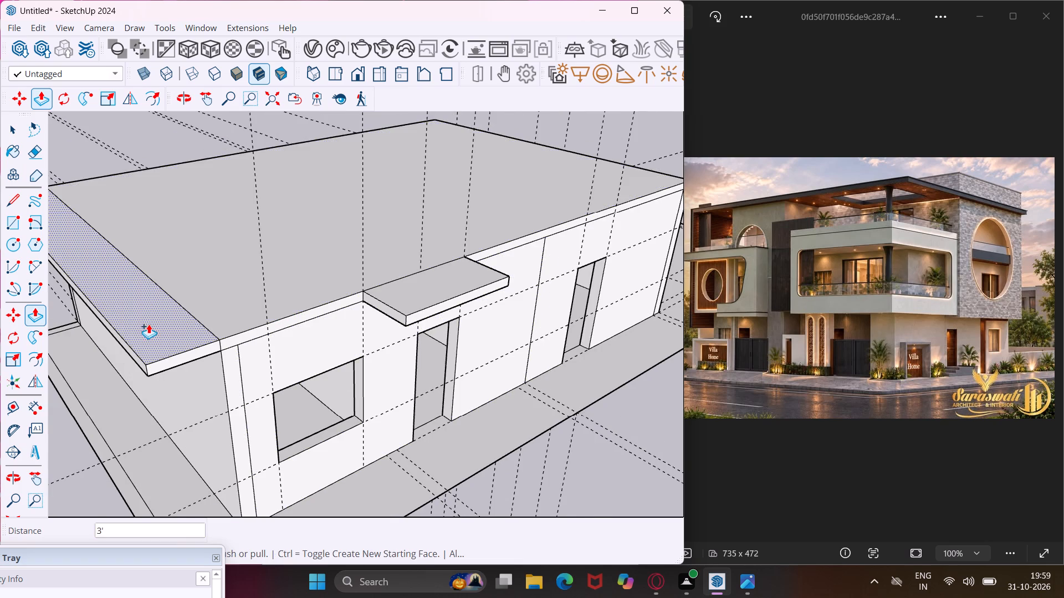
pyautogui.scroll(-2, 142, 324)
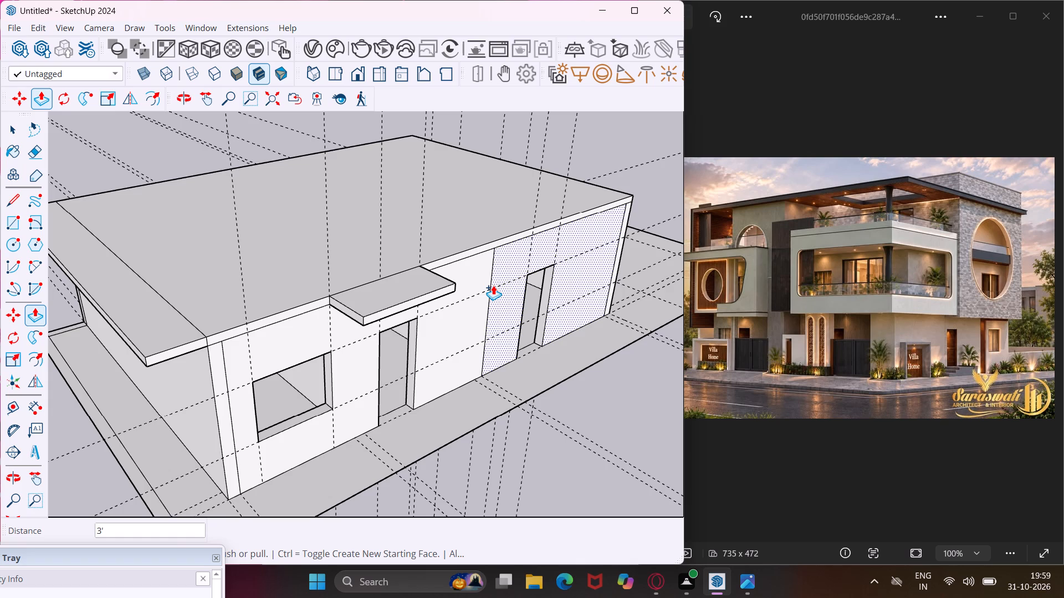
pyautogui.moveTo(592, 239); pyautogui.dragTo(537, 249, button='middle')
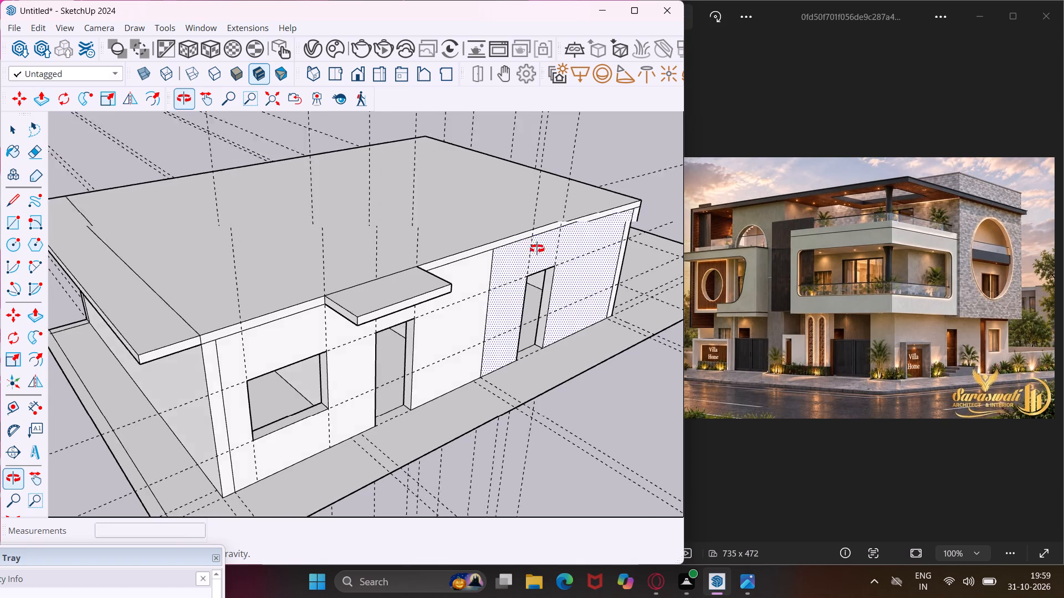
pyautogui.moveTo(537, 249); pyautogui.dragTo(380, 251, button='middle')
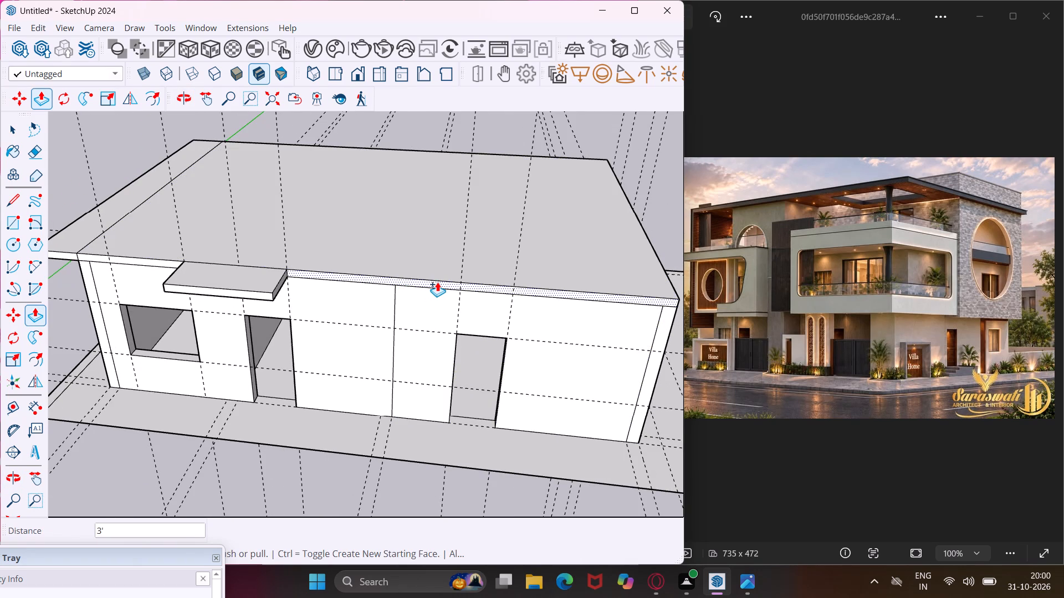
pyautogui.press('Escape')
pyautogui.press('space')
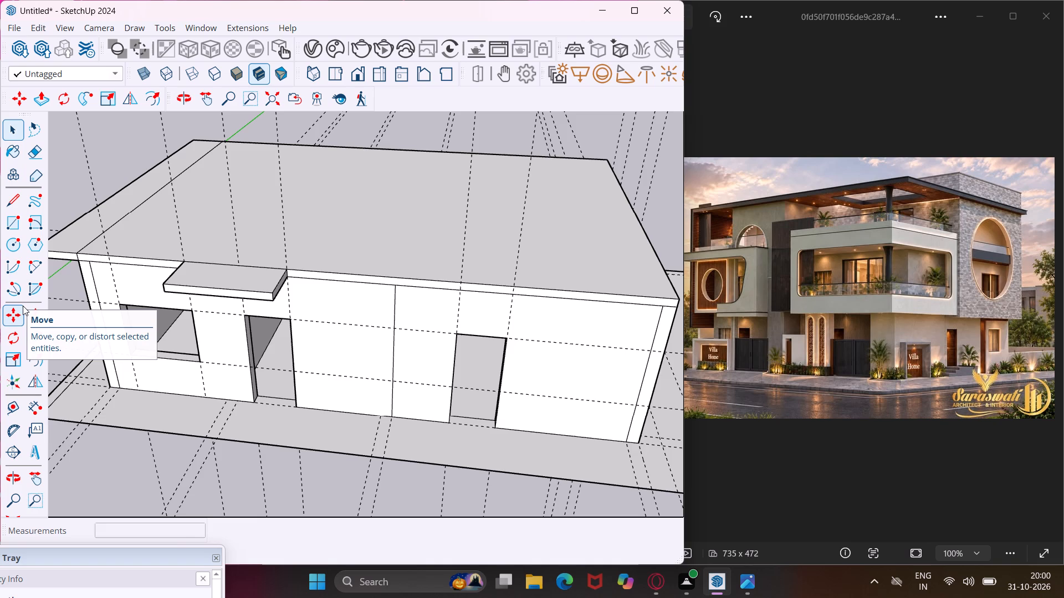
# Draw a 6" vertical line across the slab's front edge, continuing the wall's vertical seam between the two doors.
pyautogui.click(6, 210)
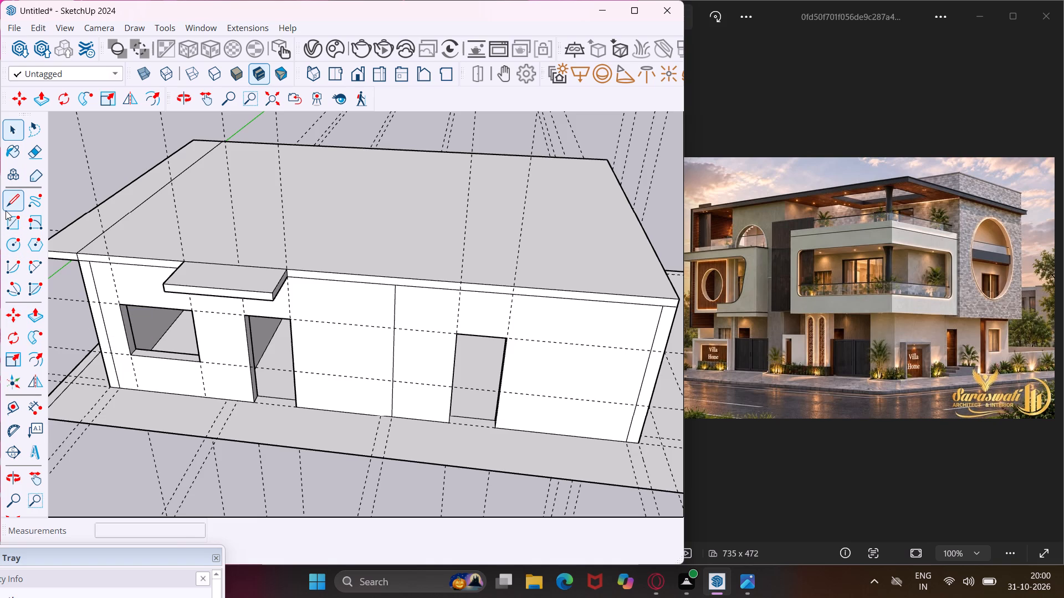
pyautogui.click(398, 286)
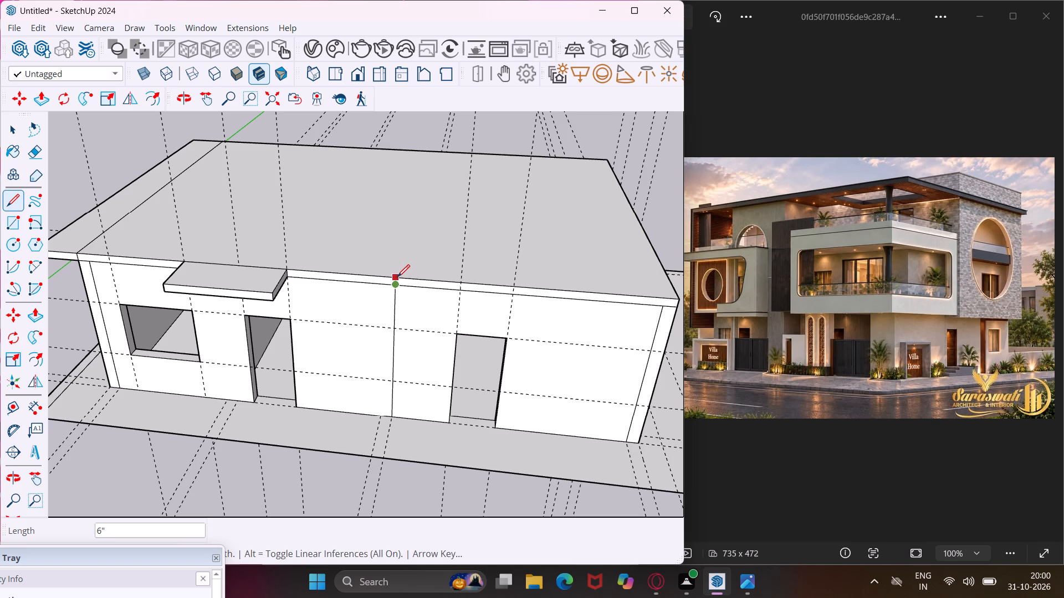
pyautogui.click(397, 277)
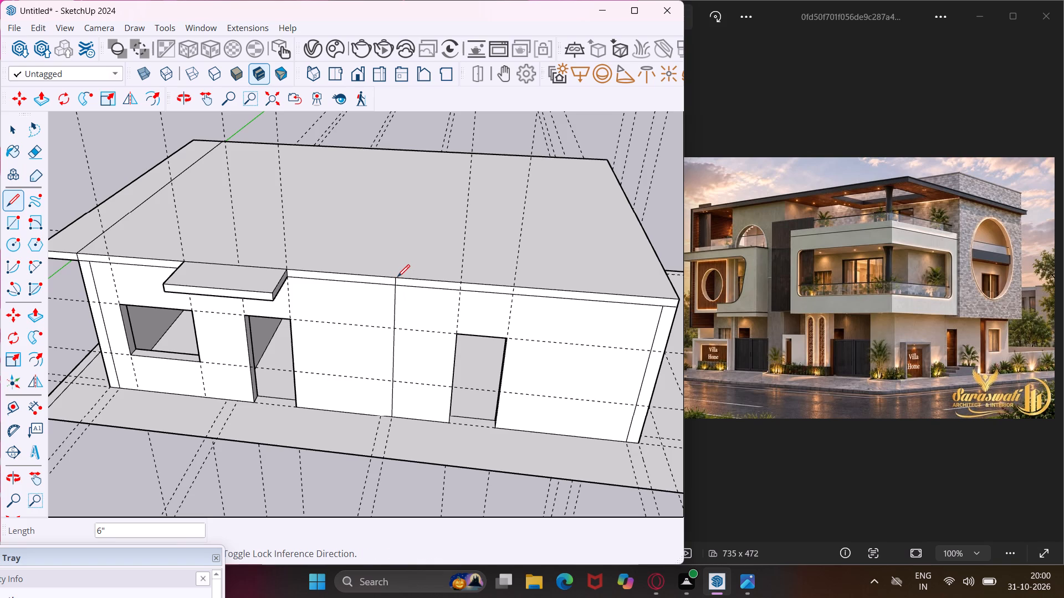
pyautogui.press('Escape')
pyautogui.press('space')
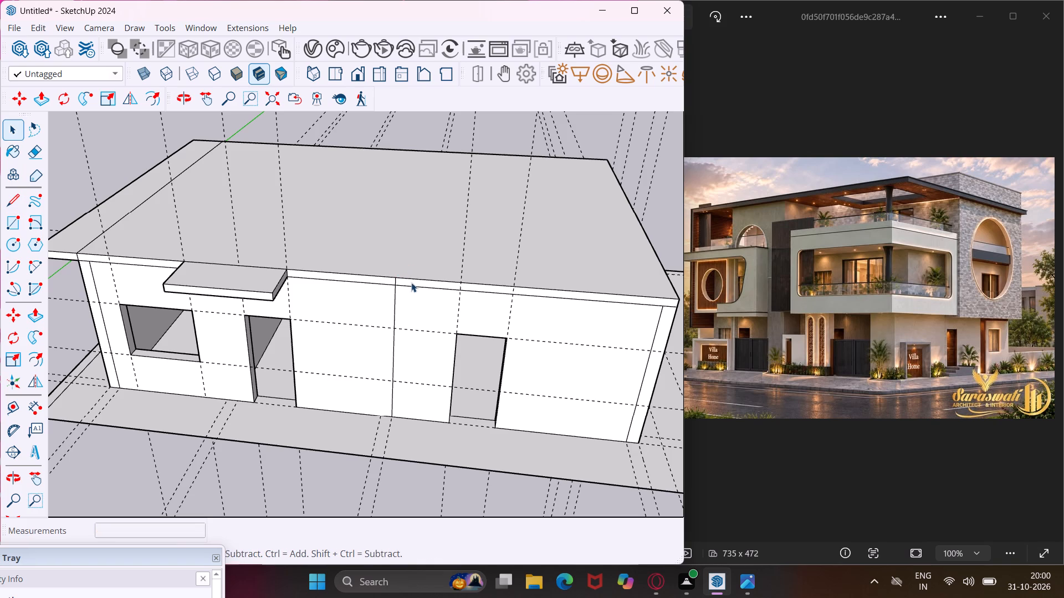
# Extrude the slab's front edge from the seam to the far corner outward 3', flush with the door canopy.
pyautogui.scroll(7, 412, 283)
pyautogui.click(414, 286)
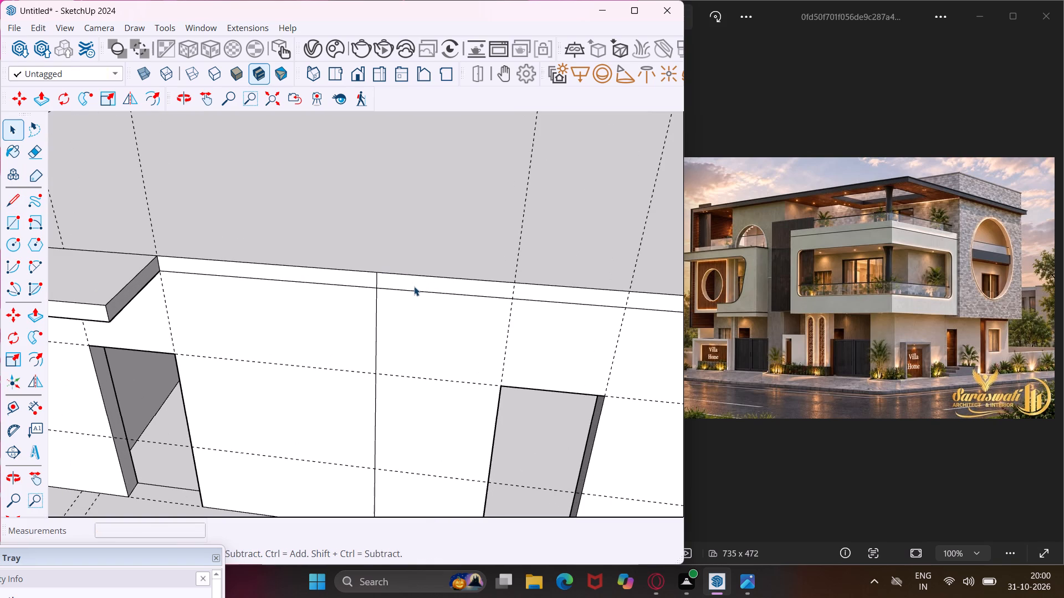
pyautogui.press('p')
pyautogui.click(414, 286)
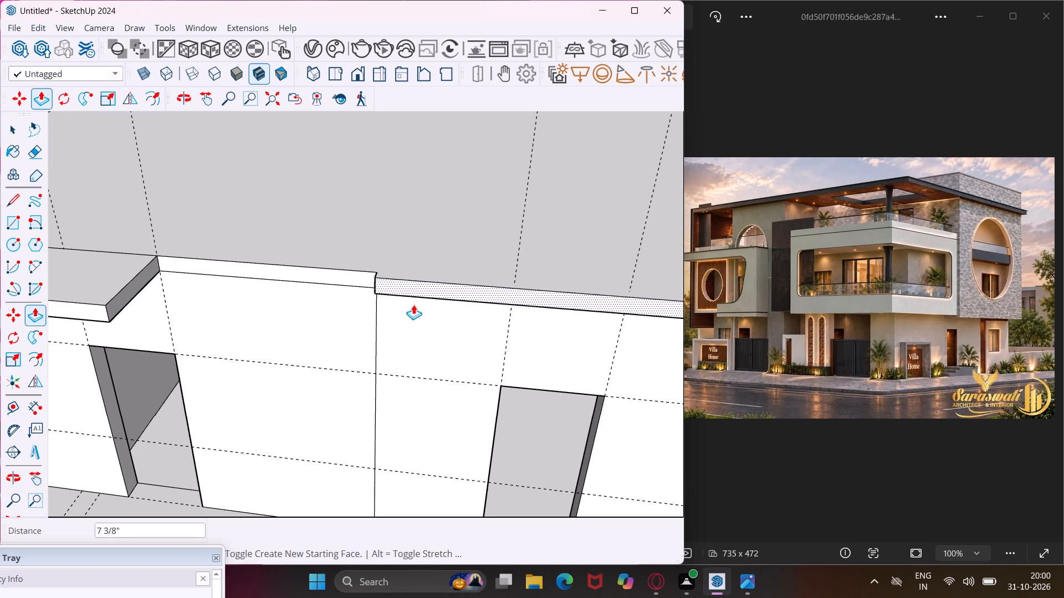
pyautogui.click(106, 318)
# Extend the front overhang's corner end and the slab edge above the side wall with openings outward 3'.
pyautogui.scroll(-10, 84, 297)
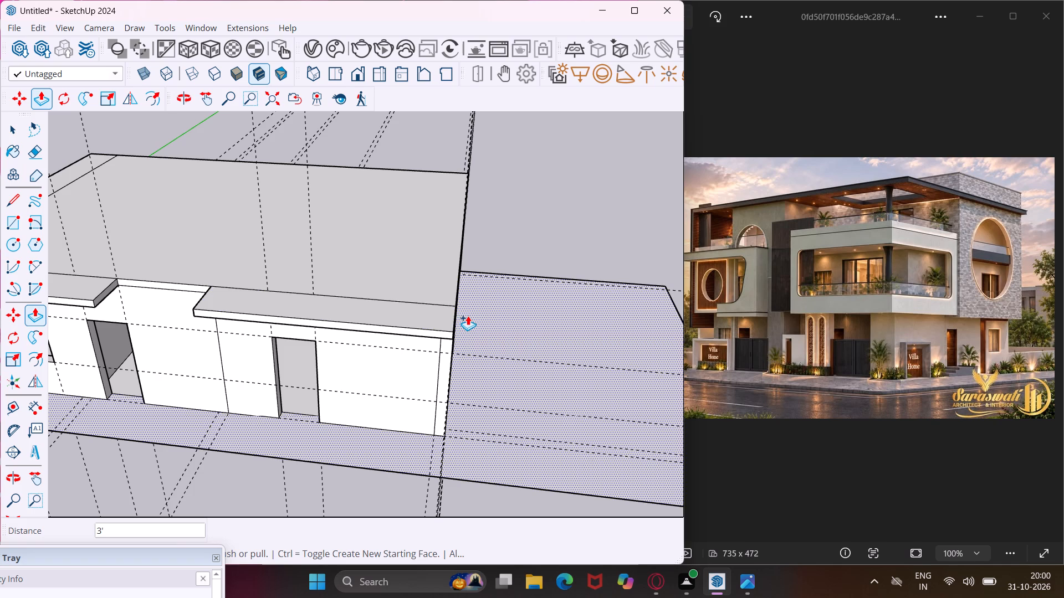
pyautogui.moveTo(468, 316); pyautogui.dragTo(389, 298, button='middle')
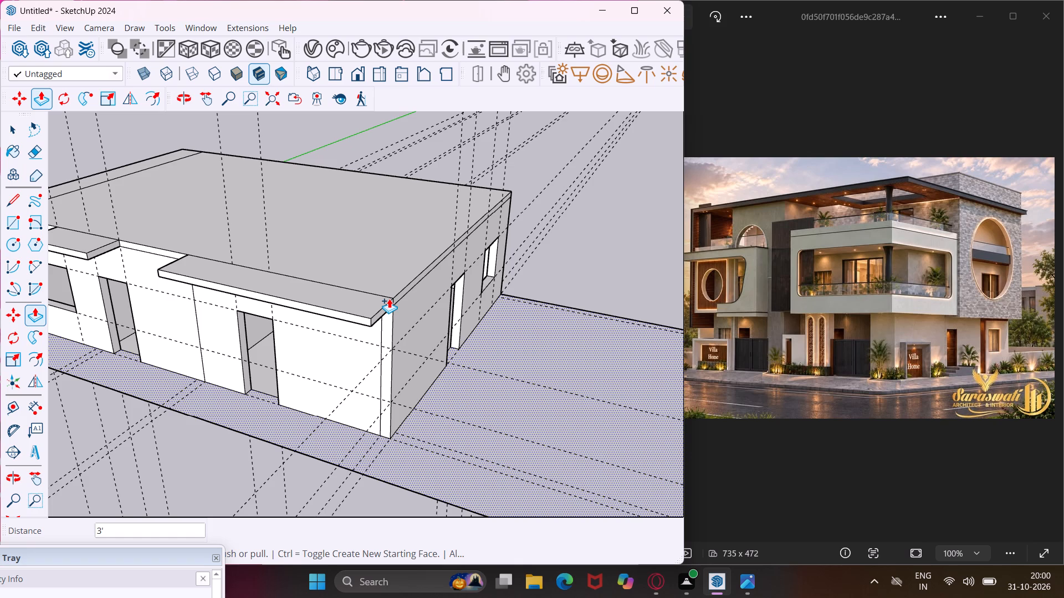
pyautogui.scroll(9, 380, 316)
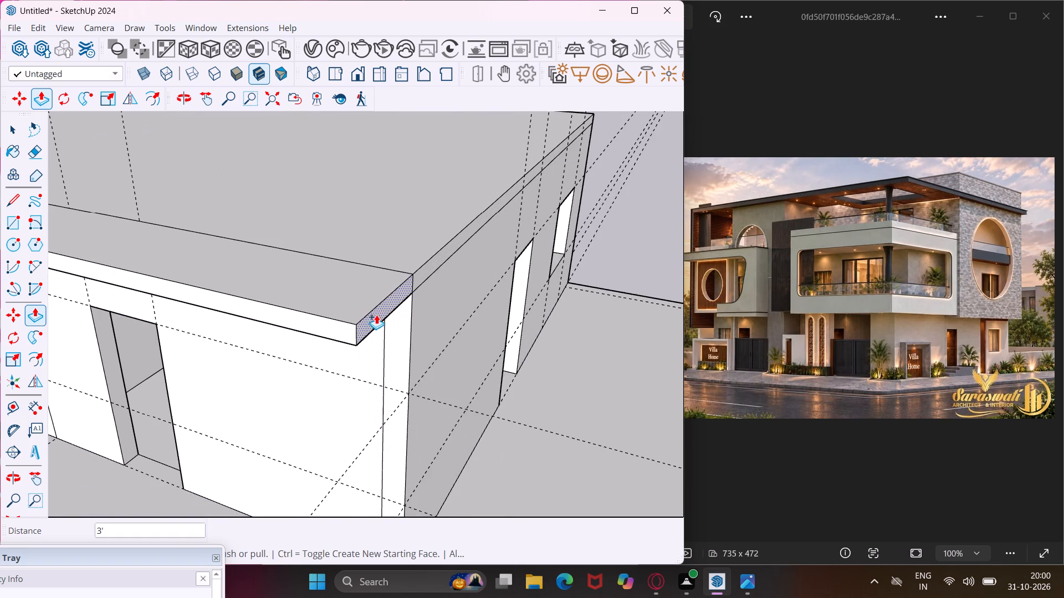
pyautogui.doubleClick(375, 315)
pyautogui.doubleClick(434, 260)
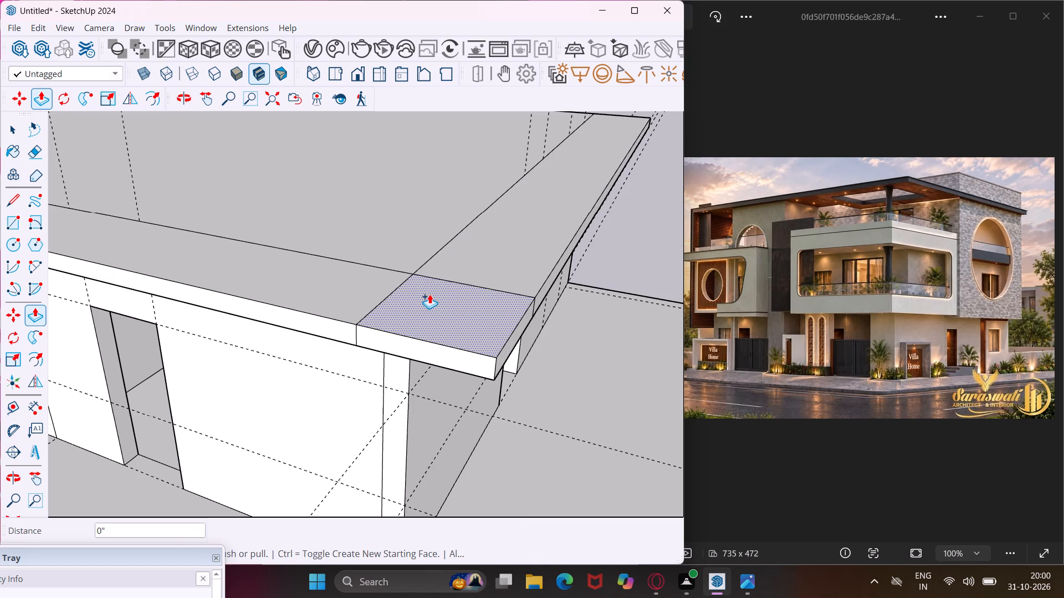
pyautogui.scroll(-8, 429, 294)
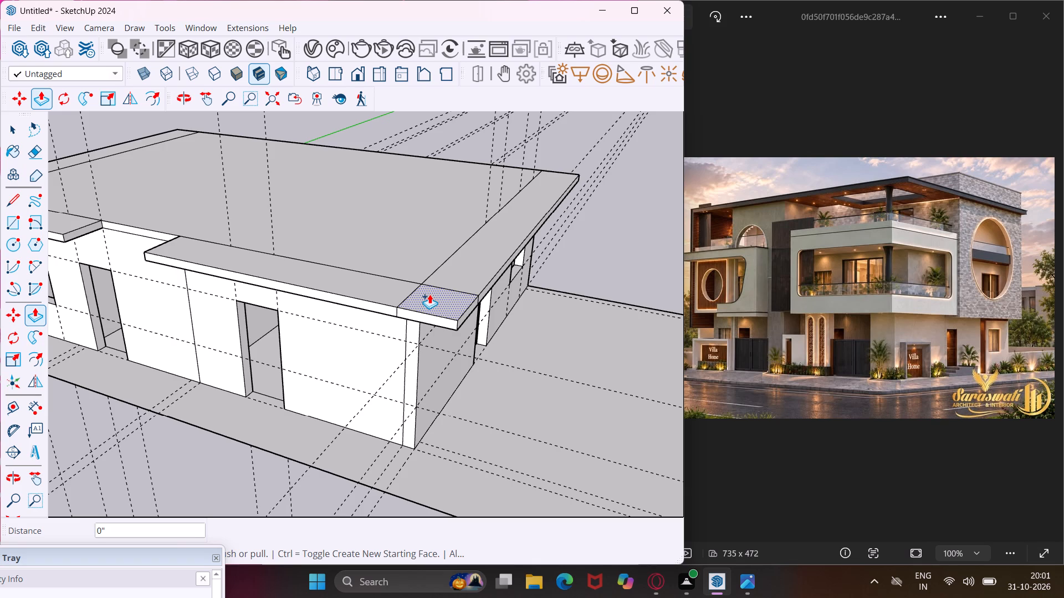
pyautogui.press('Escape')
pyautogui.press('space')
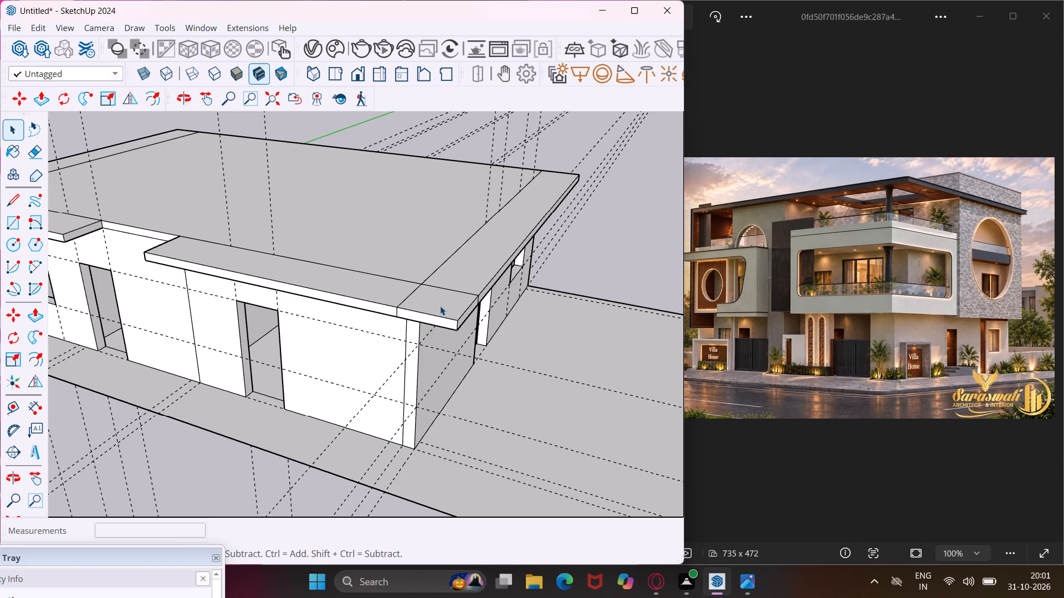
pyautogui.scroll(-1, 309, 303)
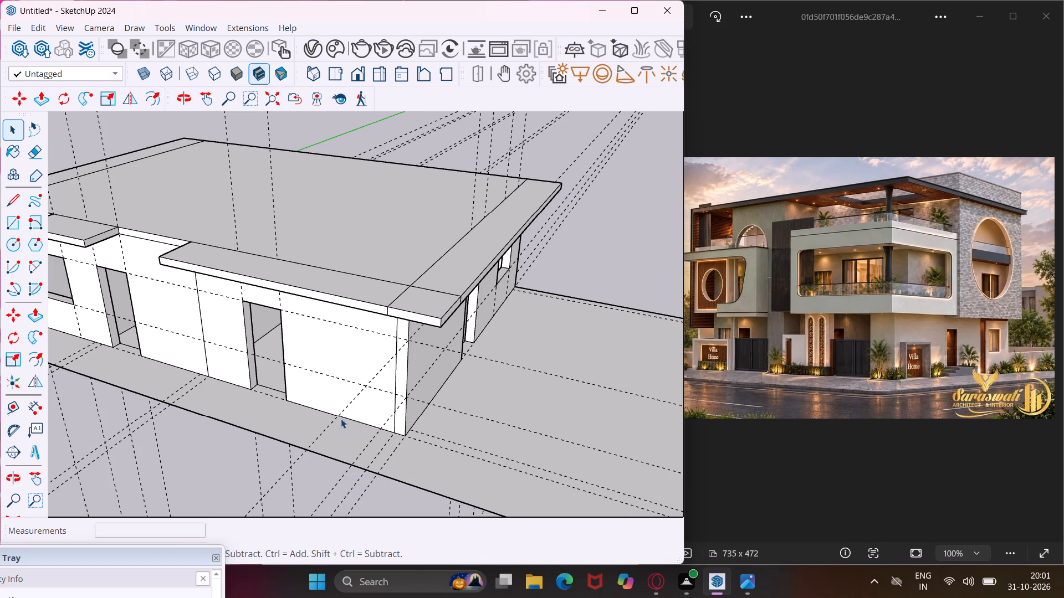
pyautogui.moveTo(342, 453); pyautogui.dragTo(342, 462, button='middle')
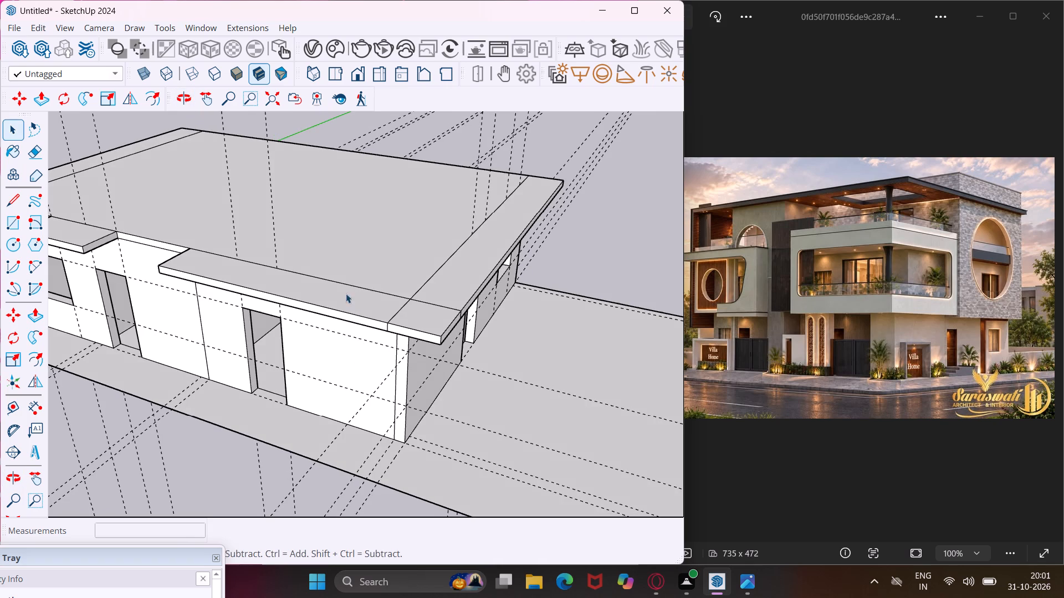
# Place guides on the slab top 9" inward from the front wall line and 9" inward from the side wall line.
pyautogui.moveTo(336, 264); pyautogui.dragTo(378, 431, button='middle')
pyautogui.scroll(-6, 390, 317)
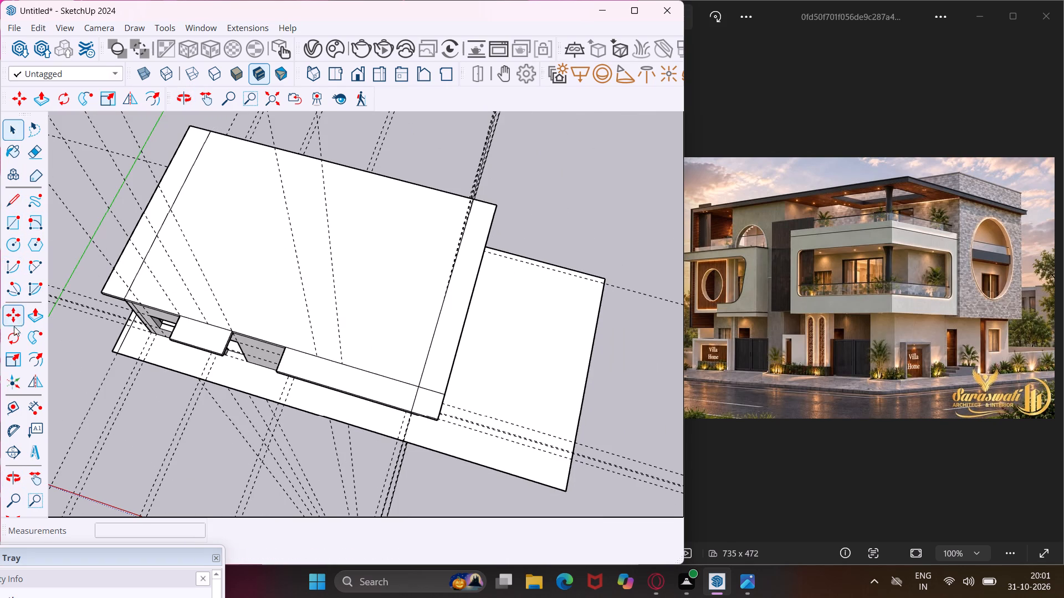
pyautogui.click(10, 414)
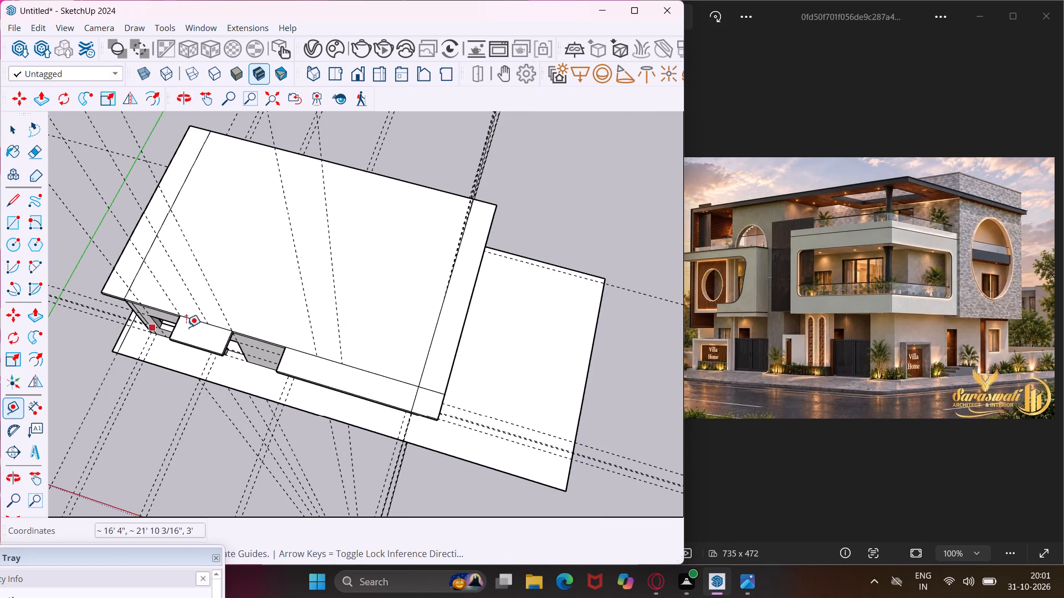
pyautogui.scroll(5, 405, 384)
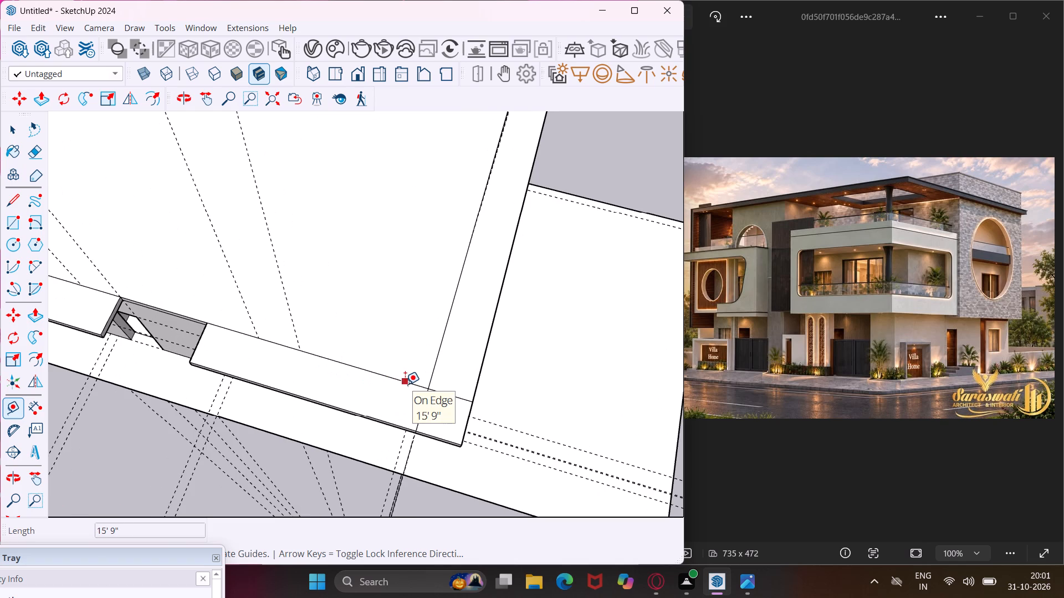
pyautogui.scroll(1, 405, 384)
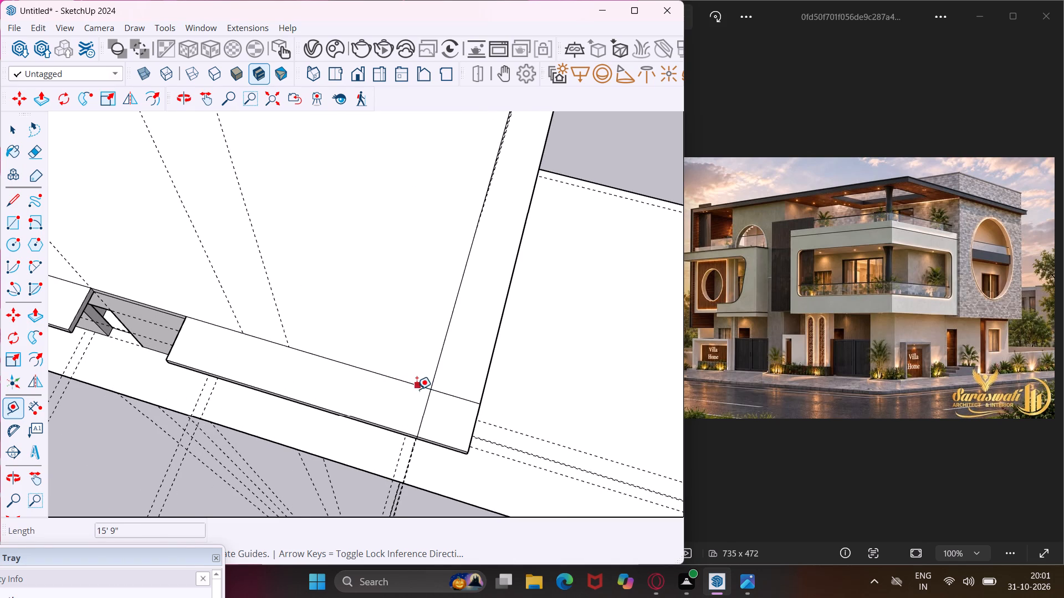
pyautogui.click(416, 388)
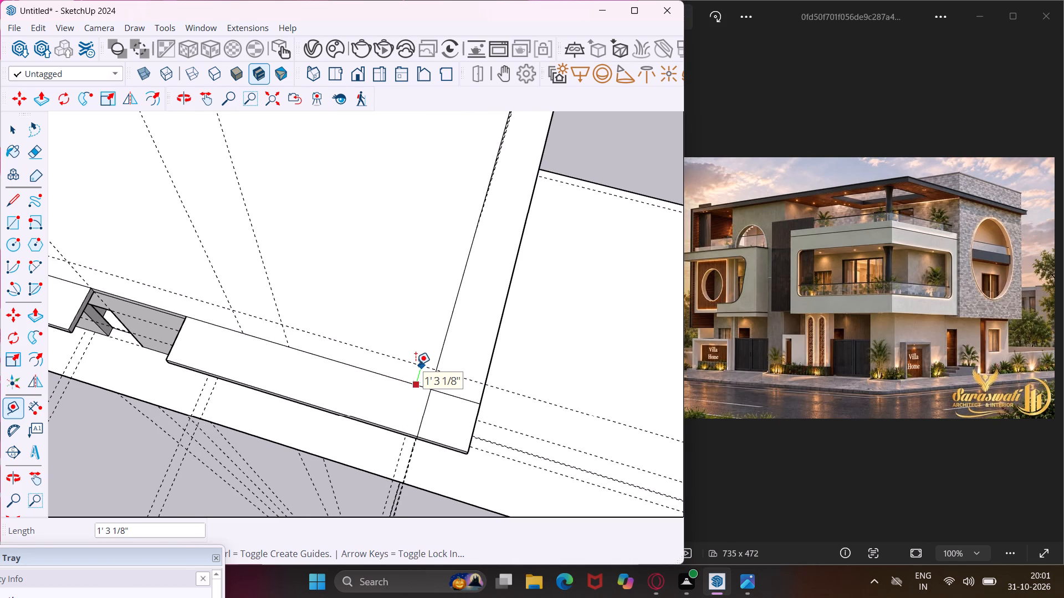
pyautogui.write('9"')
pyautogui.press('Return')
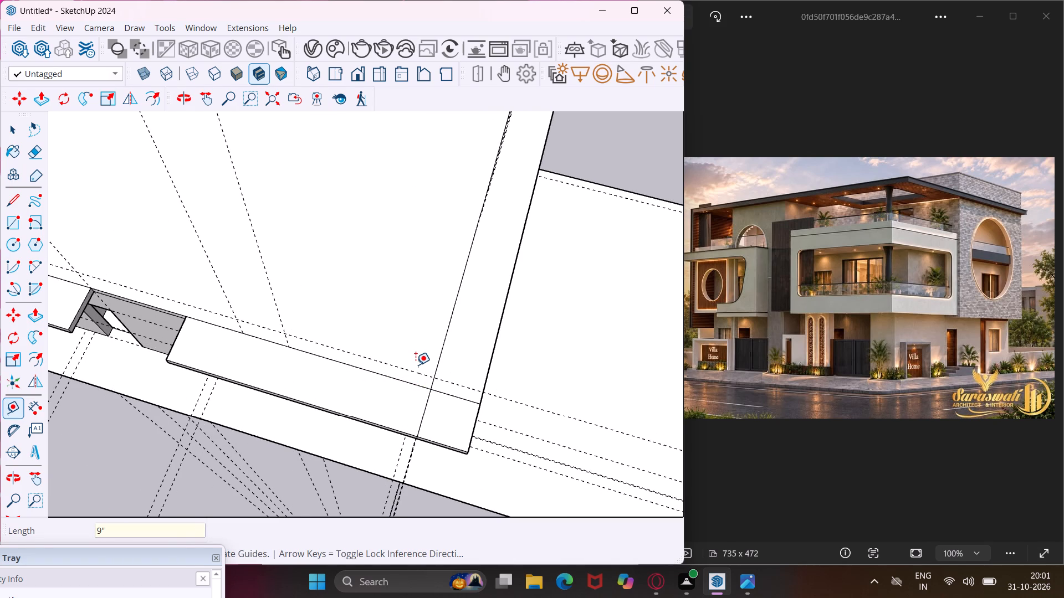
pyautogui.scroll(5, 416, 365)
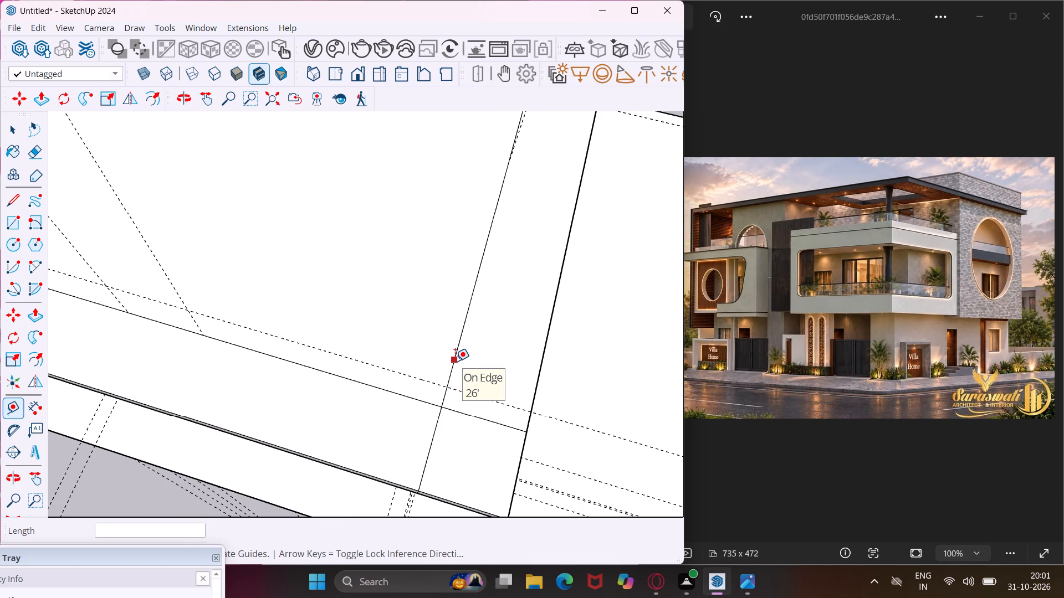
pyautogui.scroll(5, 464, 353)
pyautogui.click(454, 347)
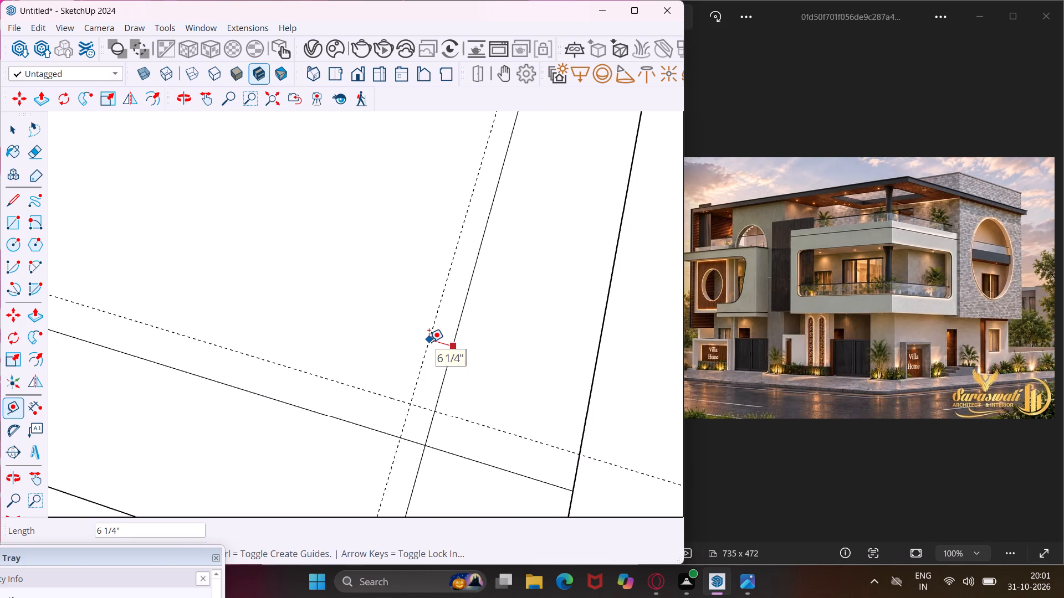
pyautogui.write('9"')
pyautogui.press('Return')
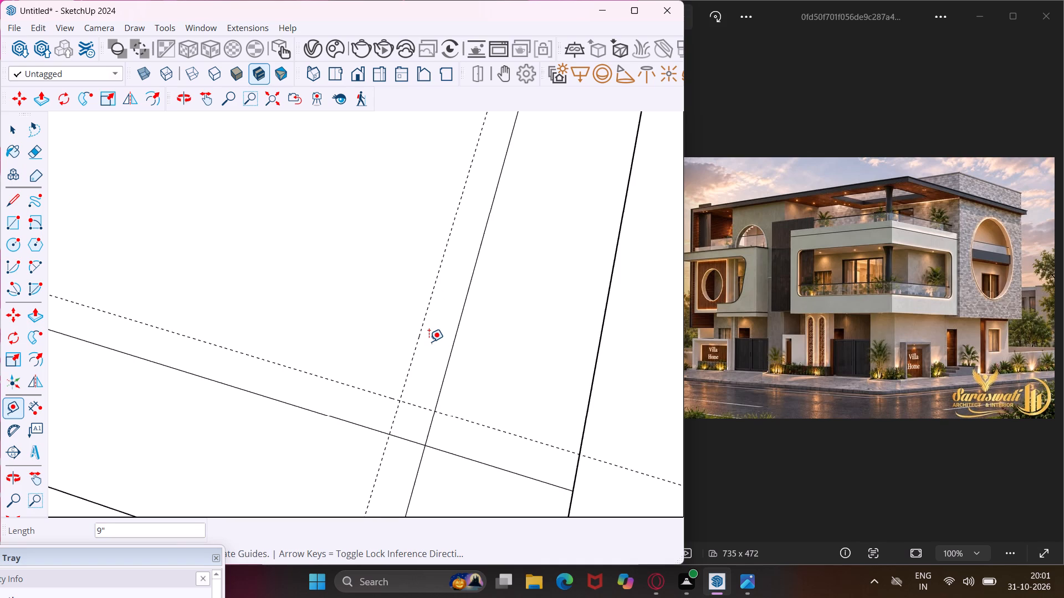
# Place a guide on the slab top 9" inward from its back edge.
pyautogui.scroll(-7, 429, 342)
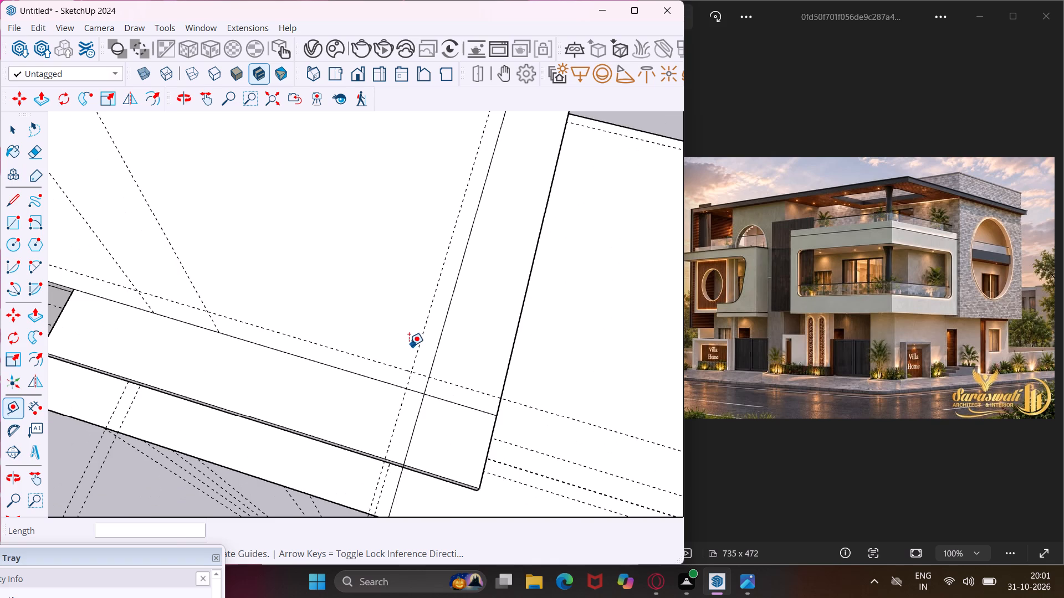
pyautogui.scroll(-5, 407, 344)
pyautogui.moveTo(407, 344); pyautogui.dragTo(405, 406, button='middle')
pyautogui.scroll(-5, 390, 344)
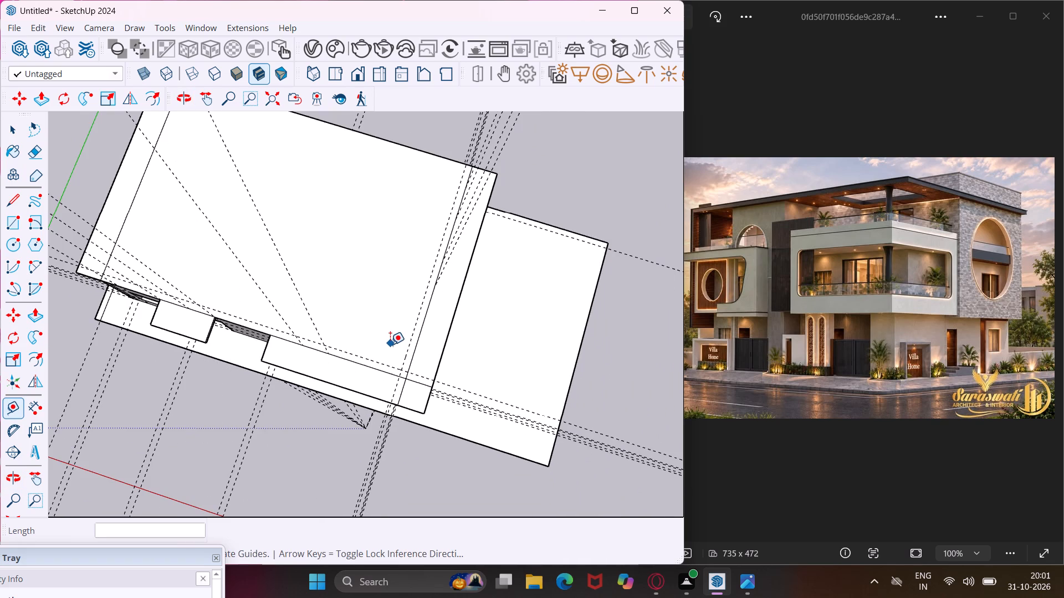
pyautogui.scroll(4, 422, 147)
pyautogui.click(424, 154)
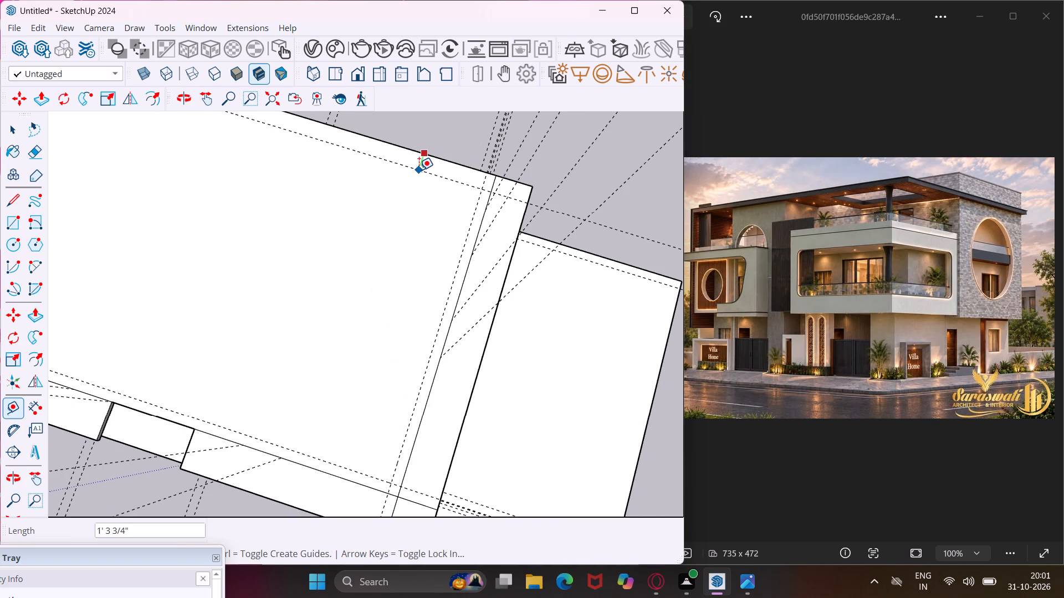
pyautogui.write('9"')
pyautogui.press('Return')
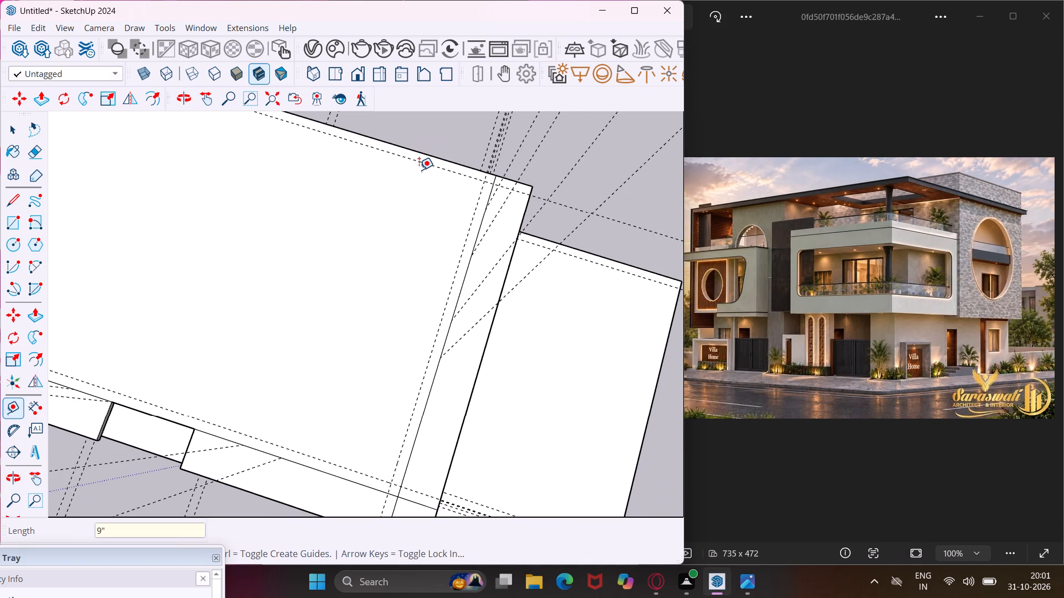
# Place a guide 9" inside the long front overhang's end edge, then a second guide 9" back from it along that edge's line.
pyautogui.scroll(-3, 419, 170)
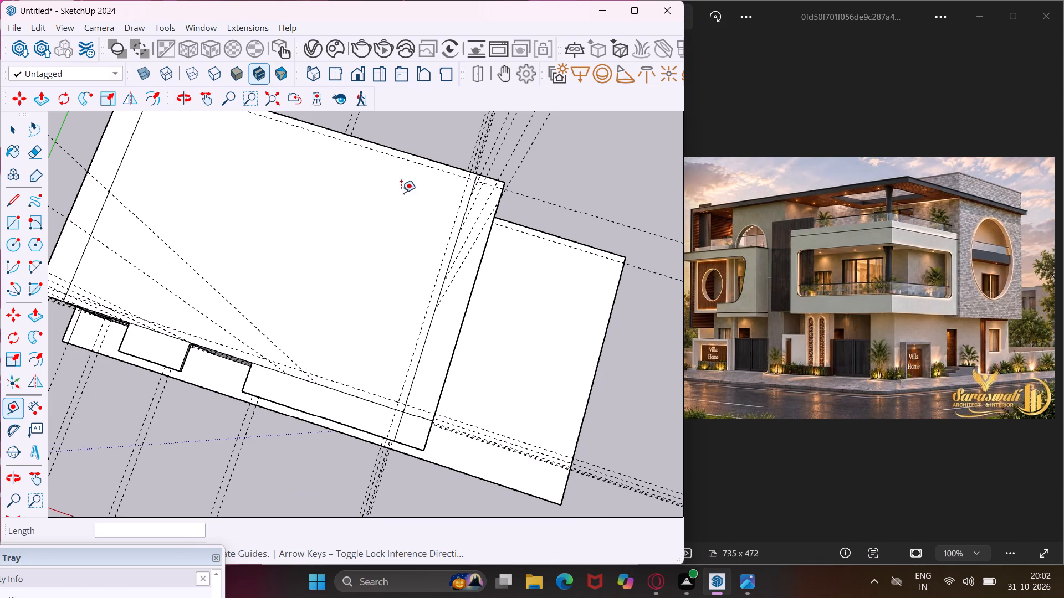
pyautogui.scroll(5, 250, 342)
pyautogui.moveTo(267, 374); pyautogui.dragTo(377, 347, button='middle')
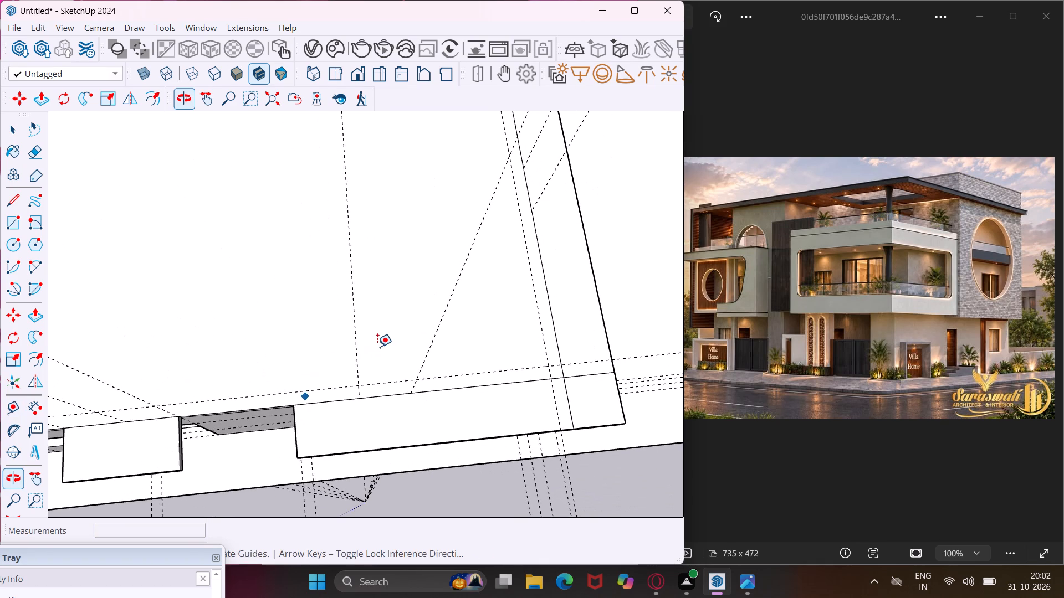
pyautogui.scroll(4, 307, 432)
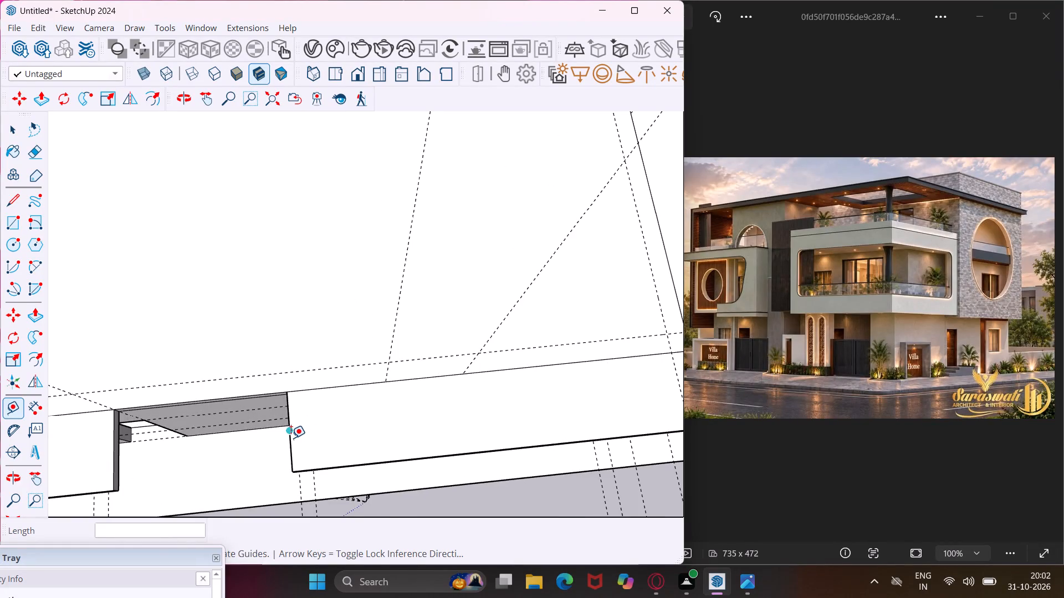
pyautogui.scroll(4, 291, 438)
pyautogui.click(291, 438)
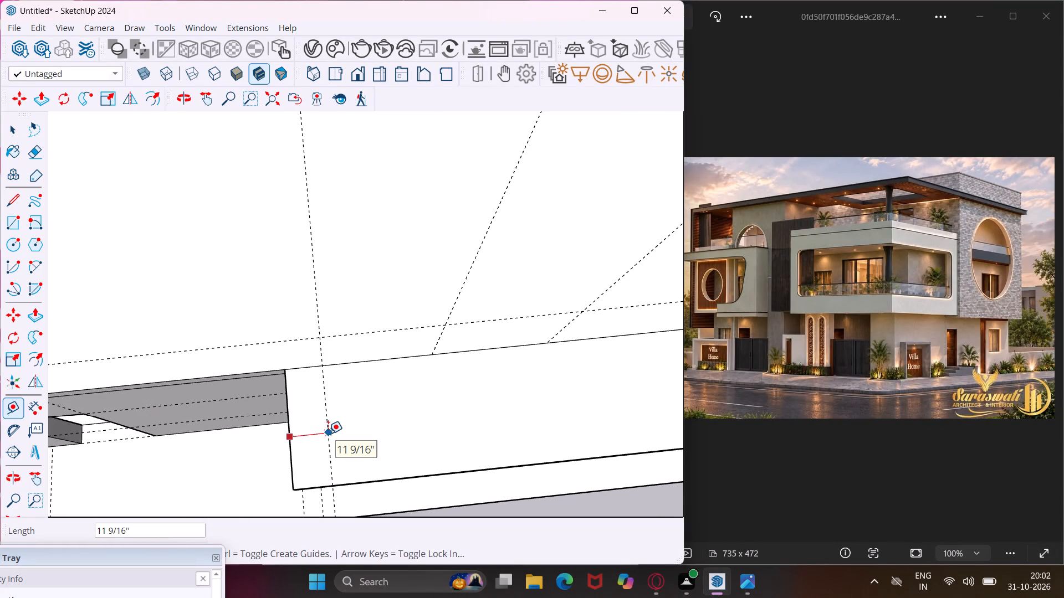
pyautogui.write('9"')
pyautogui.press('Return')
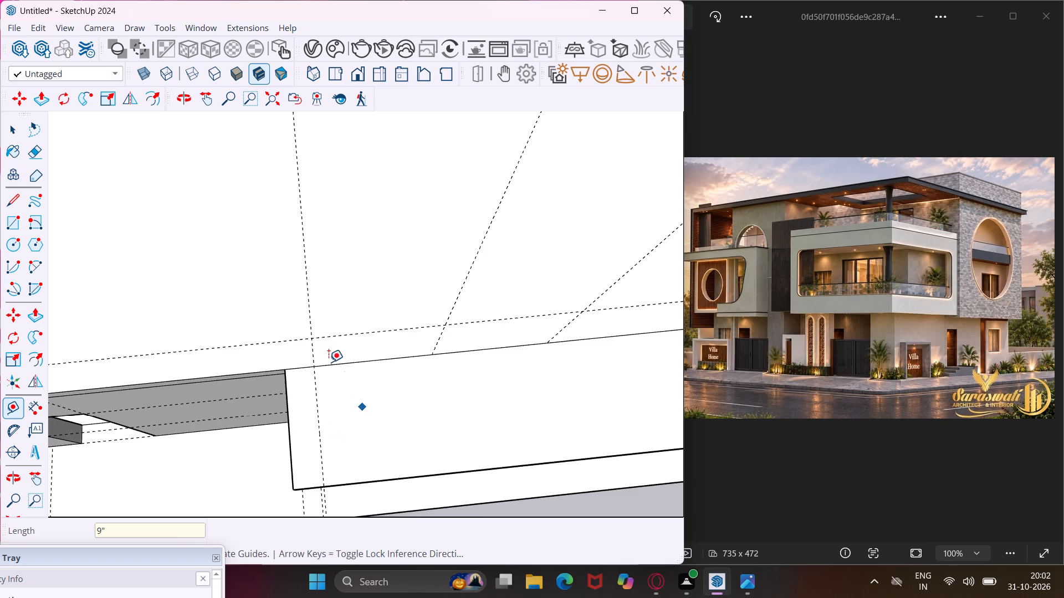
pyautogui.scroll(3, 302, 277)
pyautogui.click(308, 280)
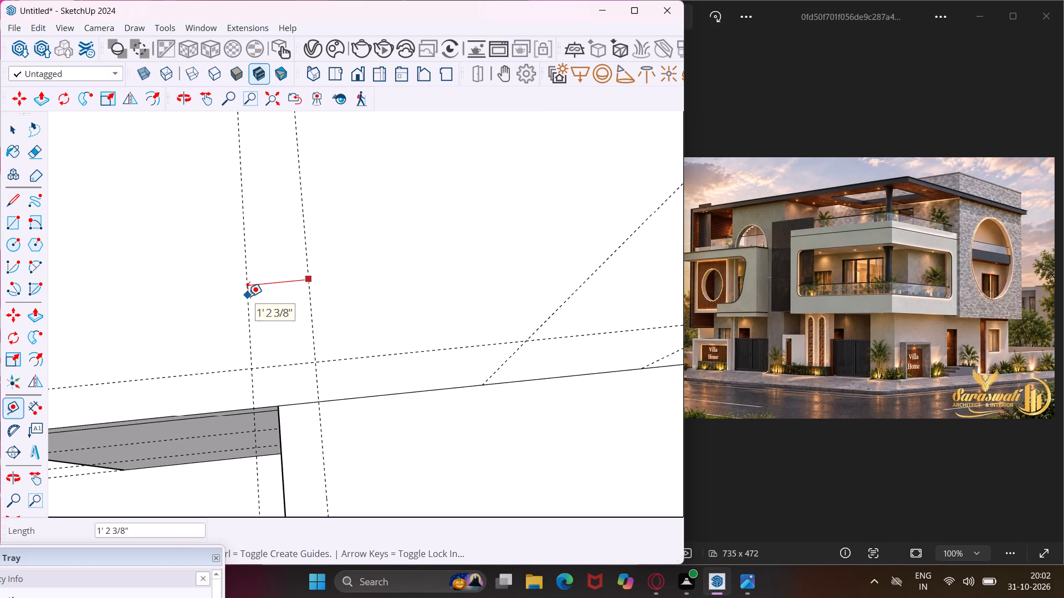
pyautogui.write('9"')
pyautogui.press('Return')
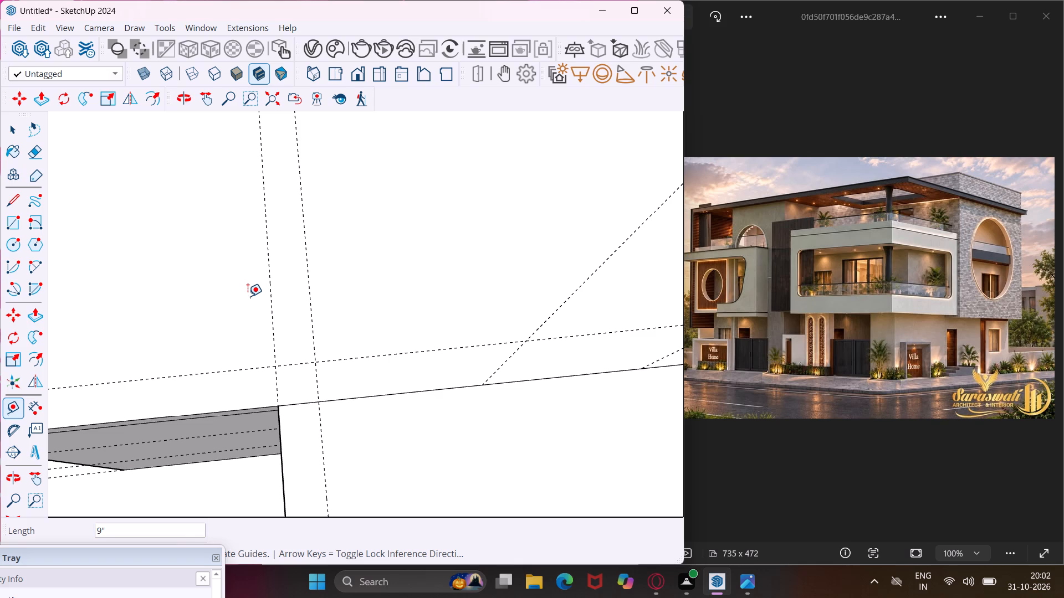
pyautogui.press('Escape')
pyautogui.press('space')
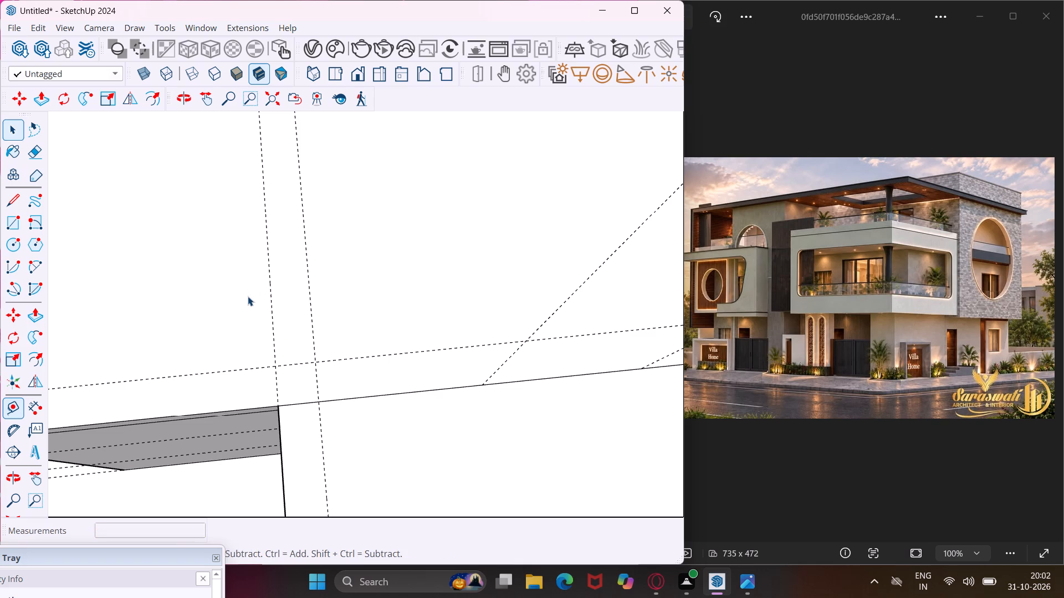
# Draw a 9" by 26' wall-strip rectangle between the paired guides, from the slab's back edge to the front wall line.
pyautogui.scroll(-5, 248, 296)
pyautogui.moveTo(248, 296); pyautogui.dragTo(297, 332, button='middle')
pyautogui.scroll(-13, 297, 332)
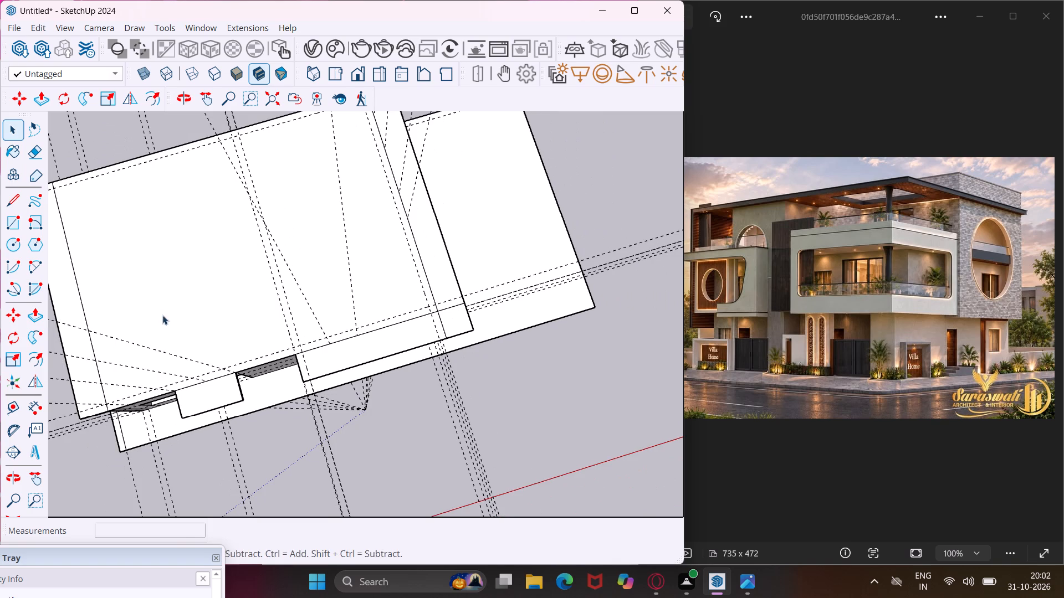
pyautogui.click(13, 221)
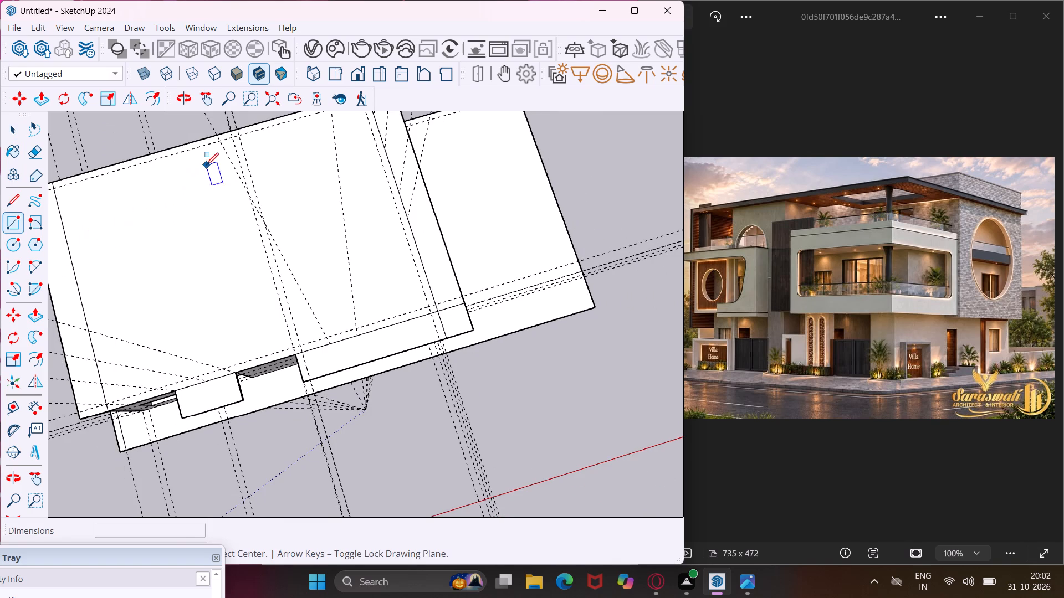
pyautogui.scroll(5, 206, 163)
pyautogui.scroll(-3, 229, 135)
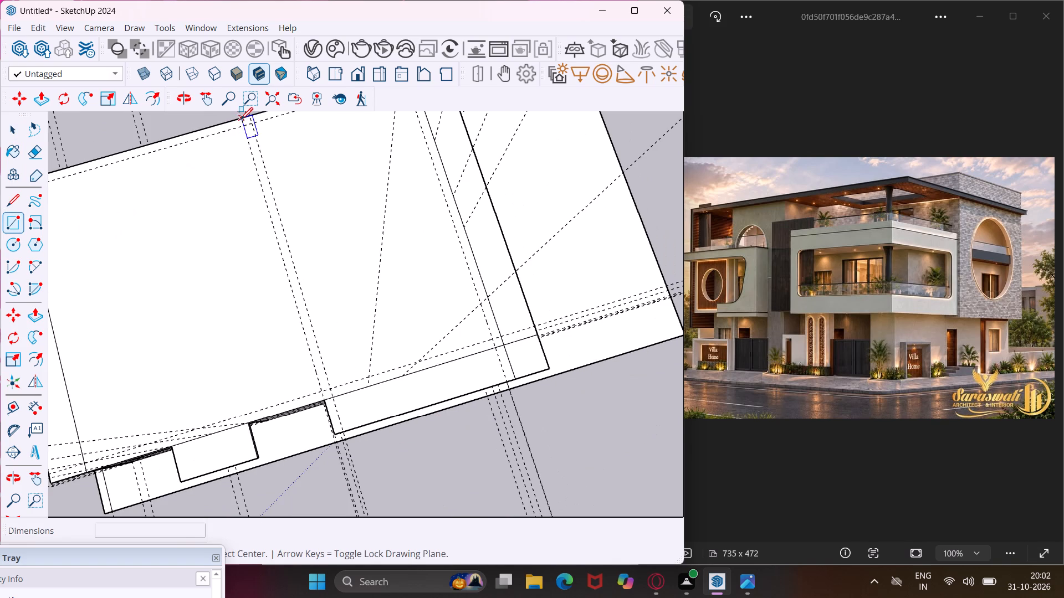
pyautogui.click(241, 120)
pyautogui.scroll(-2, 288, 192)
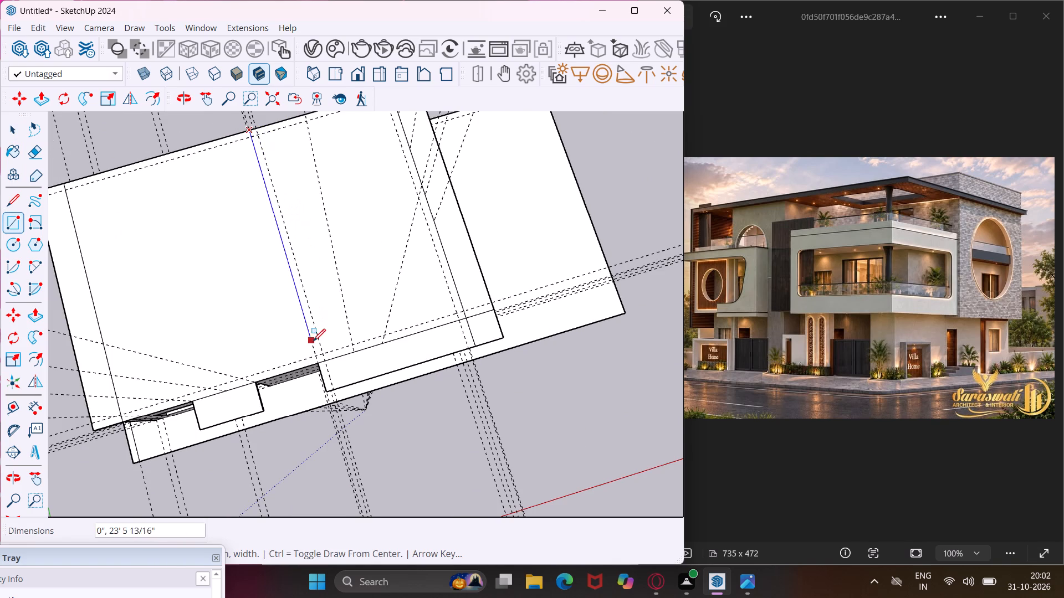
pyautogui.scroll(4, 326, 362)
pyautogui.click(326, 362)
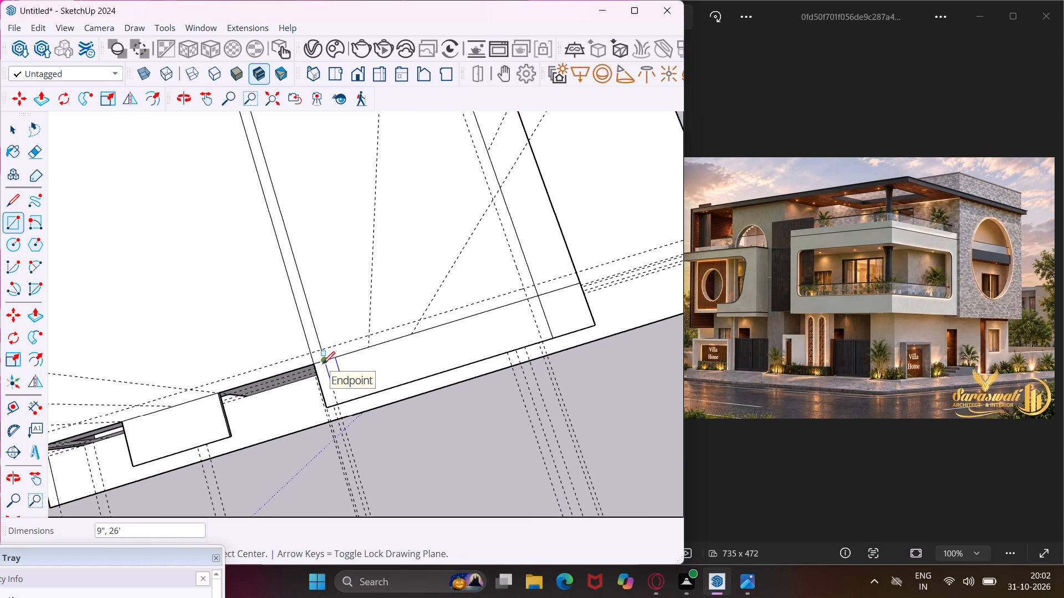
# Draw 9" by 15' wall-strip rectangles along the front wall line and the back edge, between the cross strip and side wall line.
pyautogui.click(323, 364)
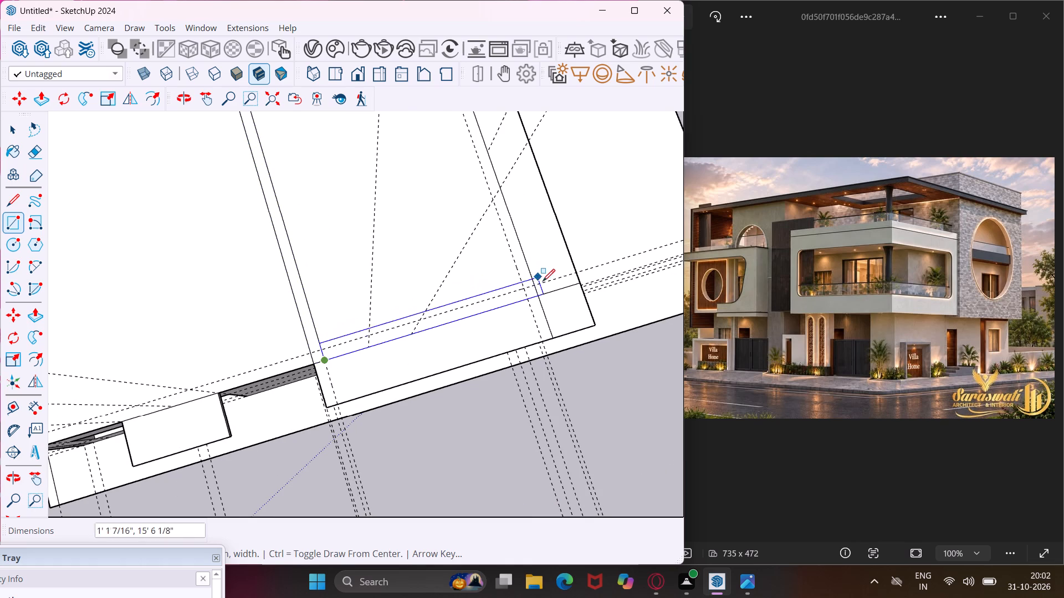
pyautogui.click(537, 284)
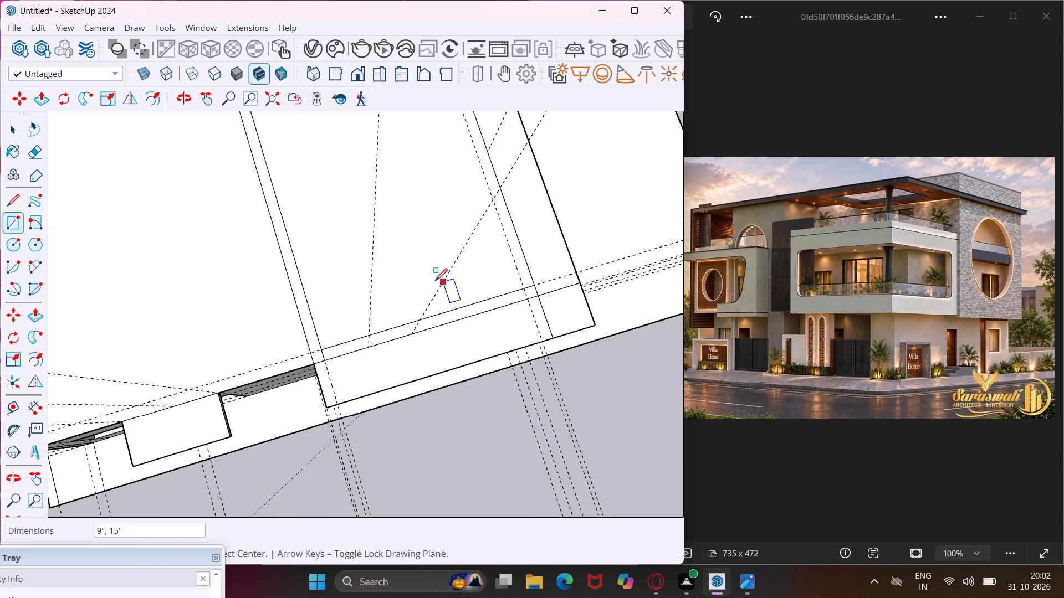
pyautogui.scroll(-3, 428, 279)
pyautogui.moveTo(422, 269); pyautogui.dragTo(423, 337, button='middle')
pyautogui.scroll(-5, 410, 317)
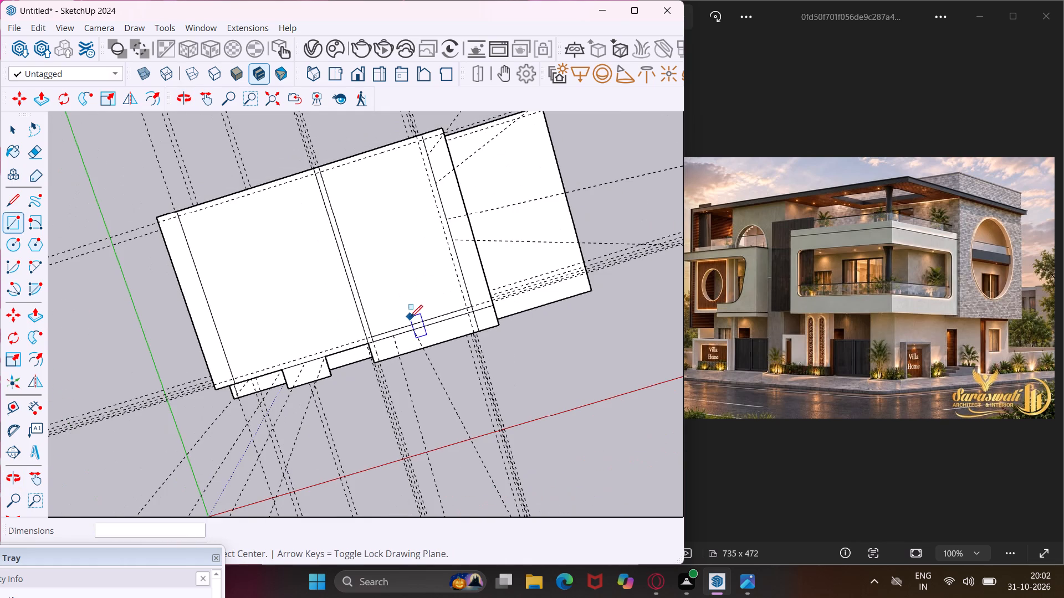
pyautogui.scroll(4, 422, 147)
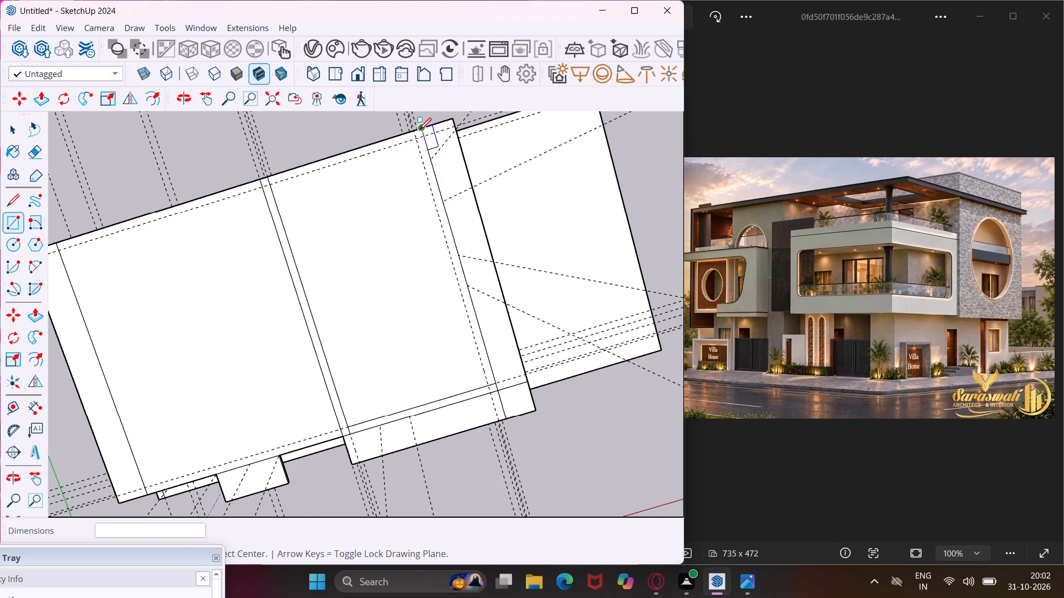
pyautogui.click(422, 129)
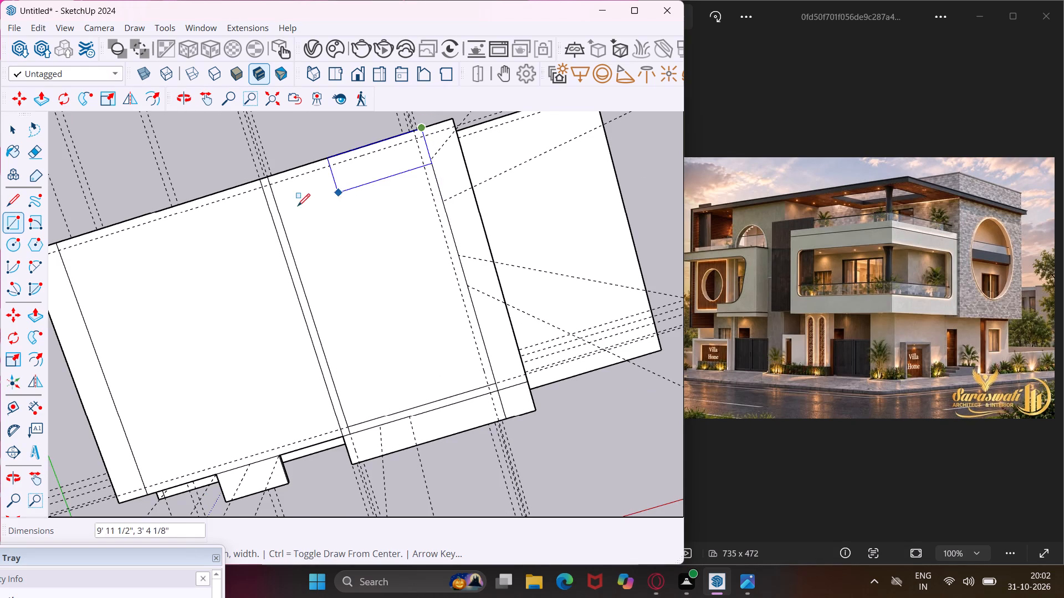
pyautogui.scroll(4, 272, 190)
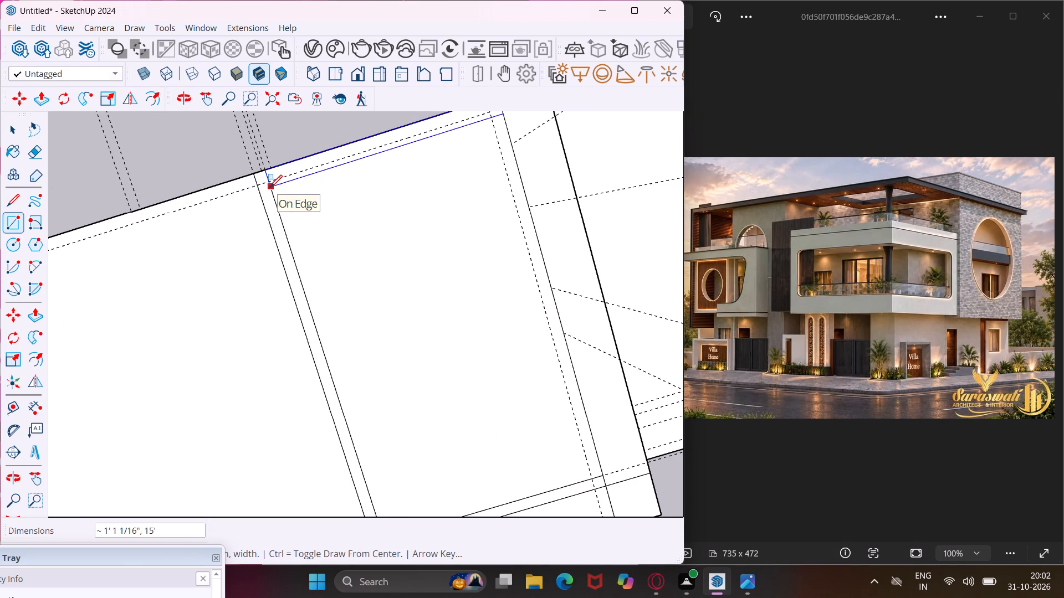
pyautogui.click(268, 184)
# Draw a 9" by 24' 6" wall-strip rectangle along the side wall line, between the back and front wall strips.
pyautogui.scroll(-4, 278, 200)
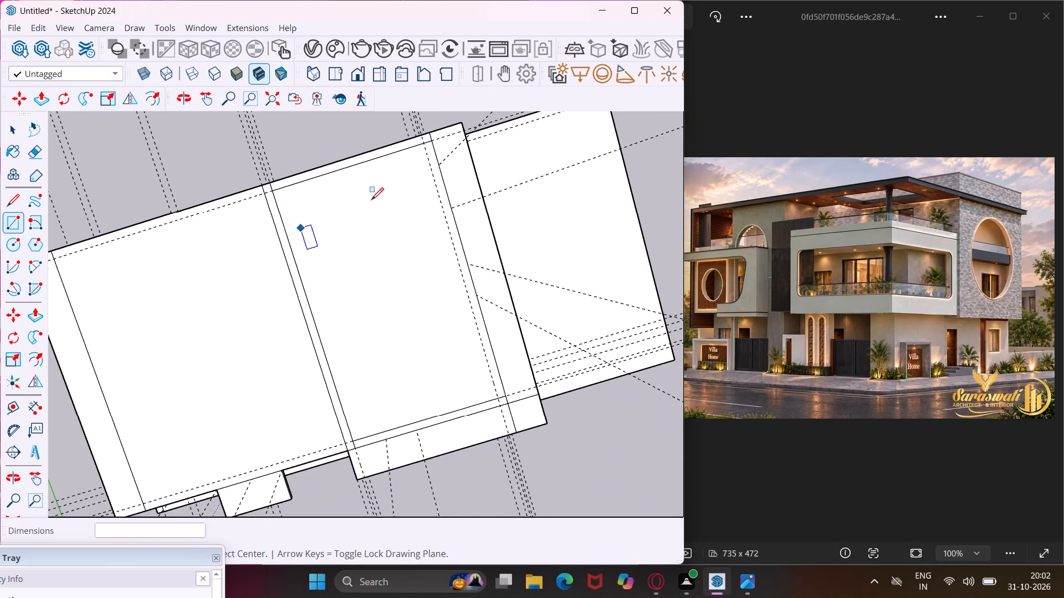
pyautogui.click(430, 141)
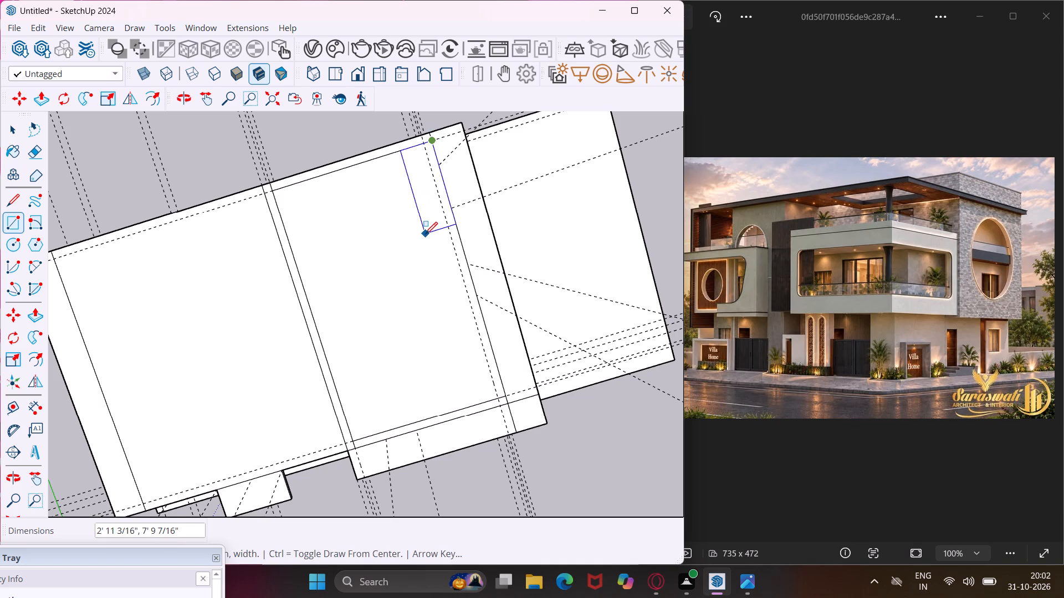
pyautogui.scroll(-2, 421, 286)
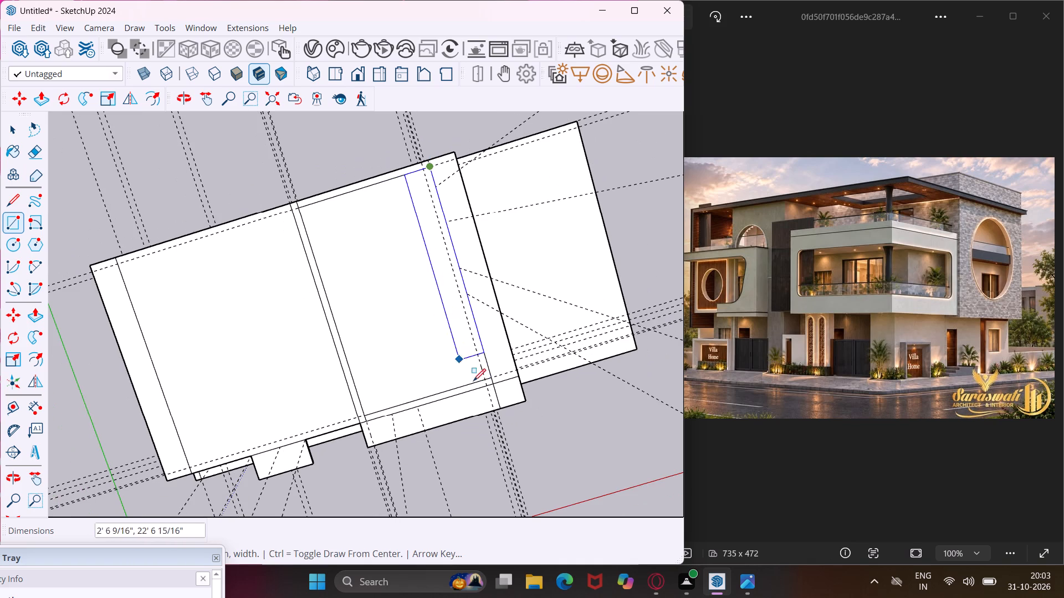
pyautogui.scroll(5, 480, 385)
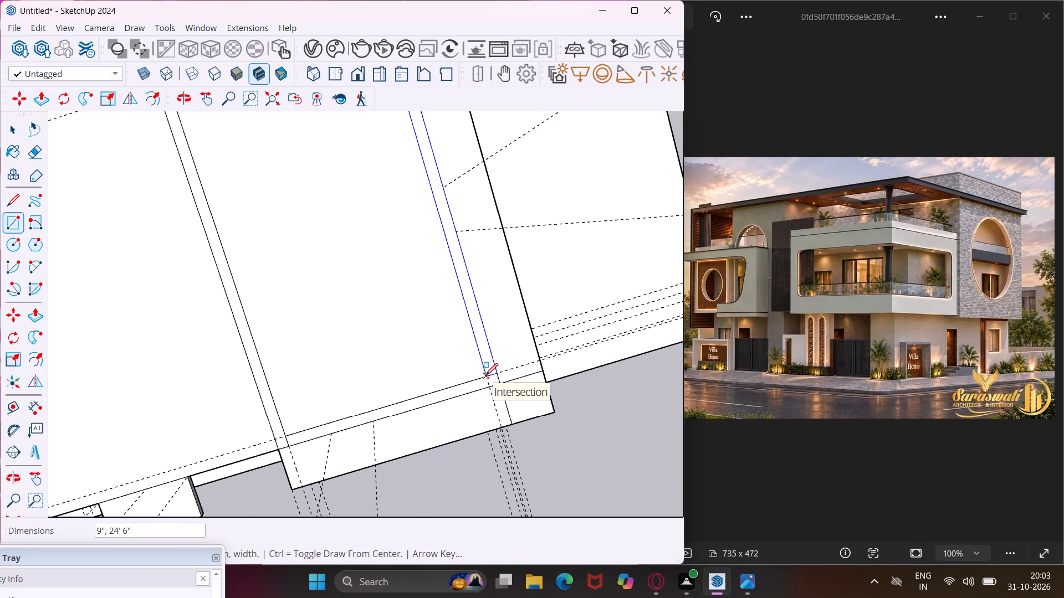
pyautogui.click(485, 375)
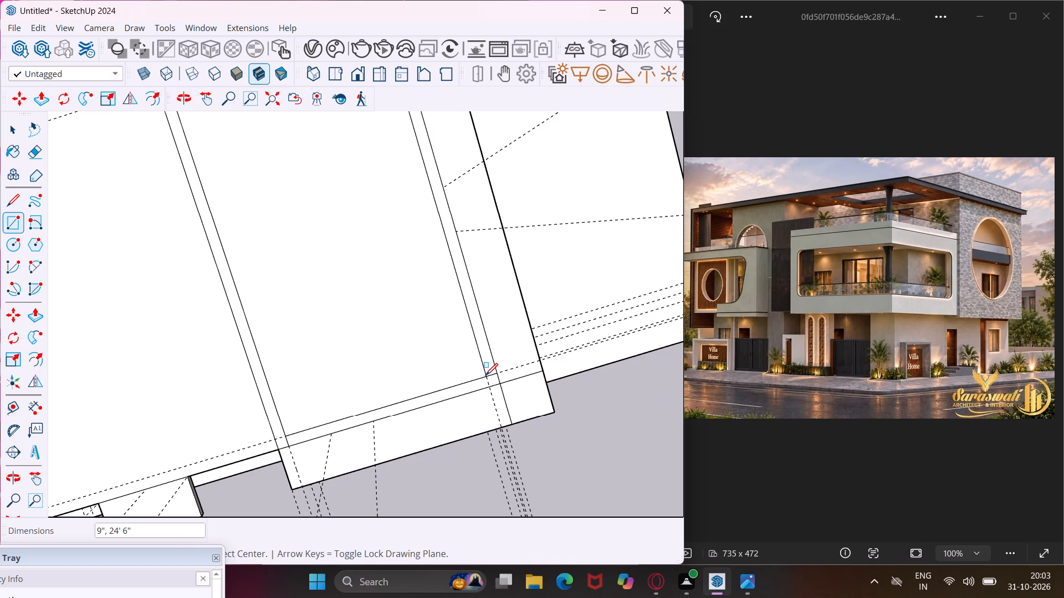
pyautogui.press('Escape')
pyautogui.press('space')
# Push/Pull the front wall strip beside the long front overhang up 10'.
pyautogui.moveTo(485, 375); pyautogui.dragTo(506, 229, button='middle')
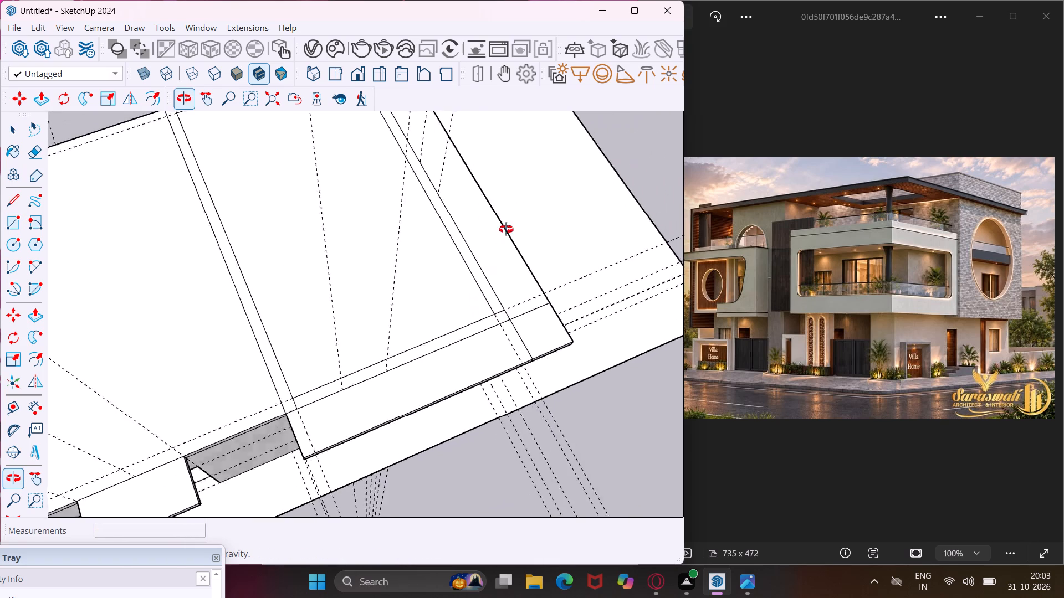
pyautogui.moveTo(506, 229); pyautogui.dragTo(536, 176, button='middle')
pyautogui.scroll(6, 334, 365)
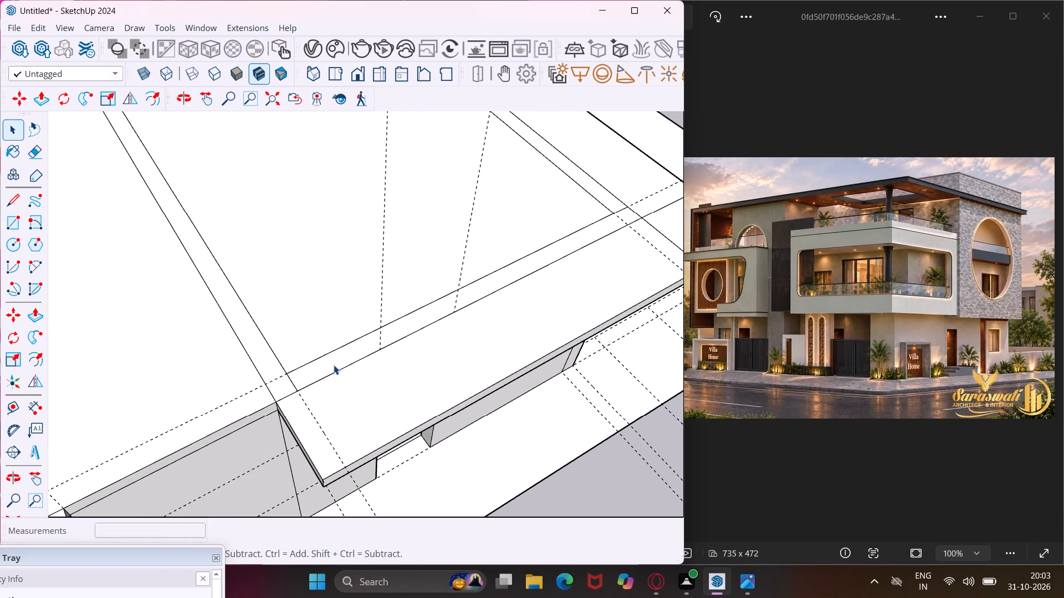
pyautogui.click(334, 365)
pyautogui.press('p')
pyautogui.click(334, 365)
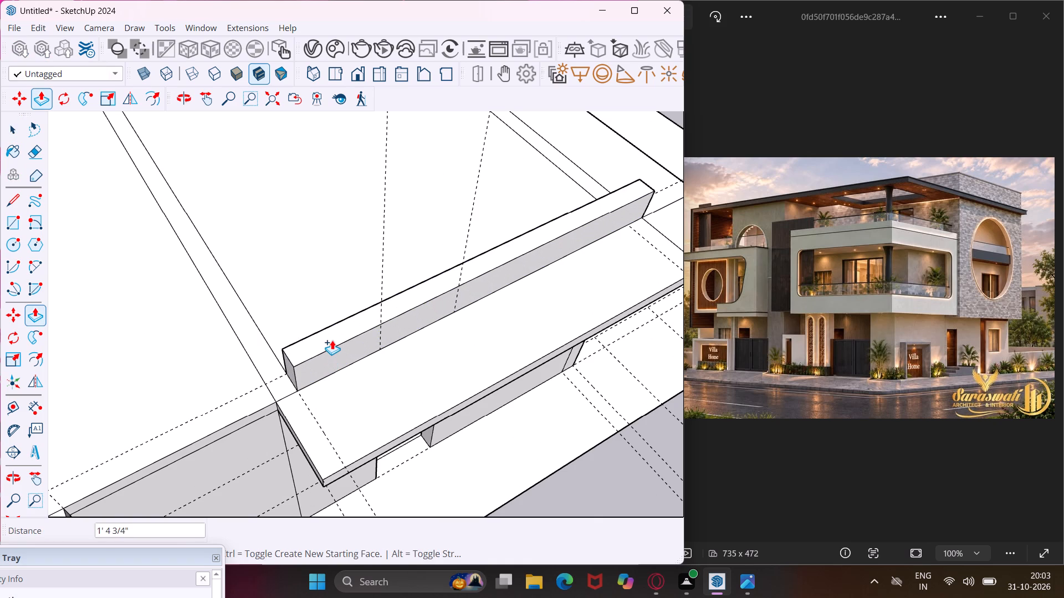
pyautogui.write("10'")
pyautogui.press('Return')
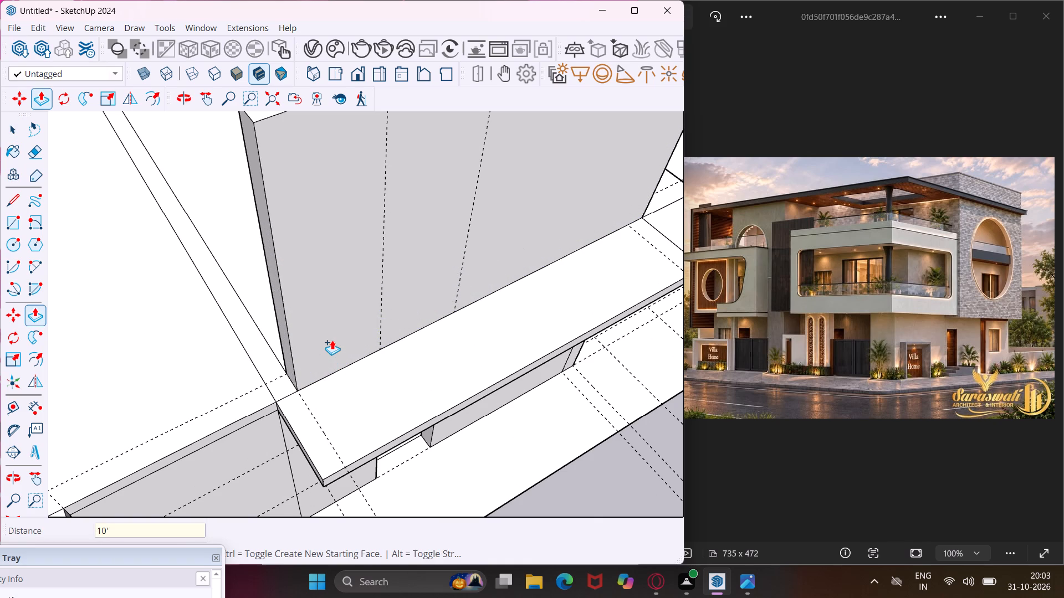
# Raise the cross wall strip and the side wall strip 10', matching the top of the front wall.
pyautogui.click(277, 378)
pyautogui.scroll(-6, 276, 366)
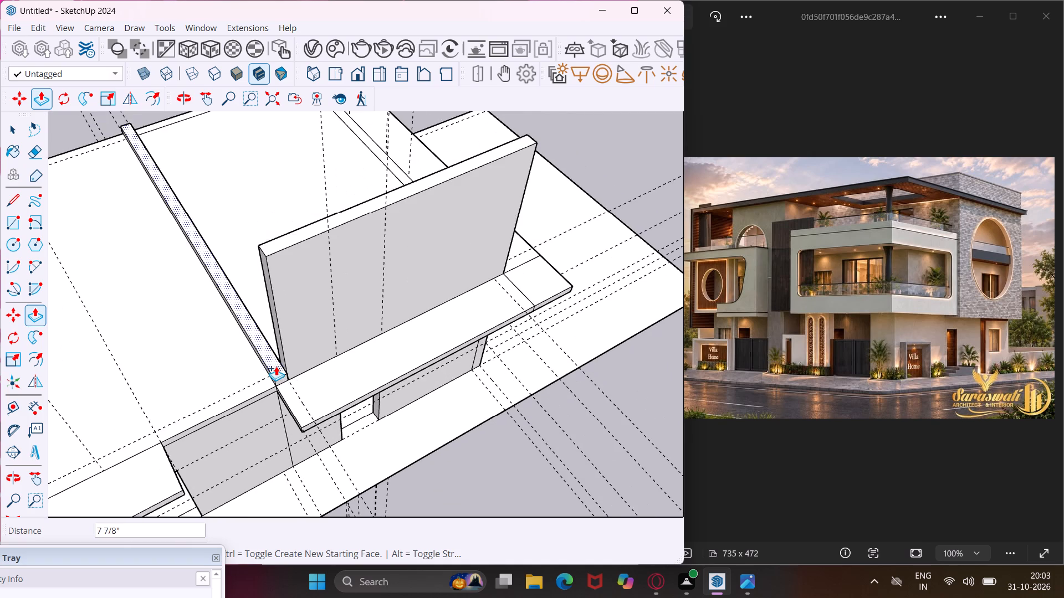
pyautogui.click(308, 230)
pyautogui.moveTo(307, 230); pyautogui.dragTo(180, 308, button='middle')
pyautogui.scroll(3, 478, 272)
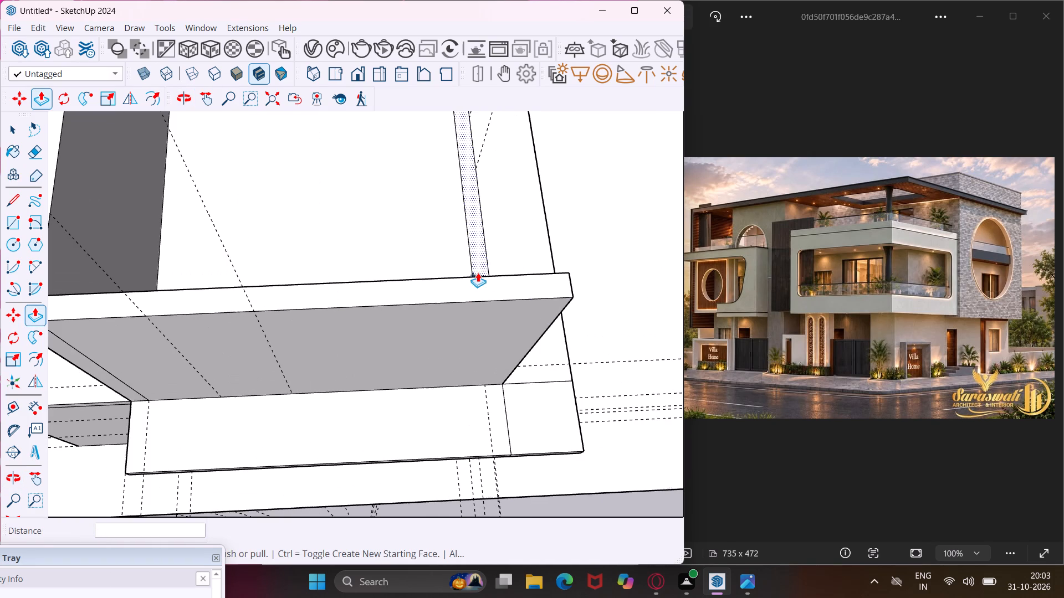
pyautogui.click(480, 270)
pyautogui.click(422, 287)
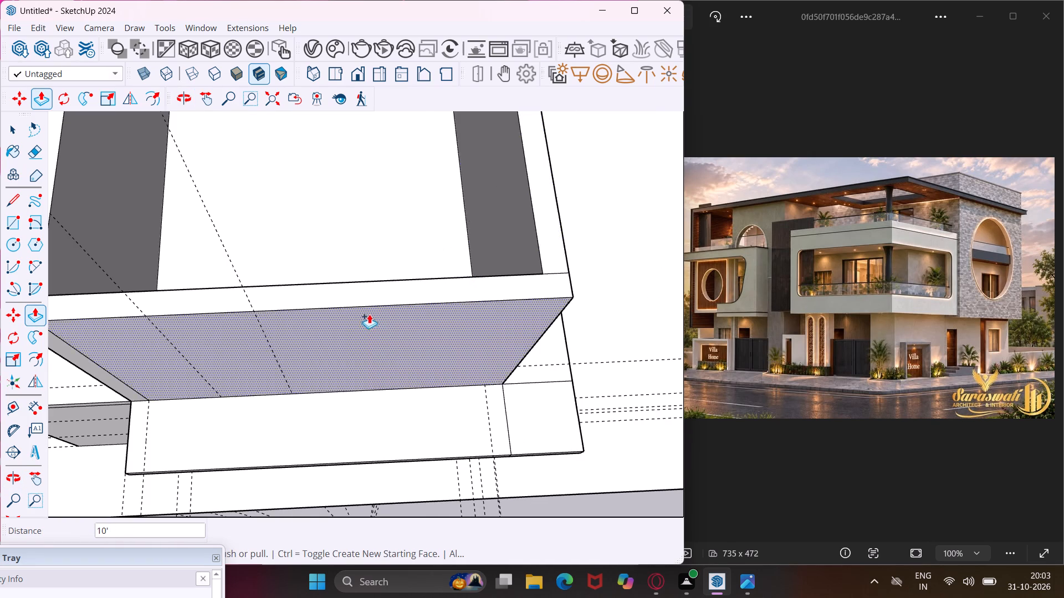
# Raise the back wall strip 10', level with the other walls, closing the room enclosure.
pyautogui.scroll(-11, 367, 316)
pyautogui.moveTo(415, 114); pyautogui.dragTo(263, 181, button='middle')
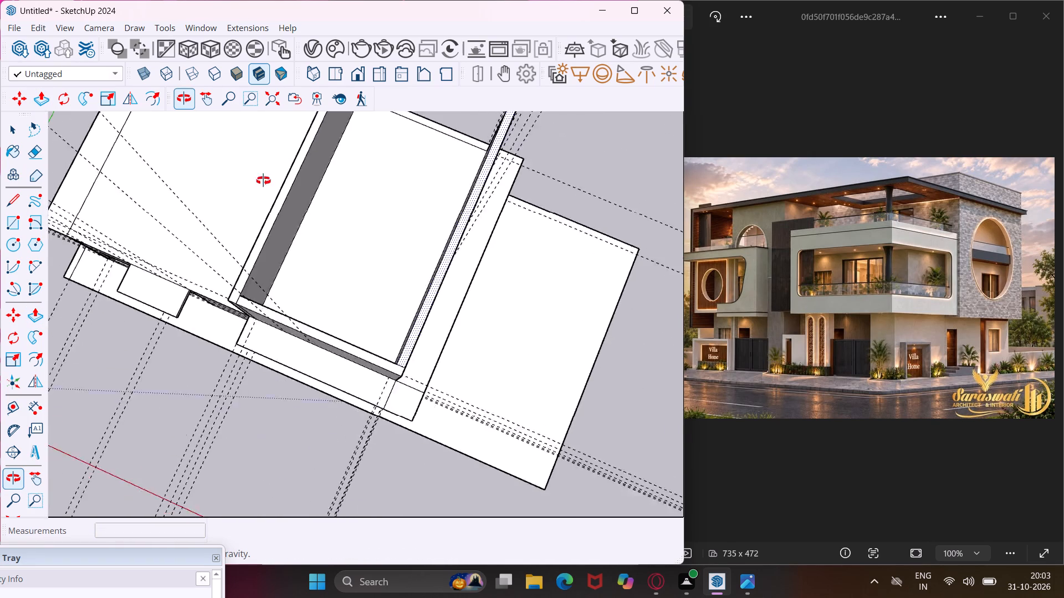
pyautogui.moveTo(263, 181); pyautogui.dragTo(168, 202, button='middle')
pyautogui.scroll(3, 500, 240)
pyautogui.scroll(3, 562, 218)
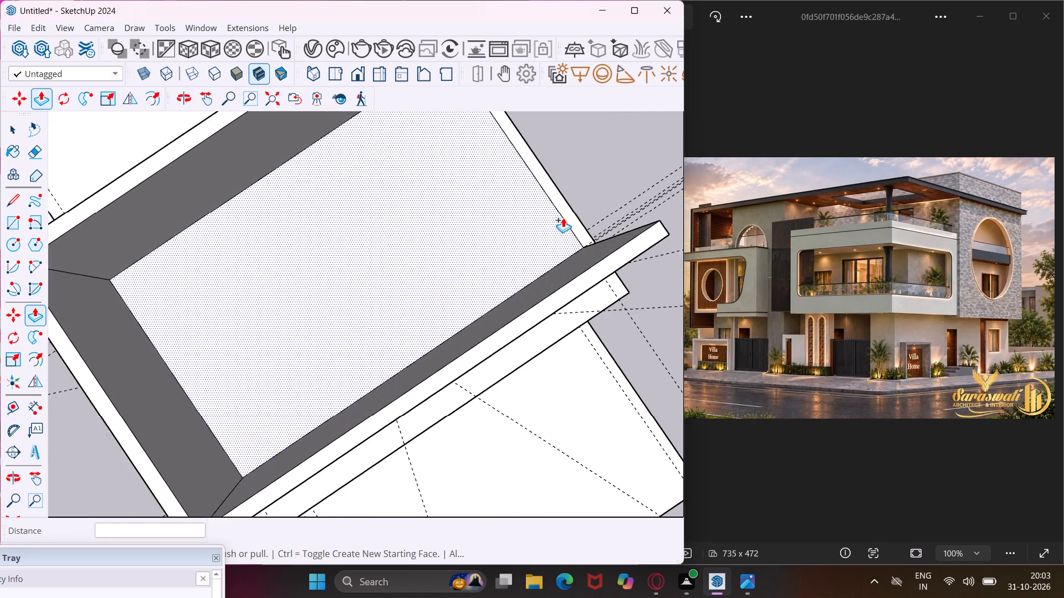
pyautogui.click(572, 218)
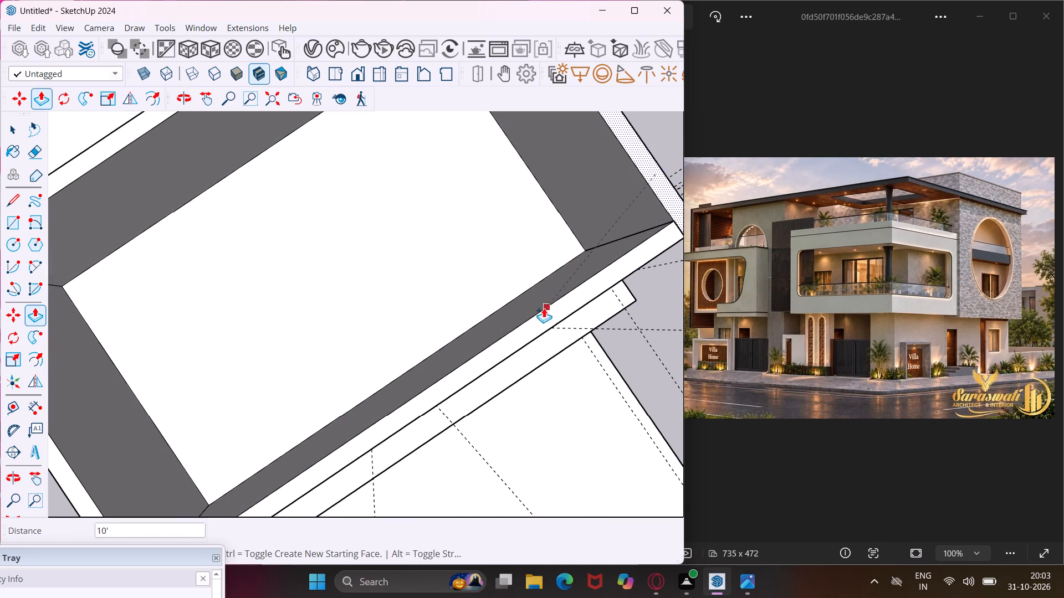
pyautogui.click(543, 309)
pyautogui.scroll(-13, 540, 310)
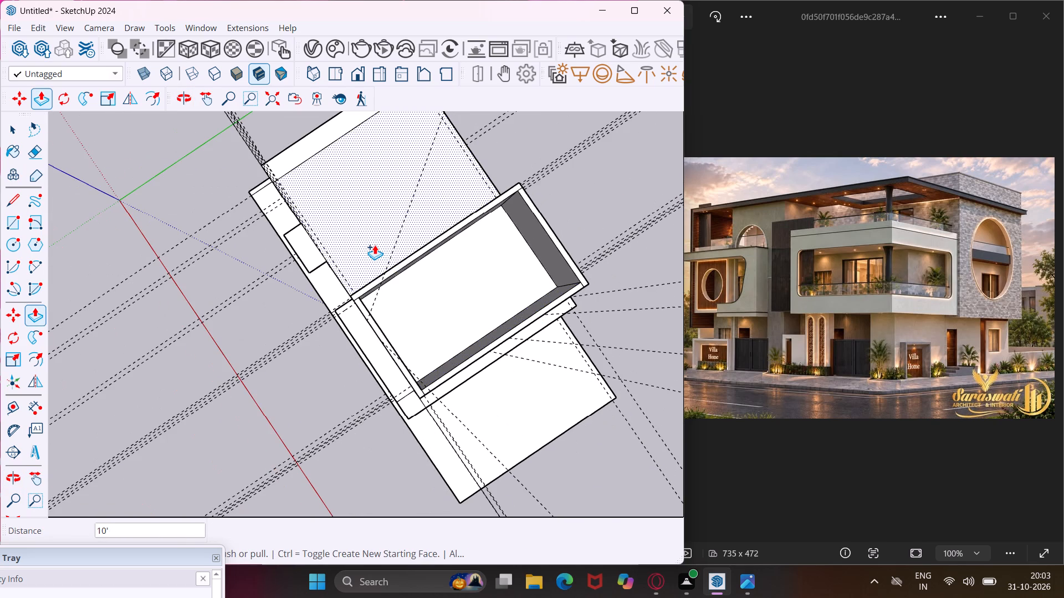
pyautogui.press('Escape')
pyautogui.press('space')
# Place a guide 9" inward from the side wall line at the open end of the slab, opposite the raised room.
pyautogui.moveTo(377, 246); pyautogui.dragTo(377, 248, button='middle')
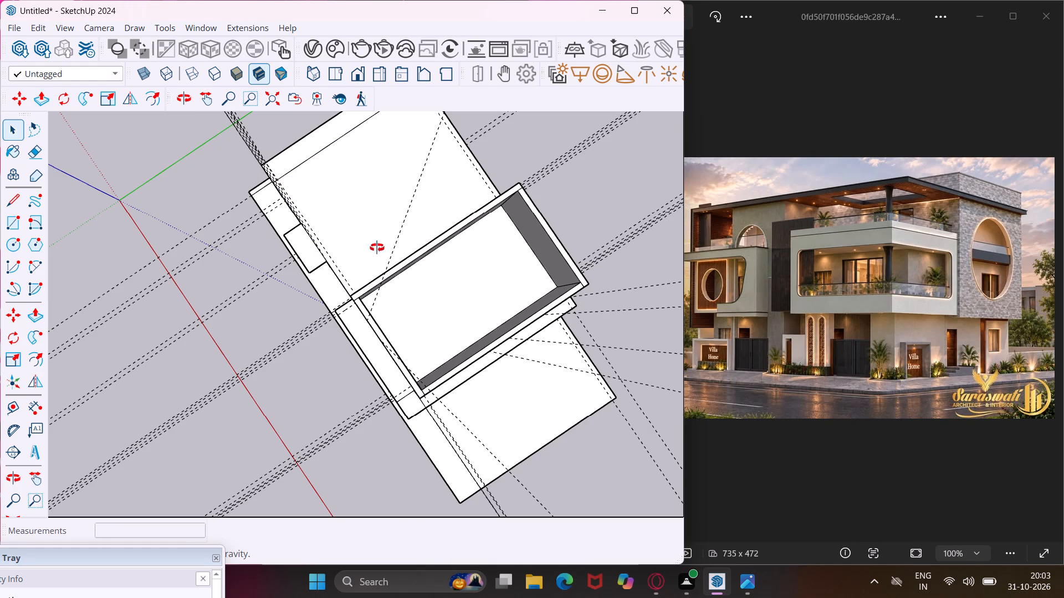
pyautogui.moveTo(377, 248); pyautogui.dragTo(536, 169, button='middle')
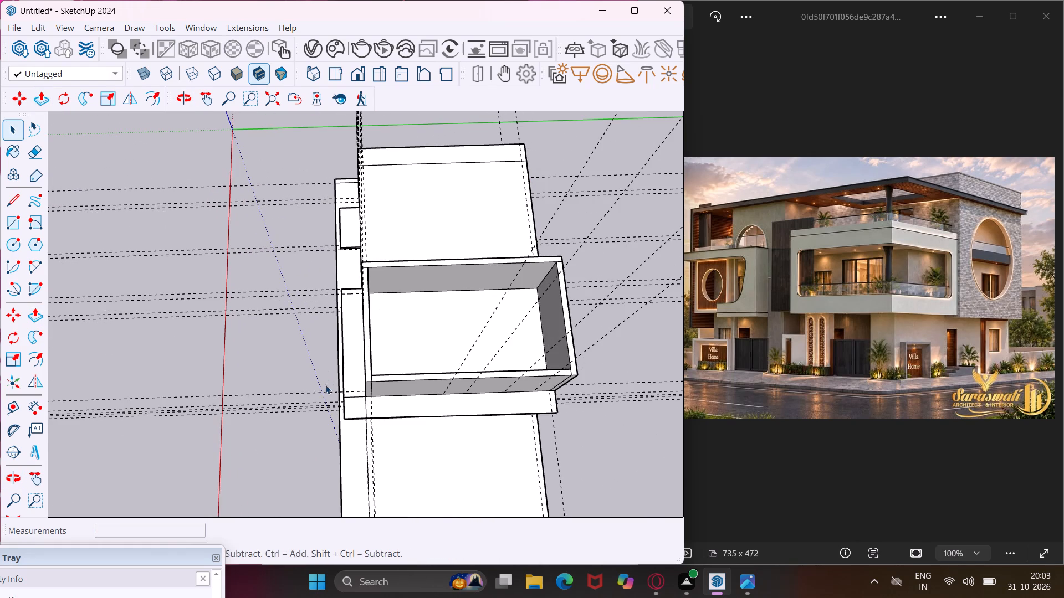
pyautogui.moveTo(327, 391); pyautogui.dragTo(677, 214, button='middle')
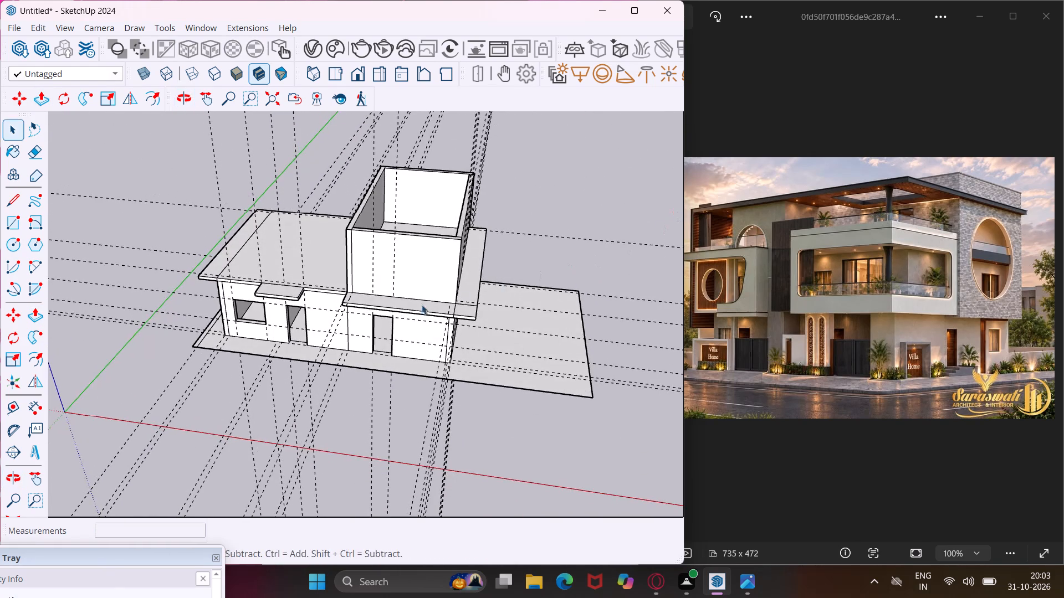
pyautogui.scroll(5, 311, 261)
pyautogui.moveTo(311, 261); pyautogui.dragTo(452, 265, button='middle')
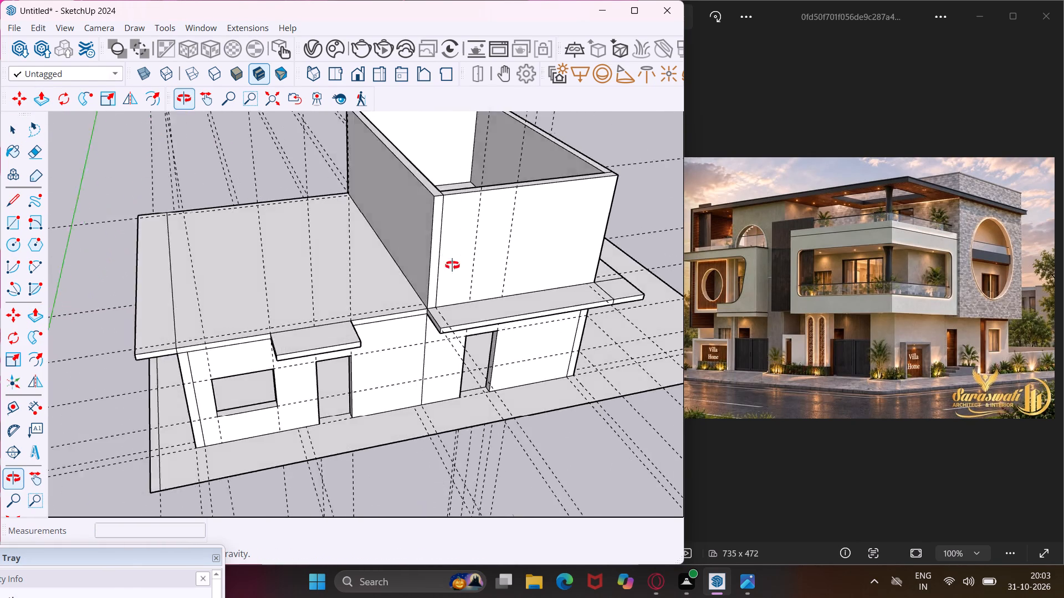
pyautogui.moveTo(452, 265); pyautogui.dragTo(505, 265, button='middle')
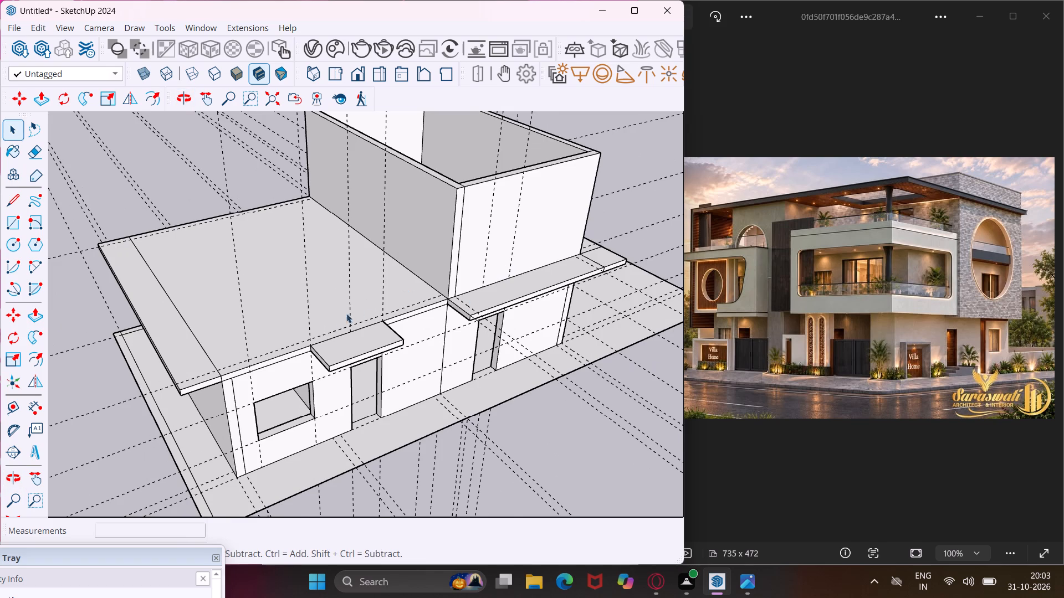
pyautogui.scroll(3, 265, 339)
pyautogui.moveTo(265, 339); pyautogui.dragTo(303, 396, button='middle')
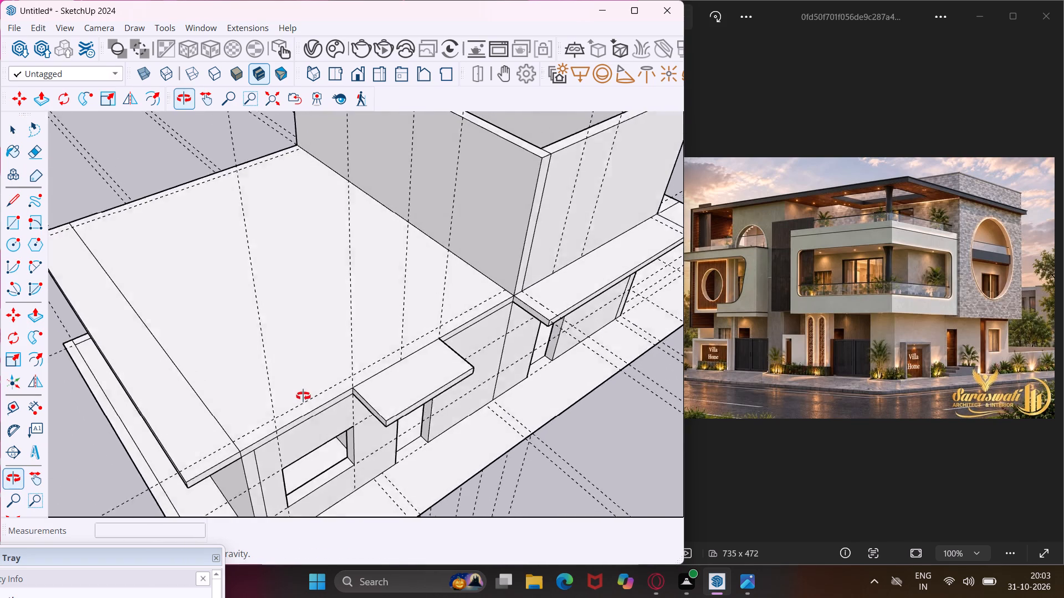
pyautogui.moveTo(303, 396); pyautogui.dragTo(319, 416, button='middle')
pyautogui.scroll(-3, 319, 416)
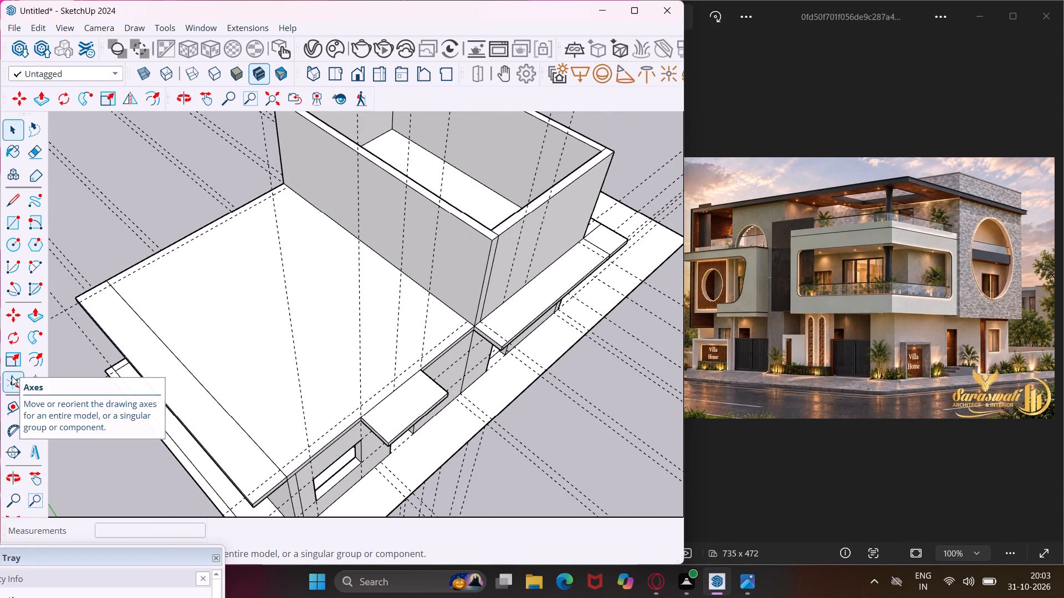
pyautogui.click(13, 411)
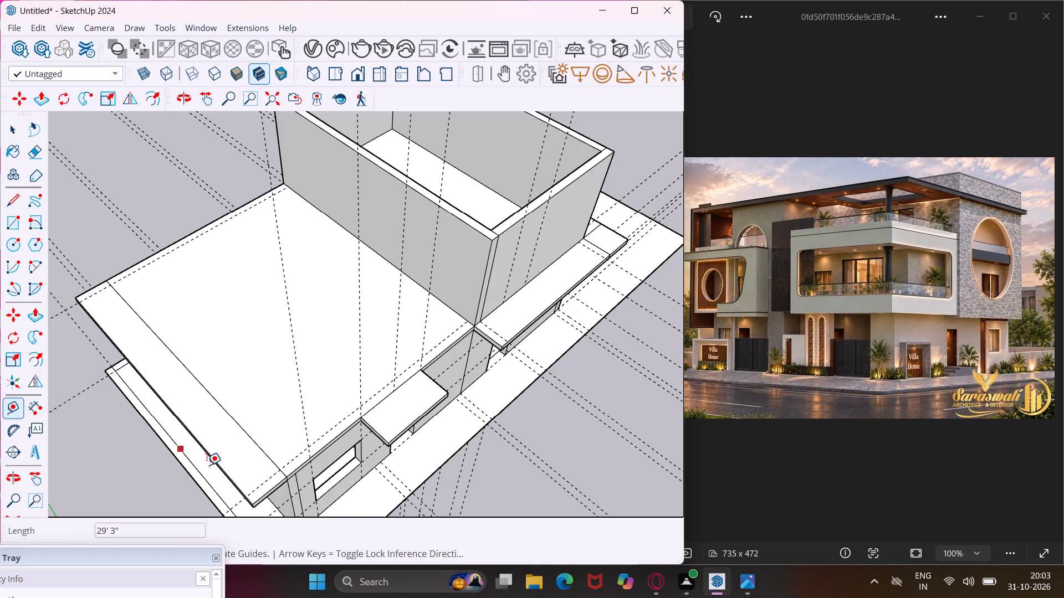
pyautogui.scroll(2, 264, 447)
pyautogui.click(264, 447)
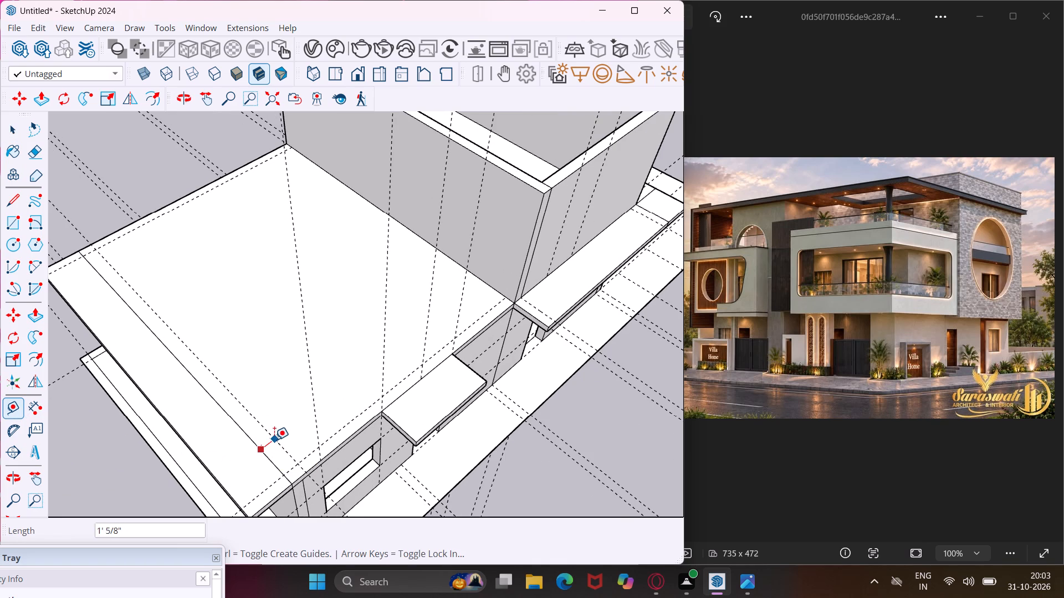
pyautogui.write('9"')
pyautogui.press('Return')
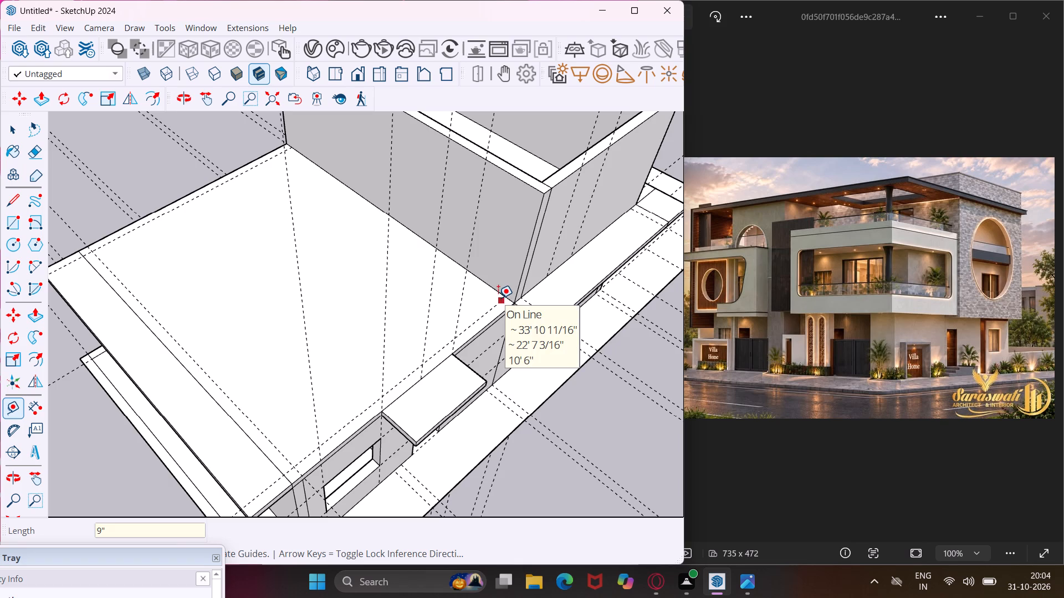
pyautogui.press('Escape')
pyautogui.press('space')
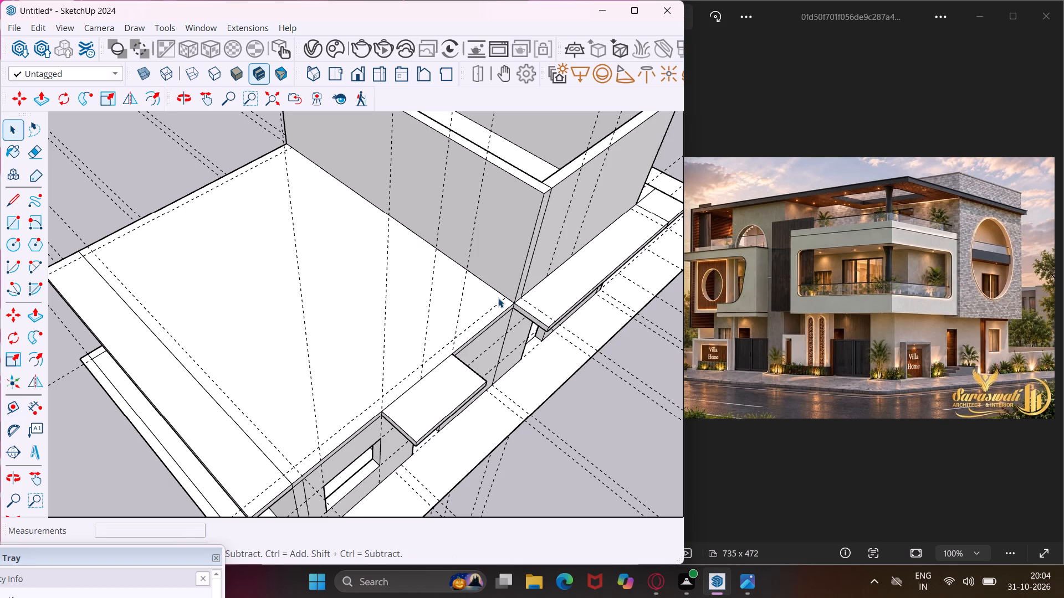
# Draw a 9" by 20' 3" wall-strip rectangle along the slab's back edge, from the raised room to the open-end wall line.
pyautogui.click(8, 219)
pyautogui.moveTo(105, 271); pyautogui.dragTo(270, 290, button='middle')
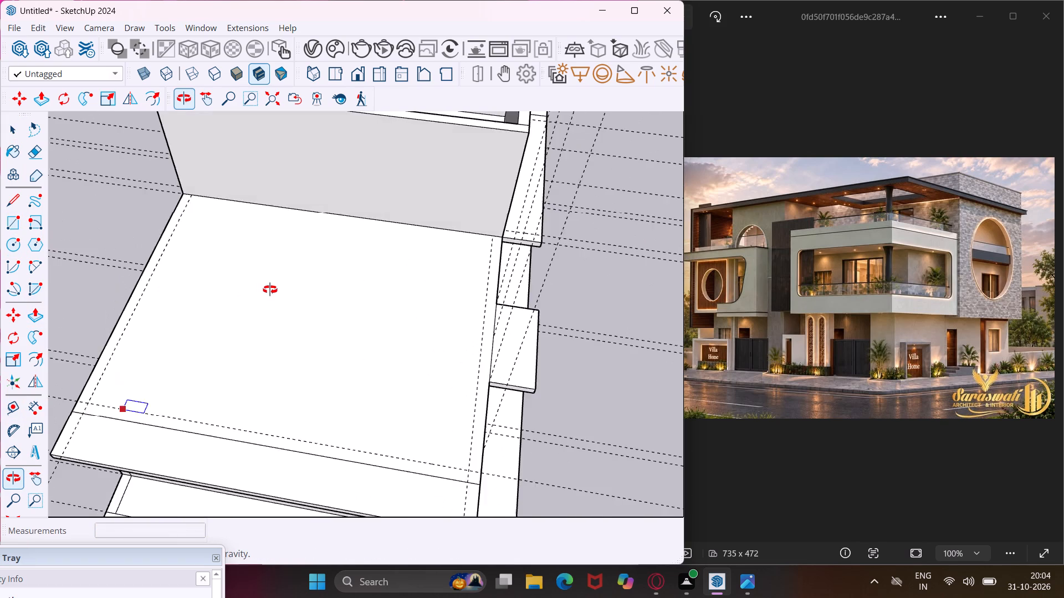
pyautogui.moveTo(270, 290); pyautogui.dragTo(269, 288, button='middle')
pyautogui.scroll(4, 186, 205)
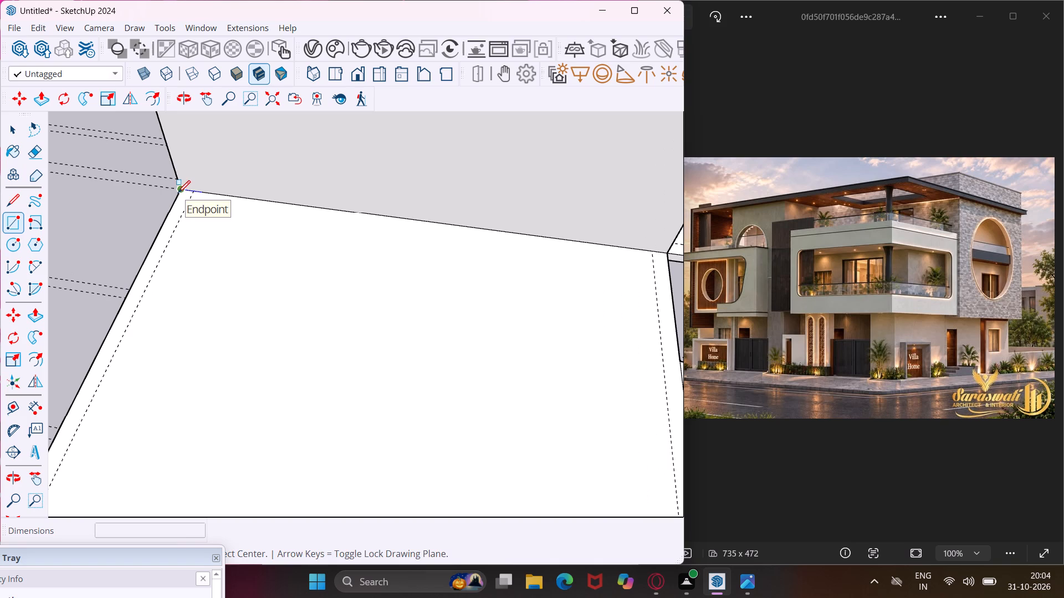
pyautogui.click(179, 192)
pyautogui.scroll(-5, 185, 239)
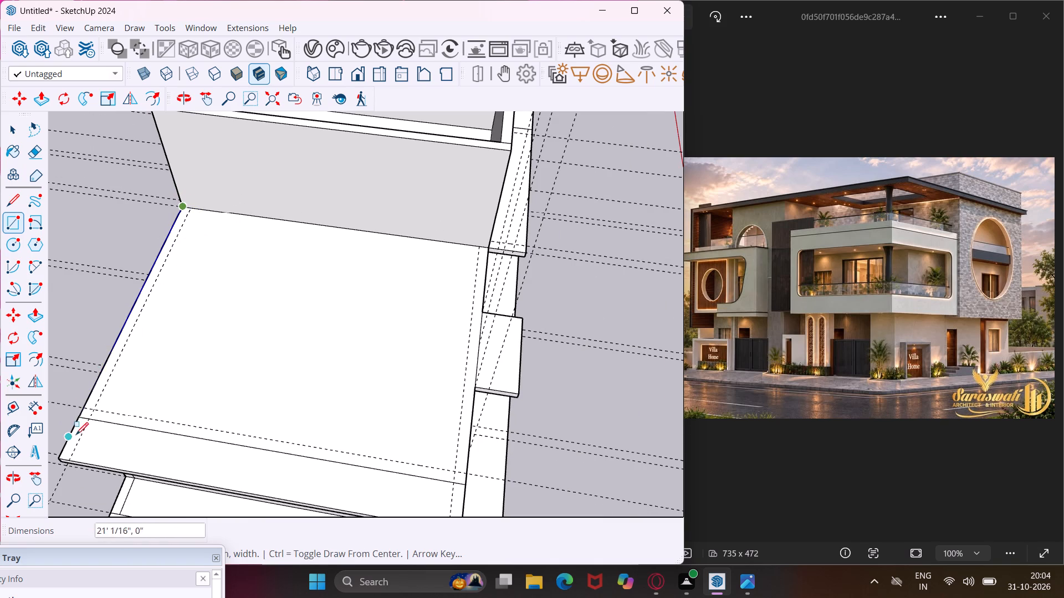
pyautogui.scroll(3, 84, 420)
pyautogui.click(90, 420)
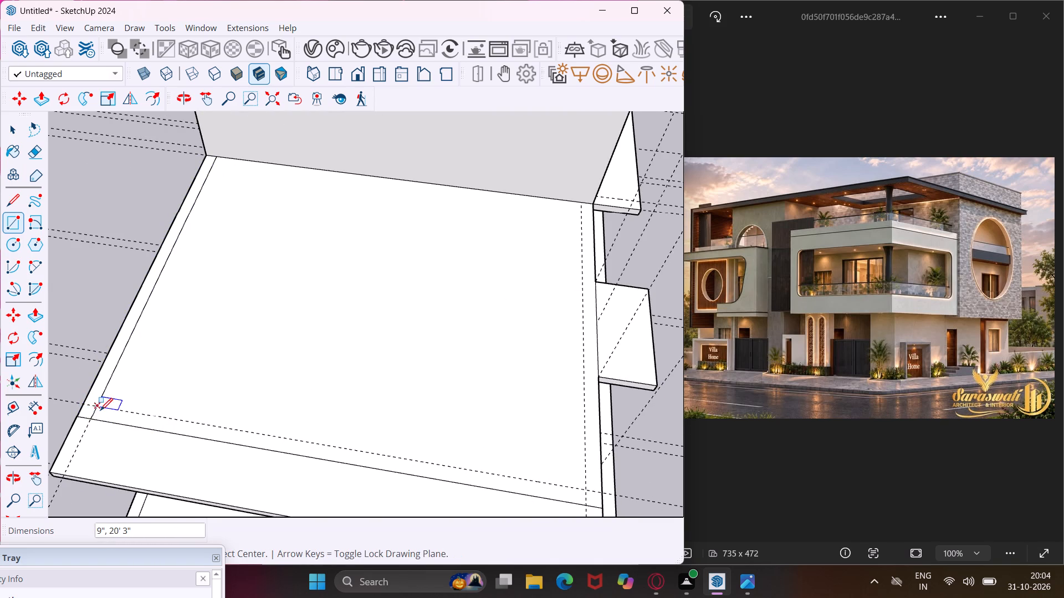
# Draw a 9" by 25' 3" wall-strip rectangle along the open-end wall line, from the back strip to the slab's front edge.
pyautogui.click(92, 421)
pyautogui.scroll(-3, 168, 404)
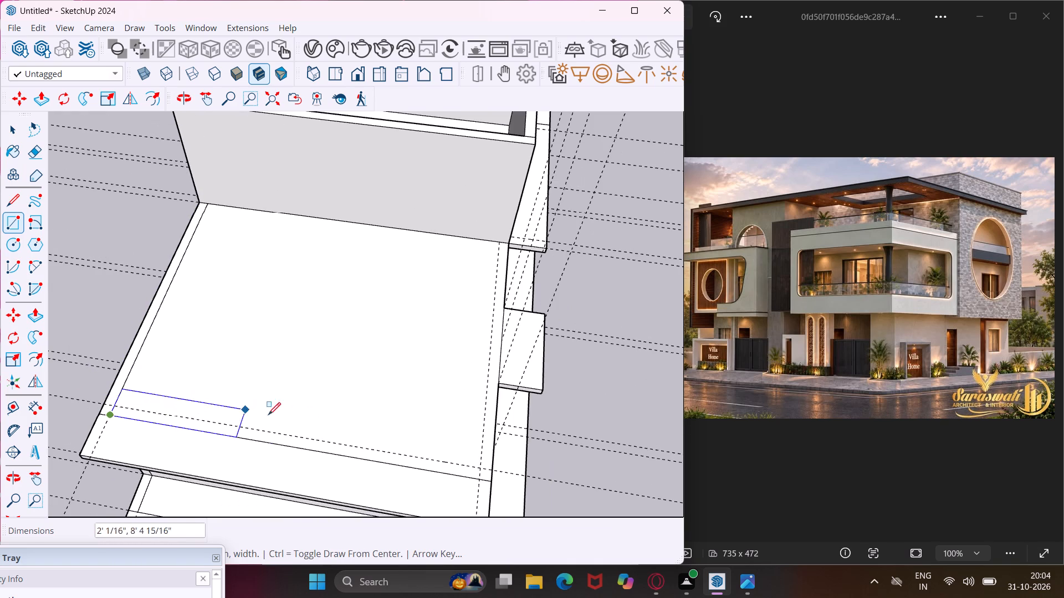
pyautogui.click(492, 469)
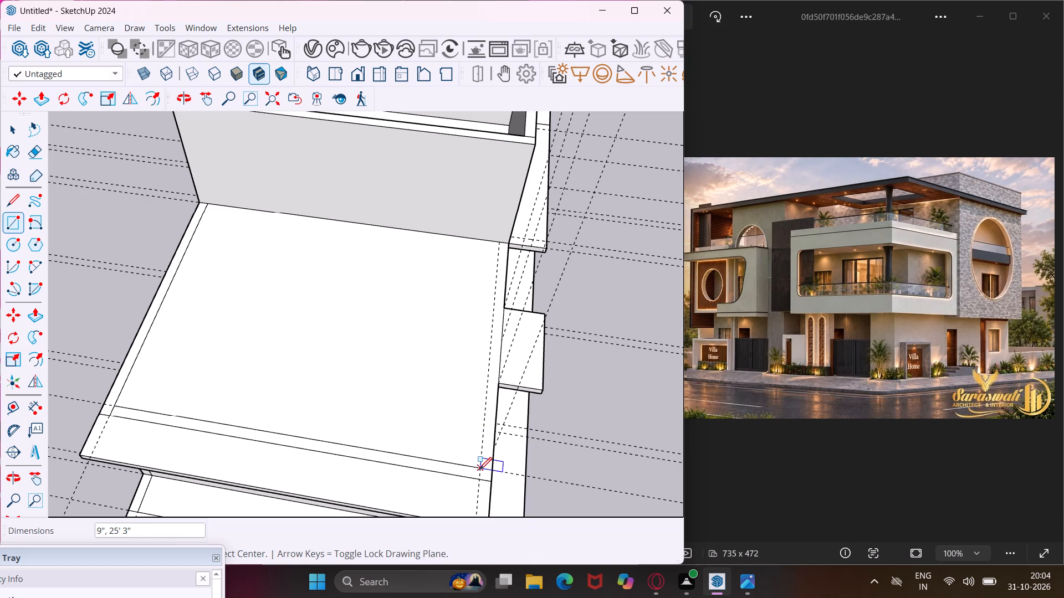
# Draw a 9" by 19' 6" wall-strip rectangle along the slab's front edge, from the open-end strip to the raised room.
pyautogui.click(492, 472)
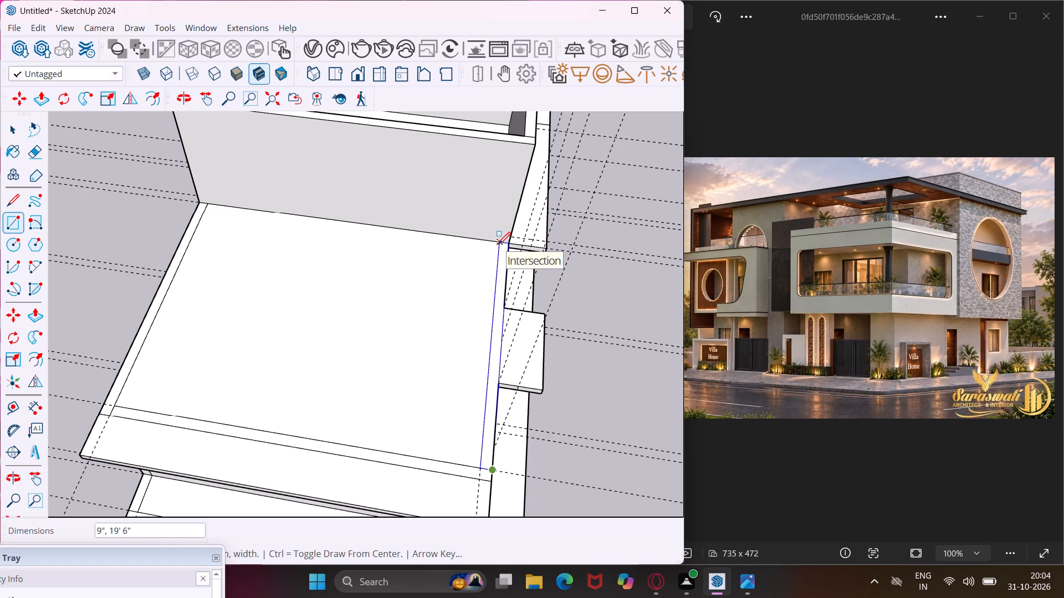
pyautogui.click(498, 244)
pyautogui.press('Escape')
pyautogui.press('space')
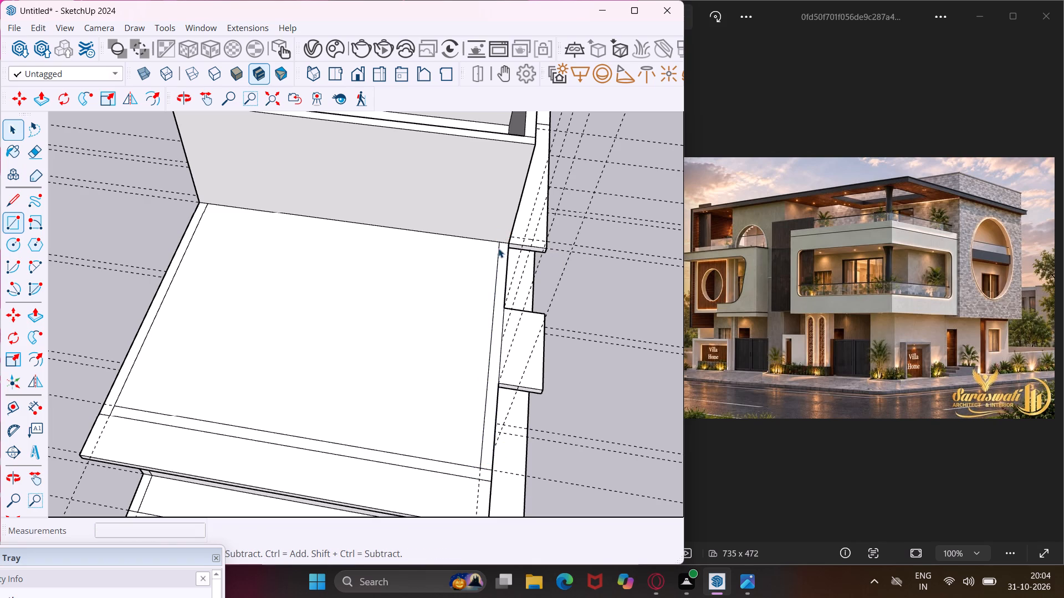
# Raise the front wall strip 10', level with the top of the existing room walls.
pyautogui.scroll(4, 485, 433)
pyautogui.click(488, 444)
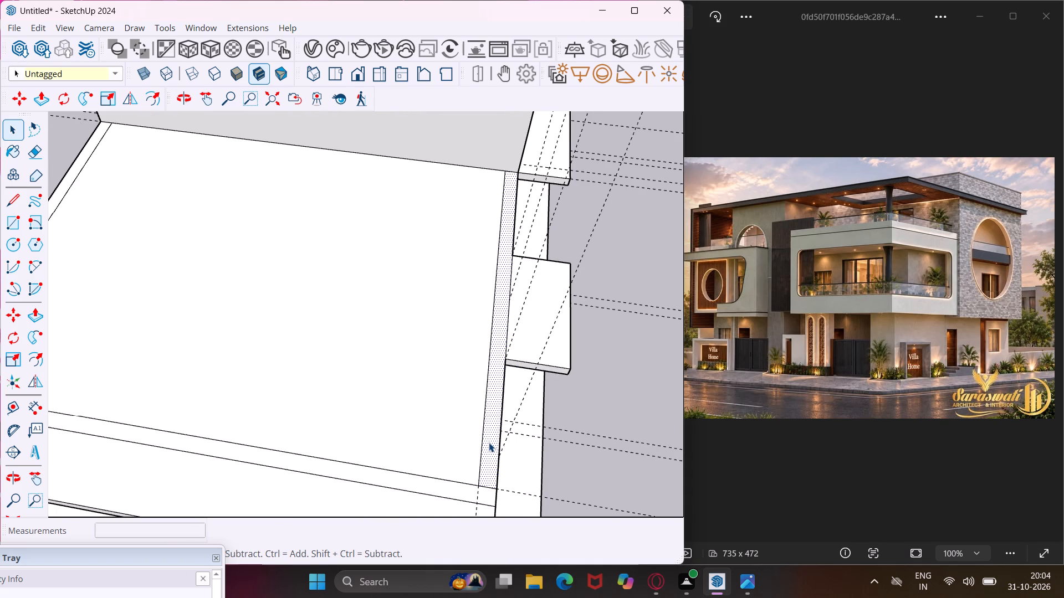
pyautogui.press('p')
pyautogui.click(489, 442)
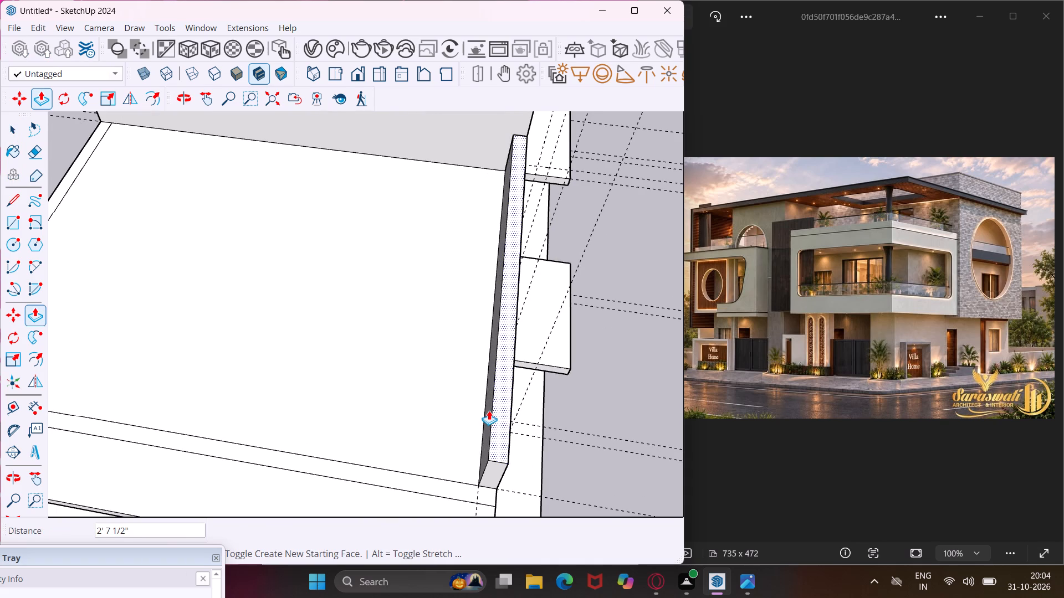
pyautogui.scroll(-9, 473, 389)
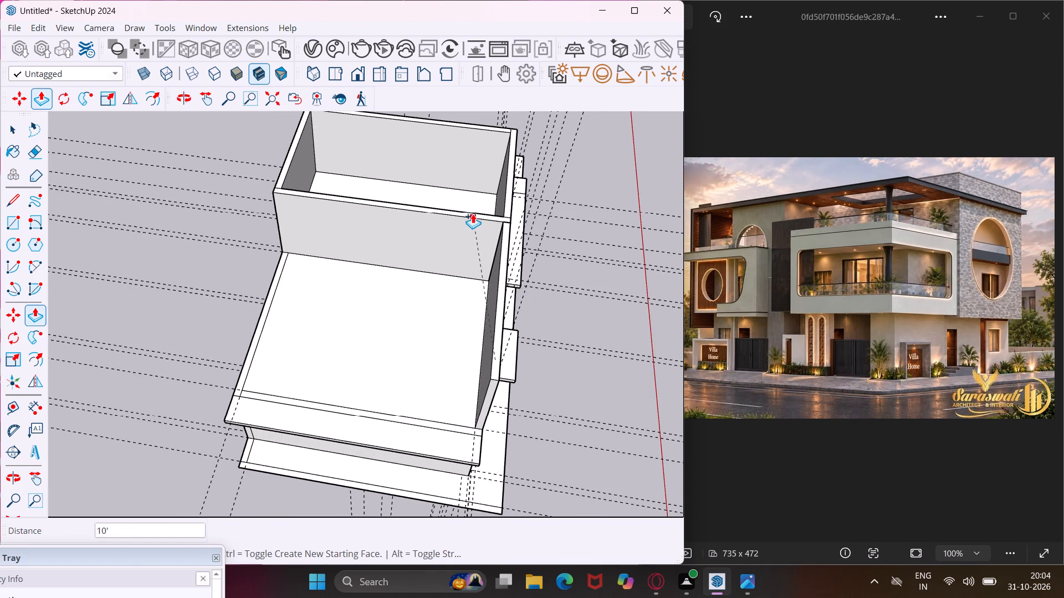
pyautogui.click(472, 213)
# Raise the open-end wall strip 10', level with the front wall.
pyautogui.scroll(9, 471, 428)
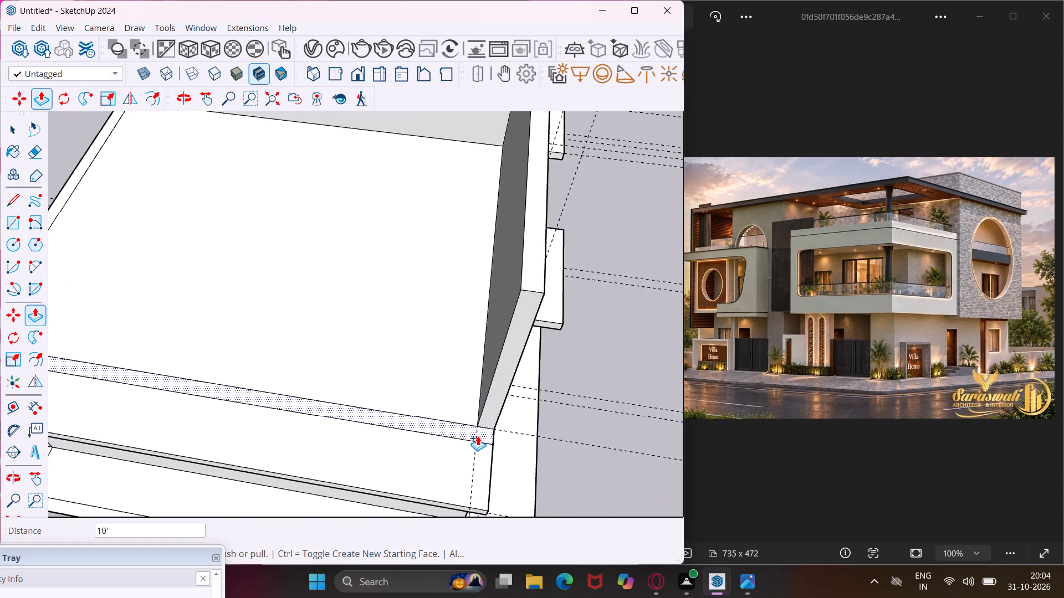
pyautogui.click(478, 436)
pyautogui.moveTo(527, 261); pyautogui.dragTo(408, 301, button='middle')
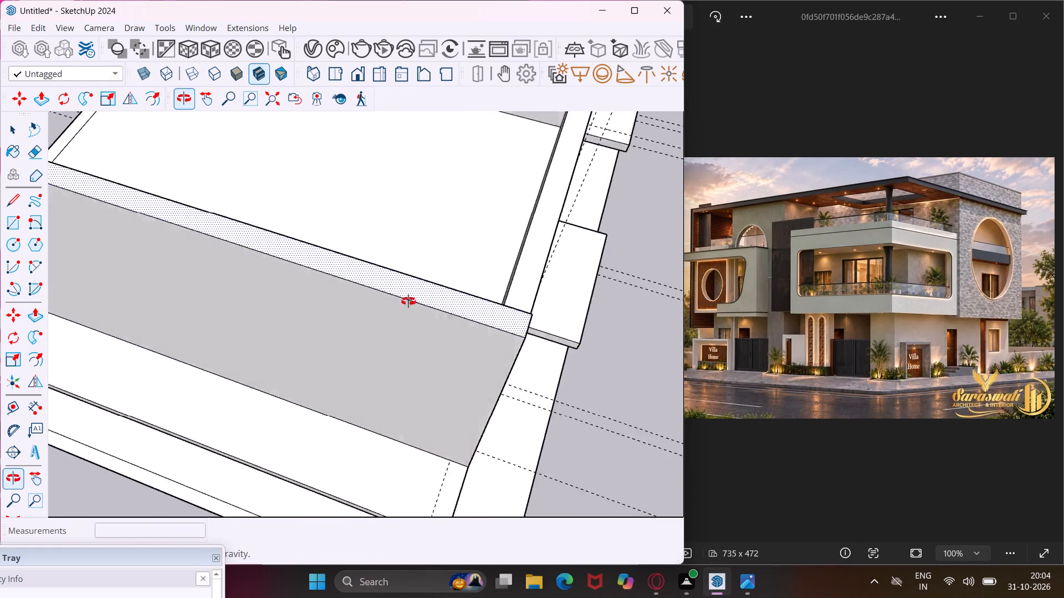
pyautogui.moveTo(408, 301); pyautogui.dragTo(315, 316, button='middle')
pyautogui.click(505, 324)
# Raise the remaining back wall strip 10' to enclose the second room.
pyautogui.scroll(-11, 484, 359)
pyautogui.scroll(7, 330, 180)
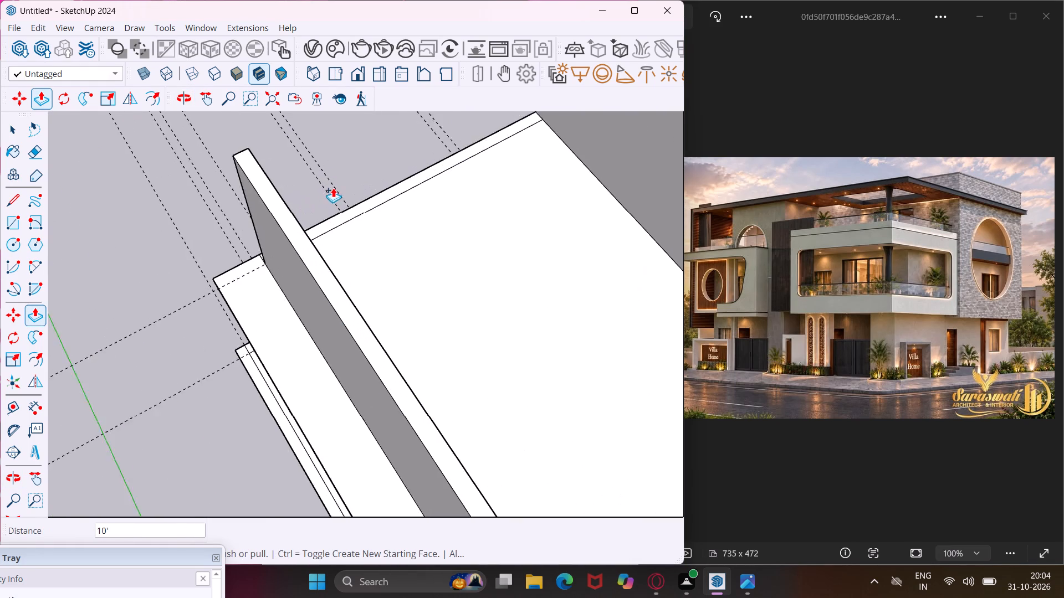
pyautogui.scroll(2, 333, 188)
pyautogui.click(326, 235)
pyautogui.click(276, 286)
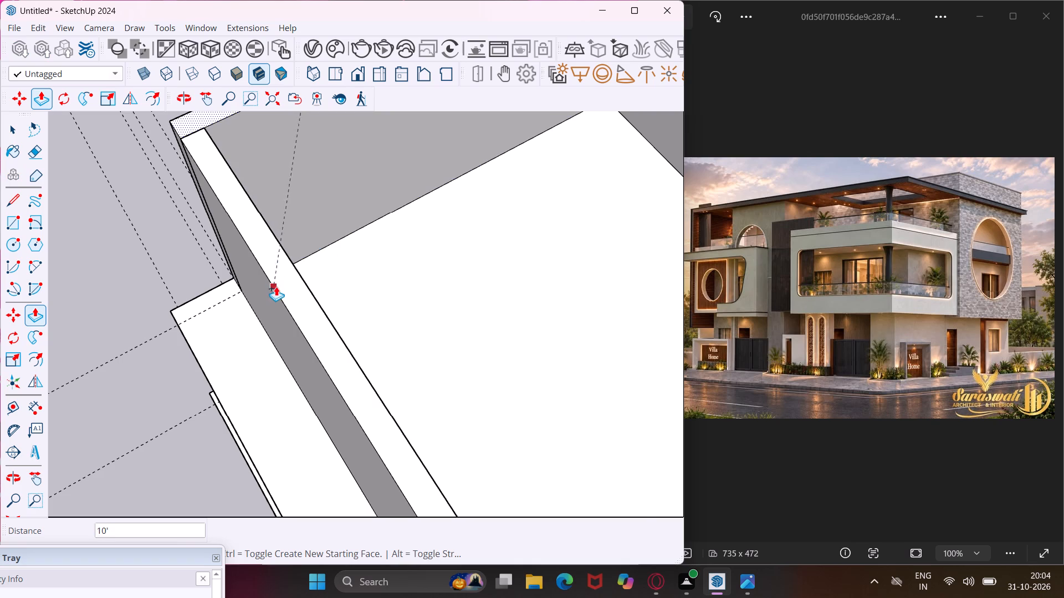
pyautogui.scroll(-12, 260, 386)
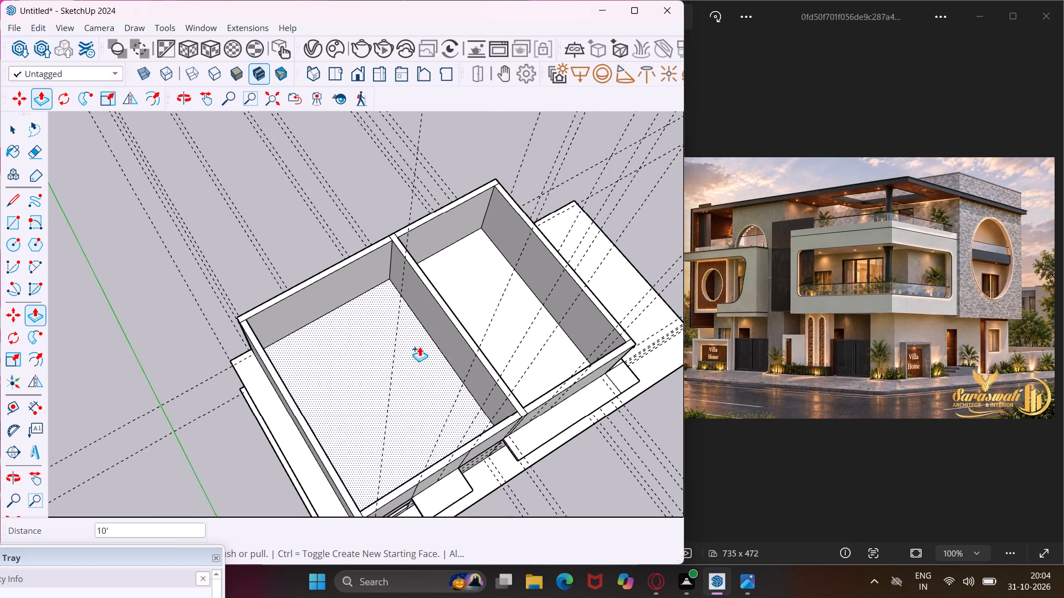
pyautogui.press('Escape')
pyautogui.press('space')
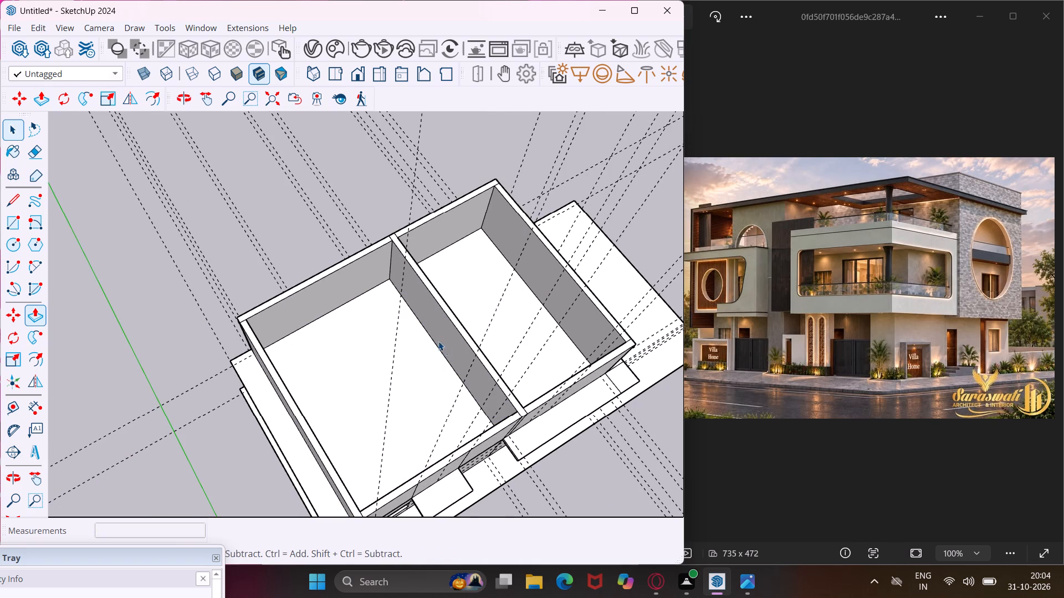
# Draw a window rectangle about 4' 4" square on the first-floor front wall of the smaller room, near the partition wall.
pyautogui.moveTo(534, 402); pyautogui.dragTo(388, 185, button='middle')
pyautogui.scroll(2, 433, 212)
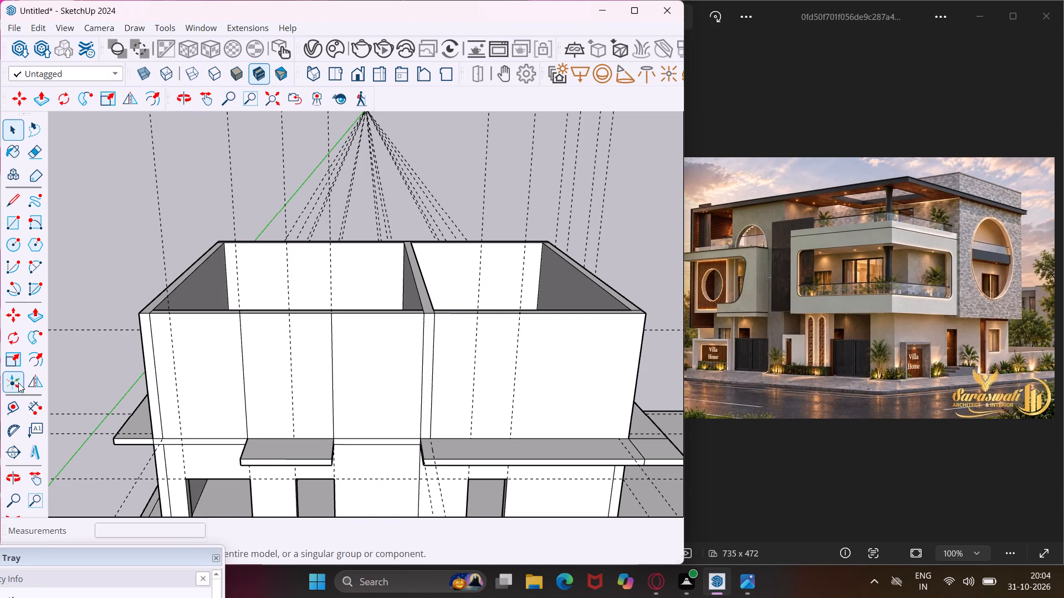
pyautogui.click(19, 224)
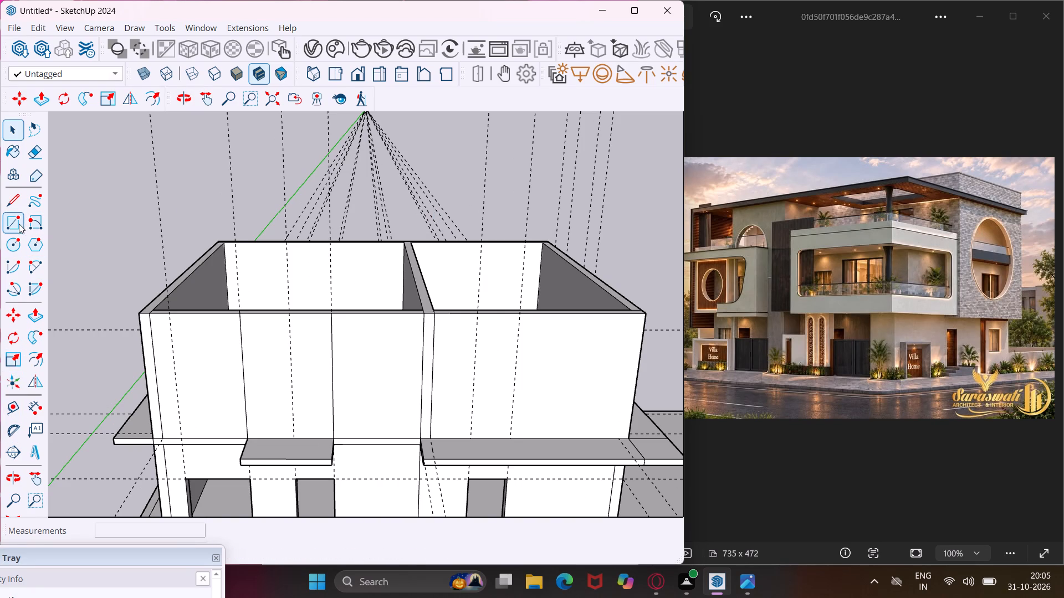
pyautogui.scroll(-2, 100, 316)
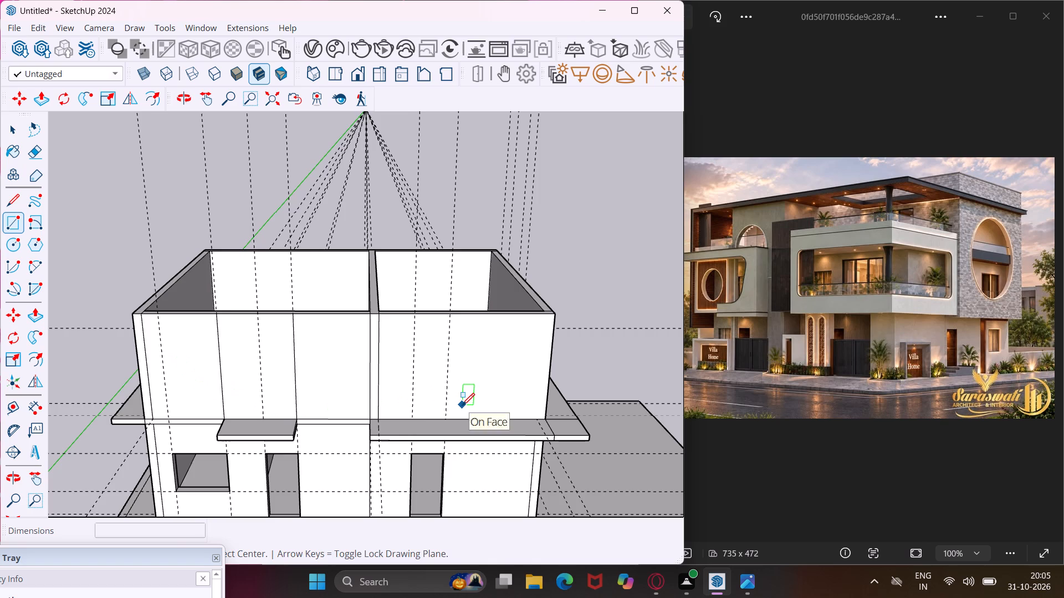
pyautogui.scroll(-1, 462, 406)
pyautogui.moveTo(462, 406); pyautogui.dragTo(432, 457, button='middle')
pyautogui.scroll(4, 443, 444)
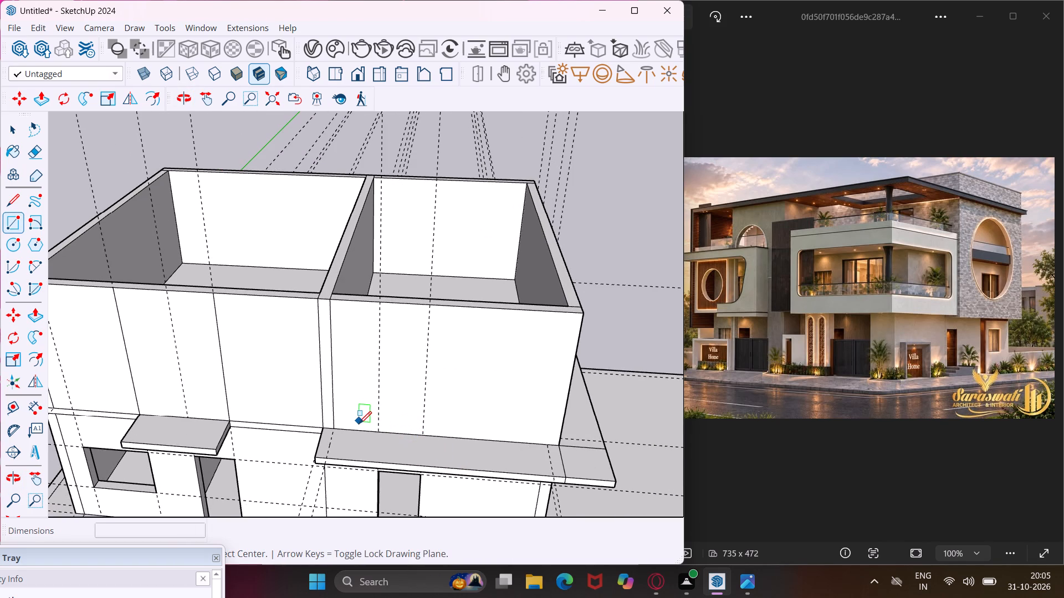
pyautogui.click(355, 395)
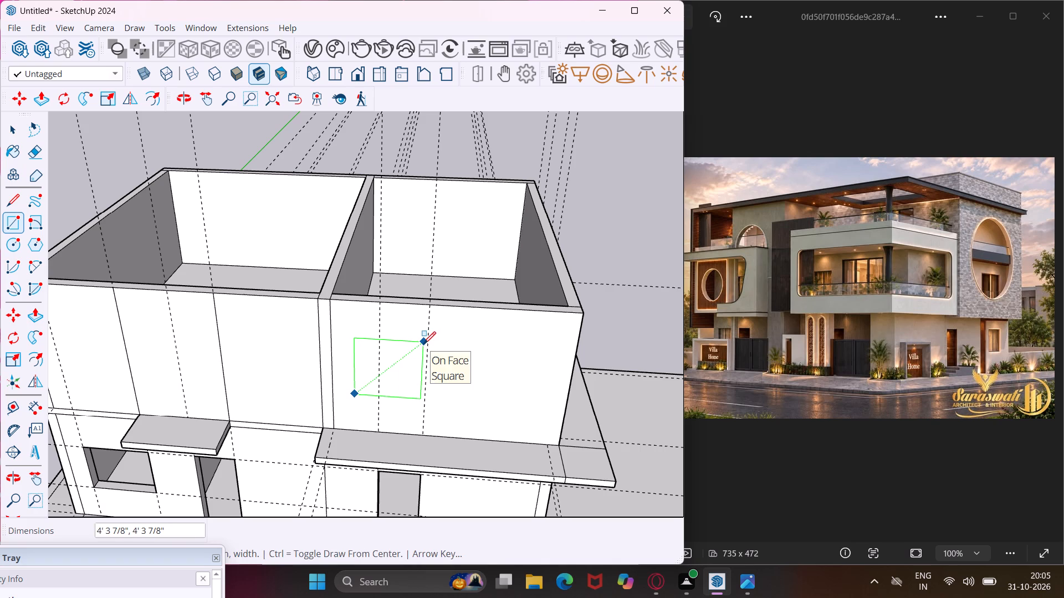
pyautogui.click(423, 344)
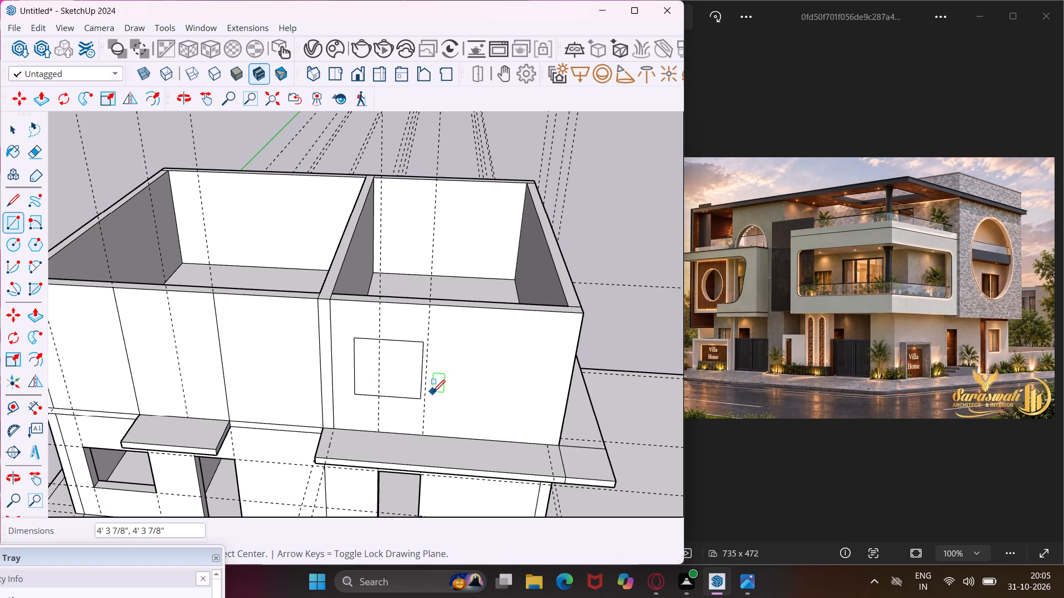
# Draw a door rectangle about 6' 2" wide by 8' 1" high beside the window, starting from the wall's base edge.
pyautogui.click(434, 437)
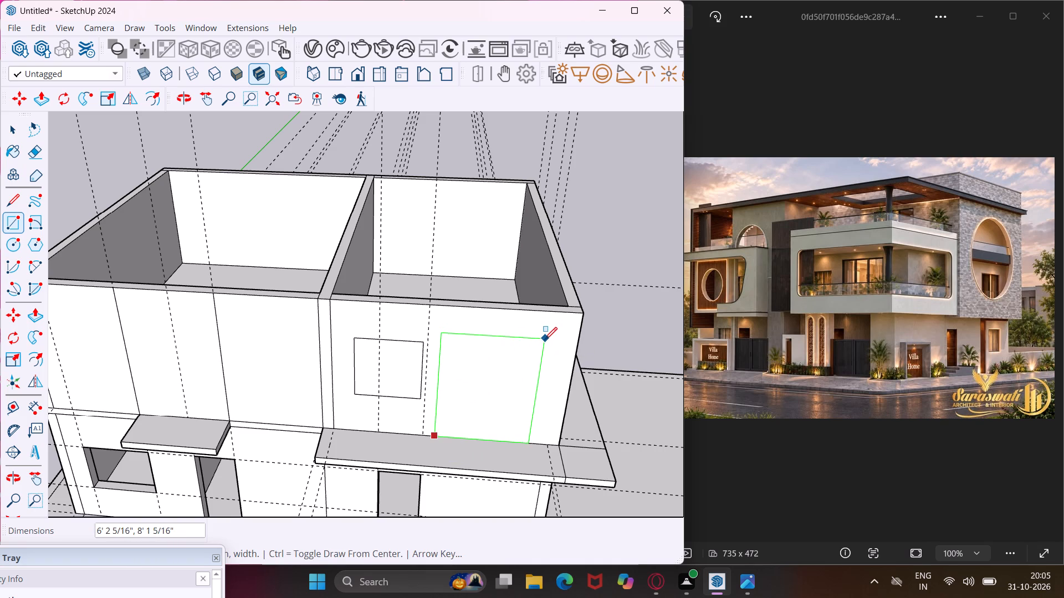
pyautogui.click(545, 339)
pyautogui.press('Escape')
pyautogui.press('space')
# Cut the door opening by pushing its rectangle 9" through the front wall.
pyautogui.scroll(3, 515, 366)
pyautogui.click(515, 366)
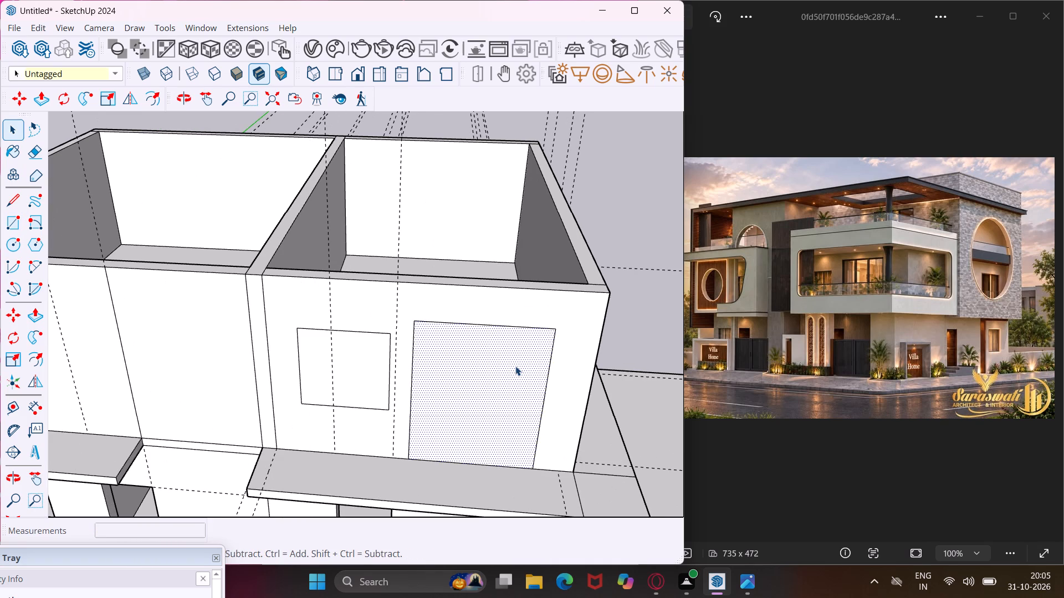
pyautogui.press('p')
pyautogui.click(515, 366)
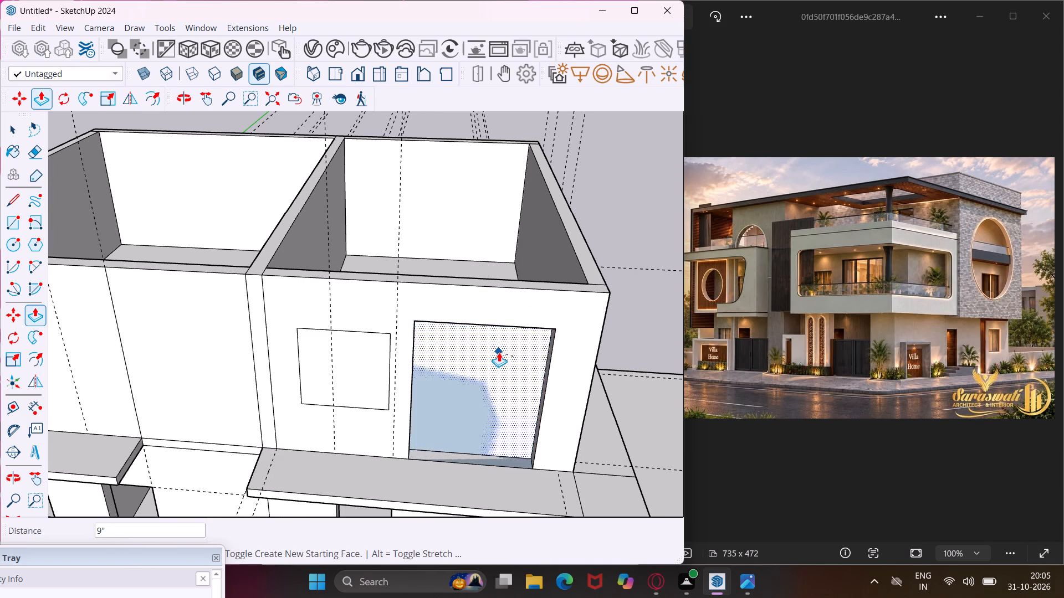
pyautogui.click(499, 352)
# Cut the window opening by pushing the square 9" through the front wall.
pyautogui.click(346, 382)
pyautogui.click(359, 357)
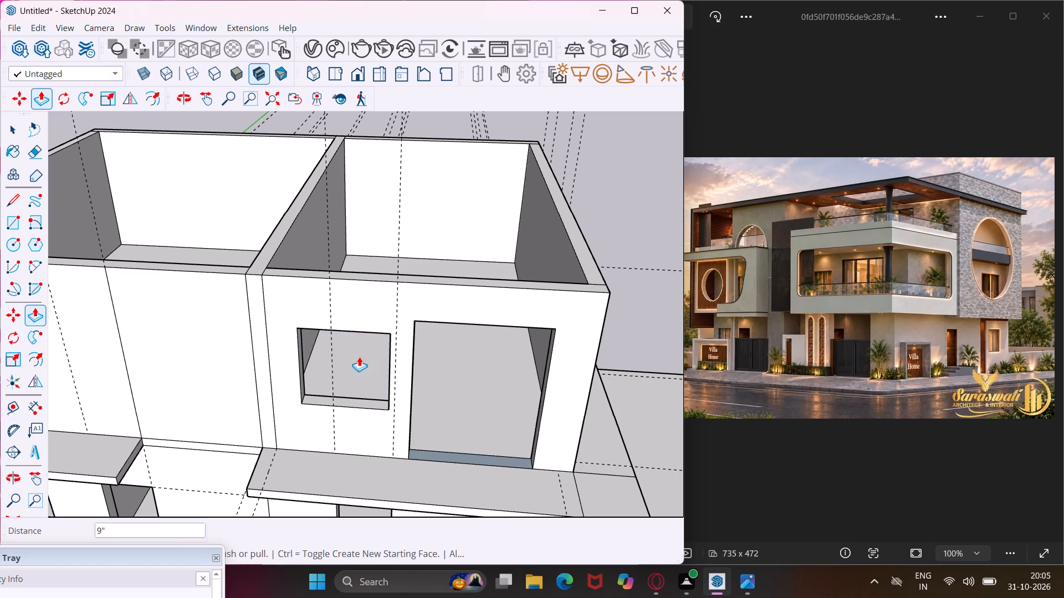
pyautogui.scroll(-5, 283, 393)
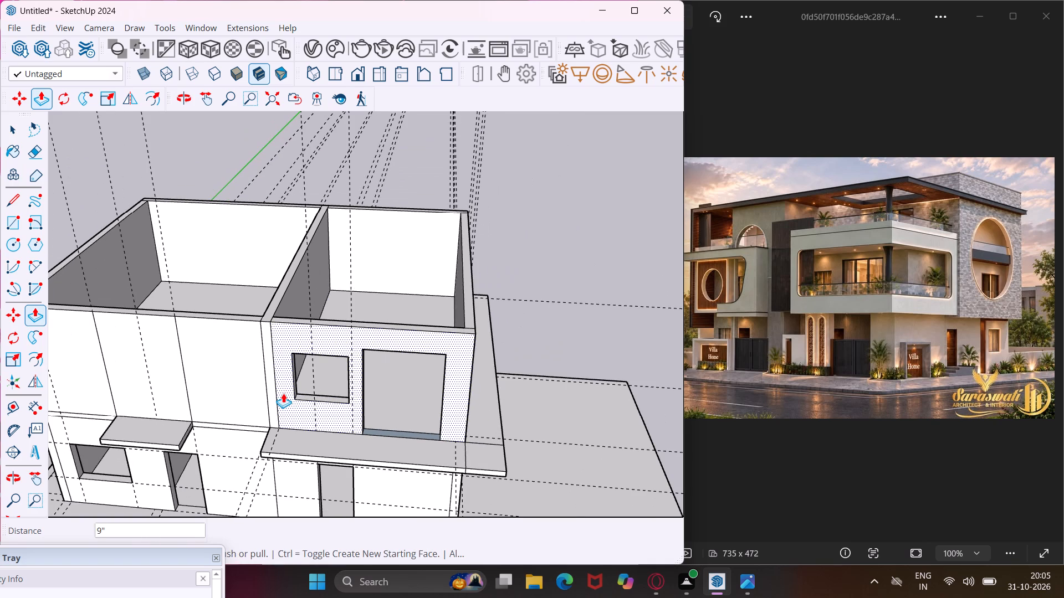
pyautogui.press('Escape')
pyautogui.press('space')
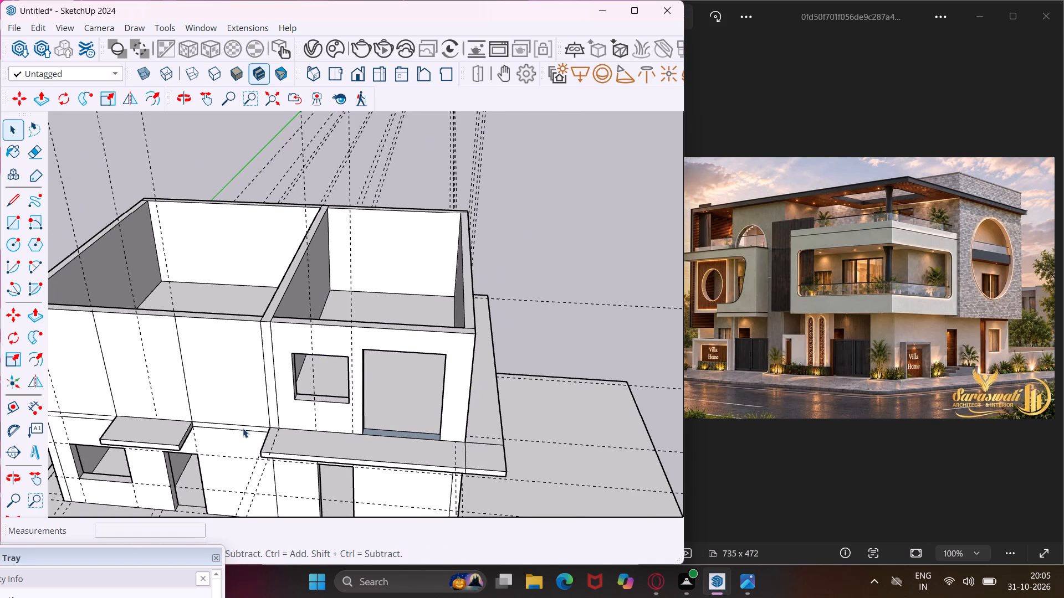
# Pull the slab-edge strip above the ground-floor front window outward about 1', beside the small door canopy.
pyautogui.moveTo(182, 401); pyautogui.dragTo(225, 400, button='middle')
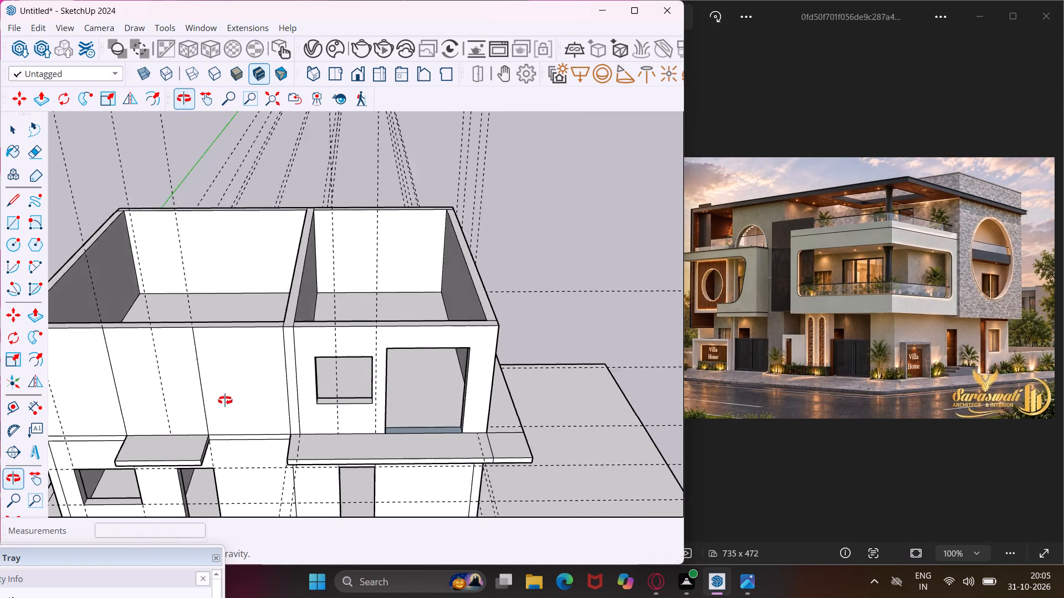
pyautogui.moveTo(225, 400); pyautogui.dragTo(346, 363, button='middle')
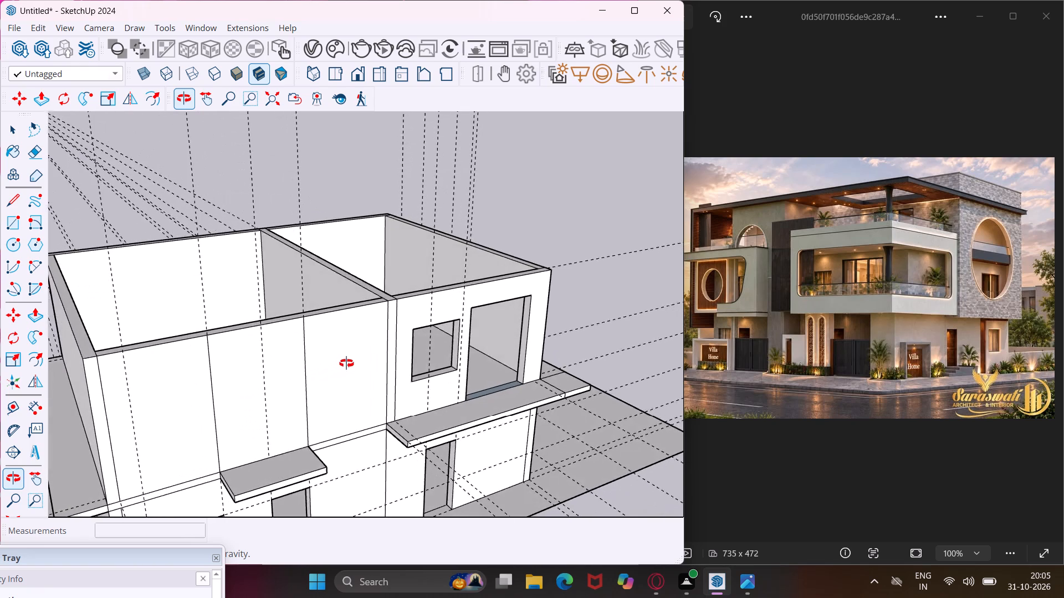
pyautogui.moveTo(346, 363); pyautogui.dragTo(359, 362, button='middle')
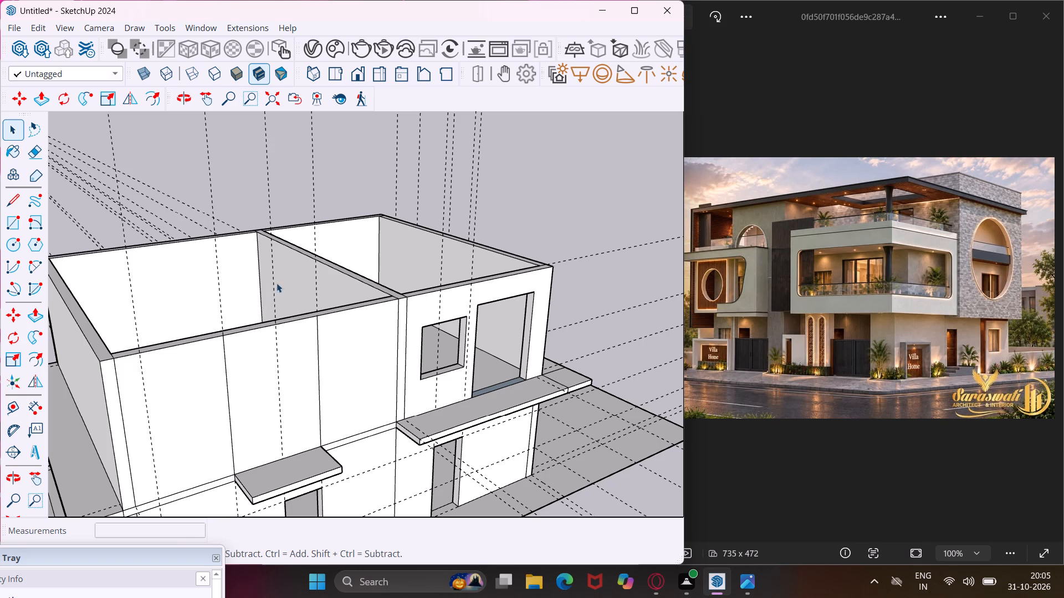
pyautogui.scroll(-2, 298, 236)
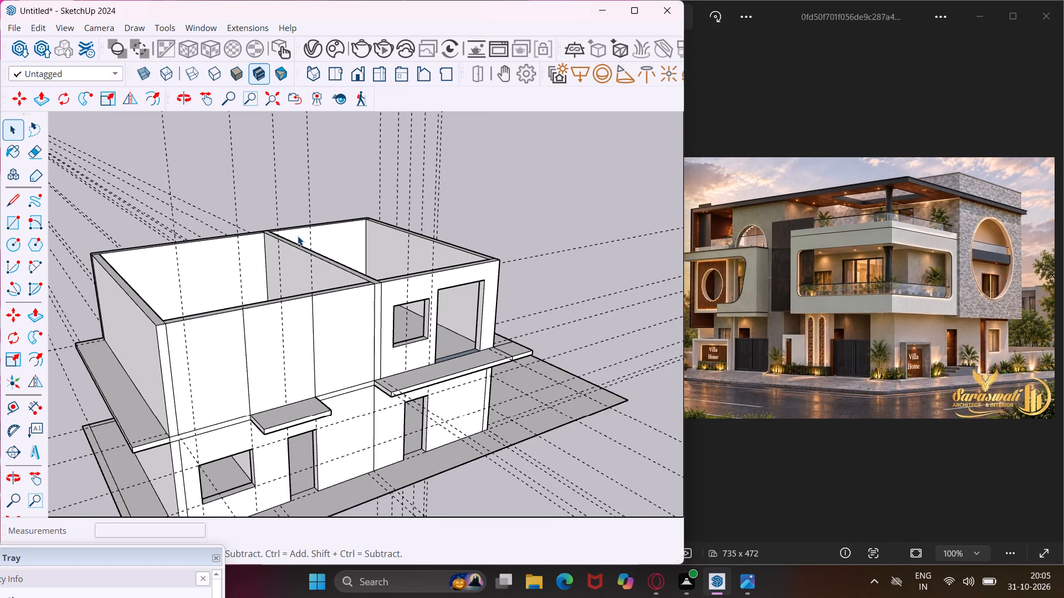
pyautogui.scroll(-2, 298, 236)
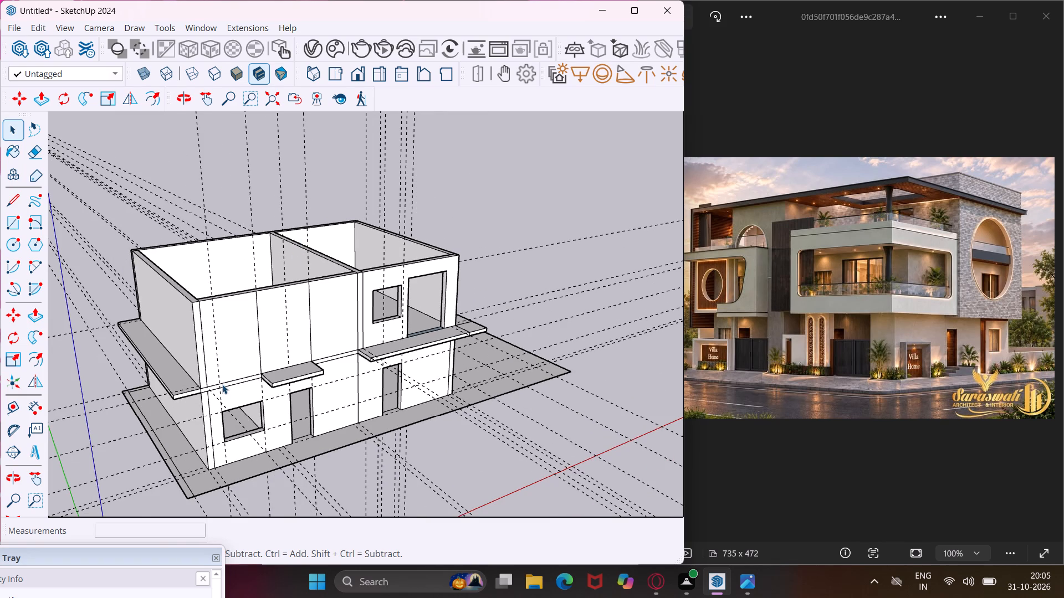
pyautogui.scroll(10, 222, 384)
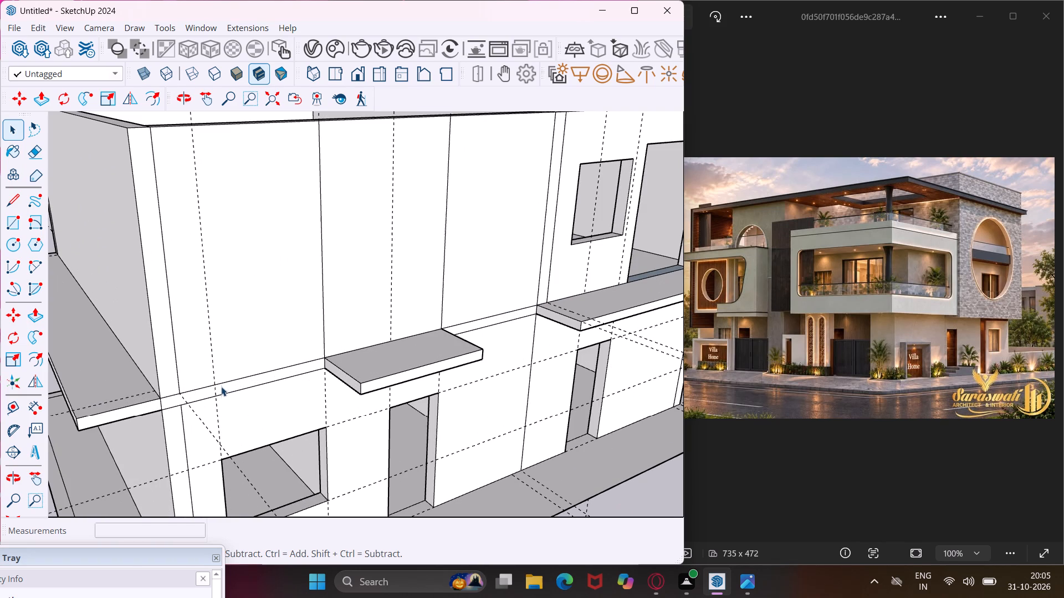
pyautogui.click(221, 389)
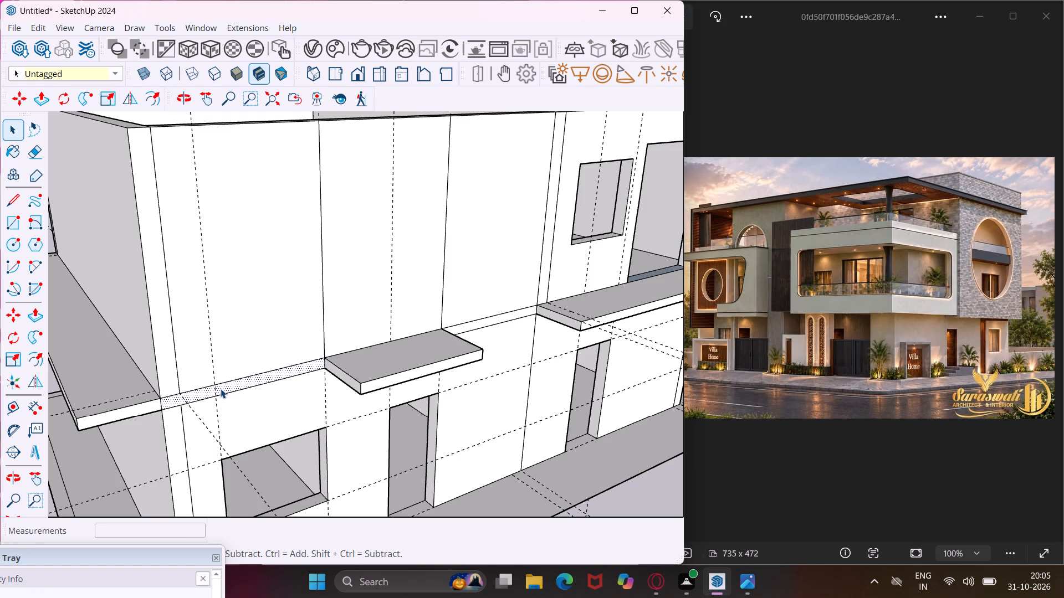
pyautogui.press('p')
pyautogui.click(221, 389)
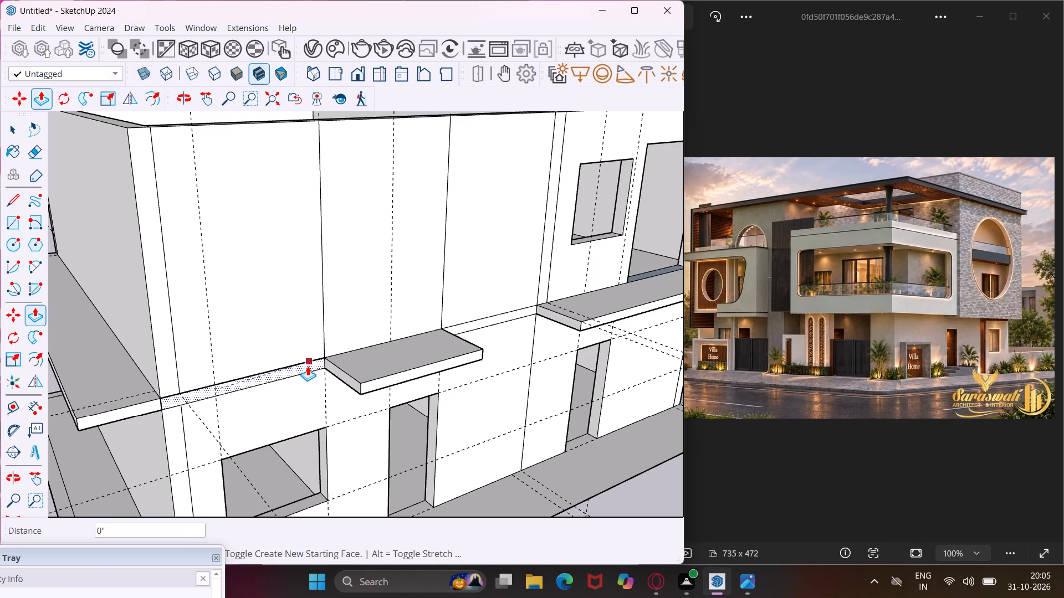
pyautogui.moveTo(270, 389); pyautogui.dragTo(125, 439, button='middle')
pyautogui.scroll(4, 283, 382)
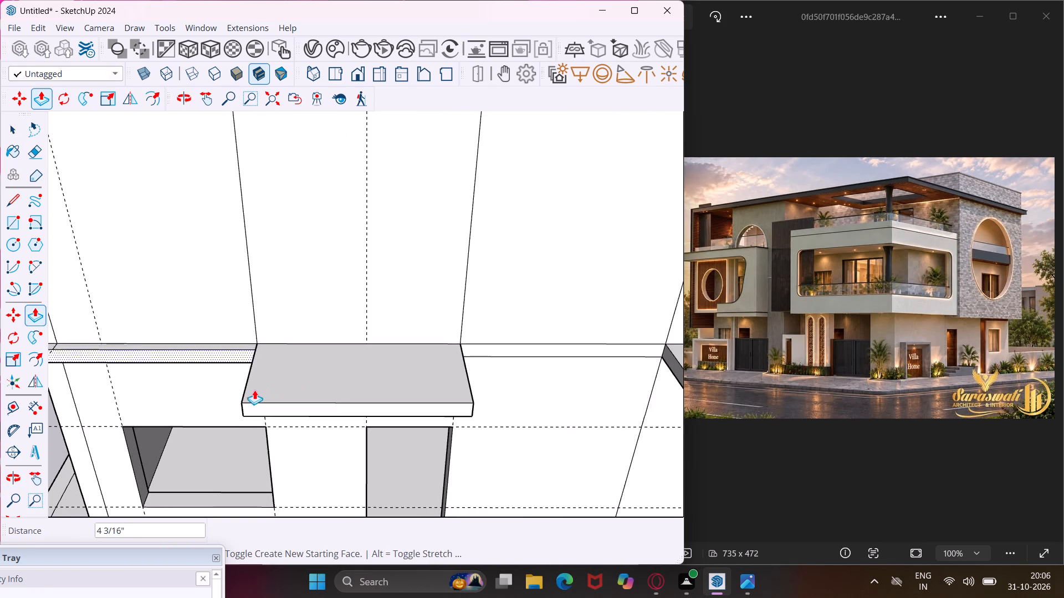
pyautogui.scroll(4, 247, 383)
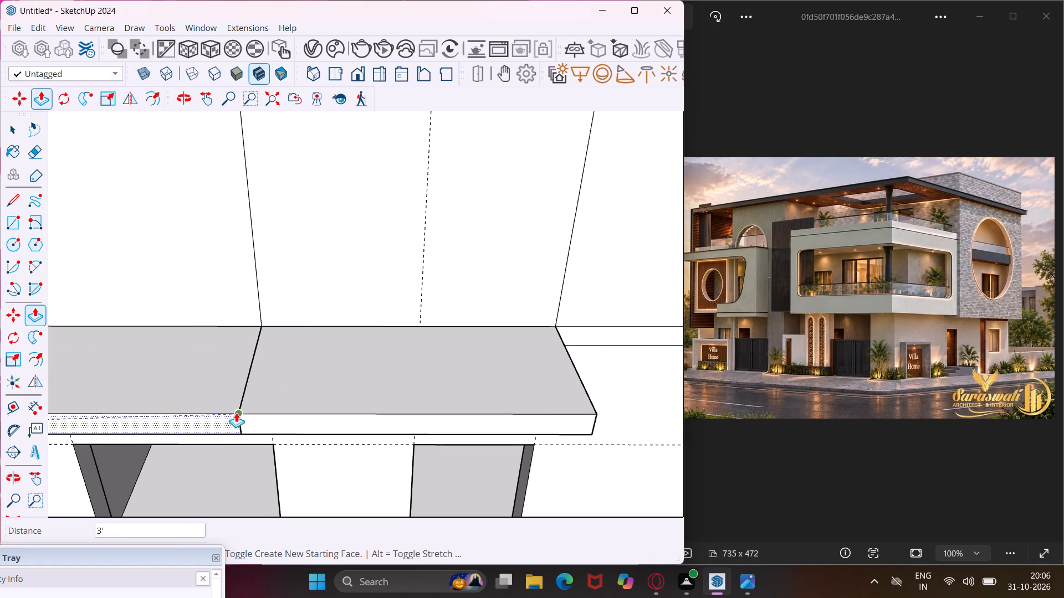
pyautogui.scroll(3, 240, 399)
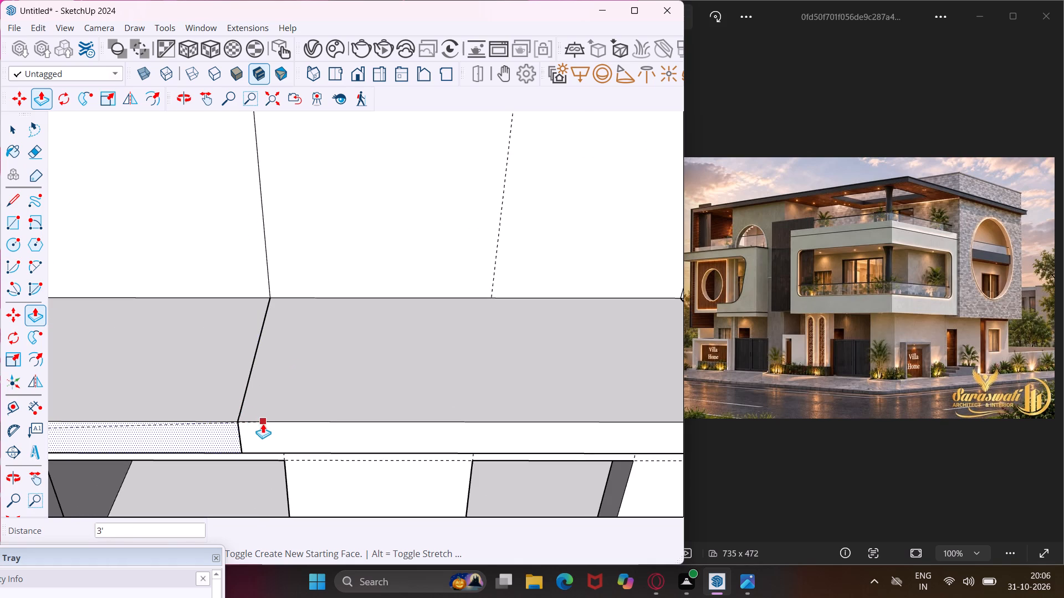
pyautogui.click(248, 413)
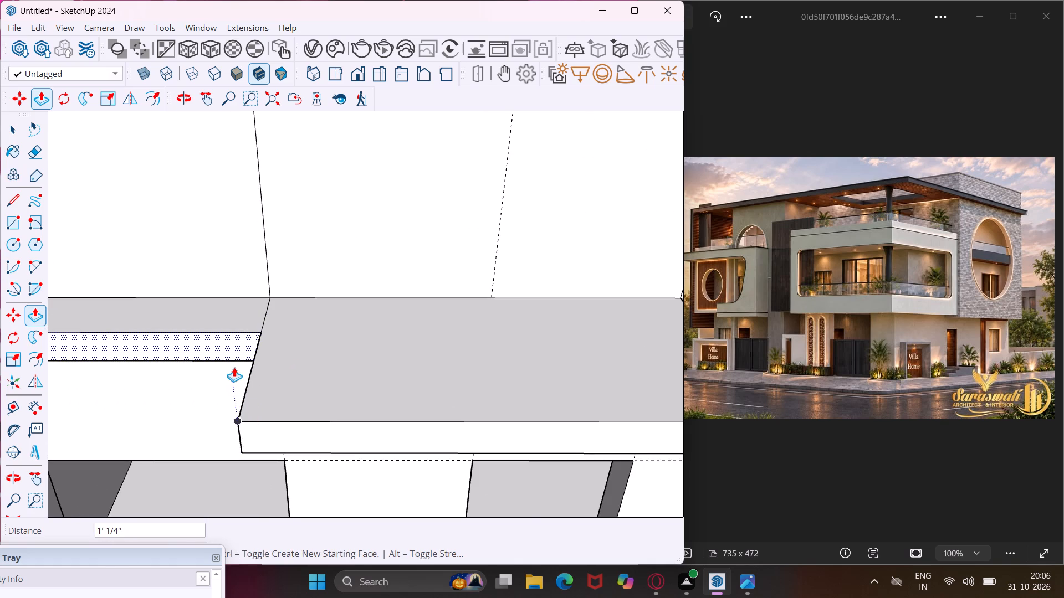
# Pull the same slab edge outward by about 10" more, keeping it short of the door canopy's outer edge.
pyautogui.scroll(4, 238, 353)
pyautogui.press('Escape')
pyautogui.click(242, 344)
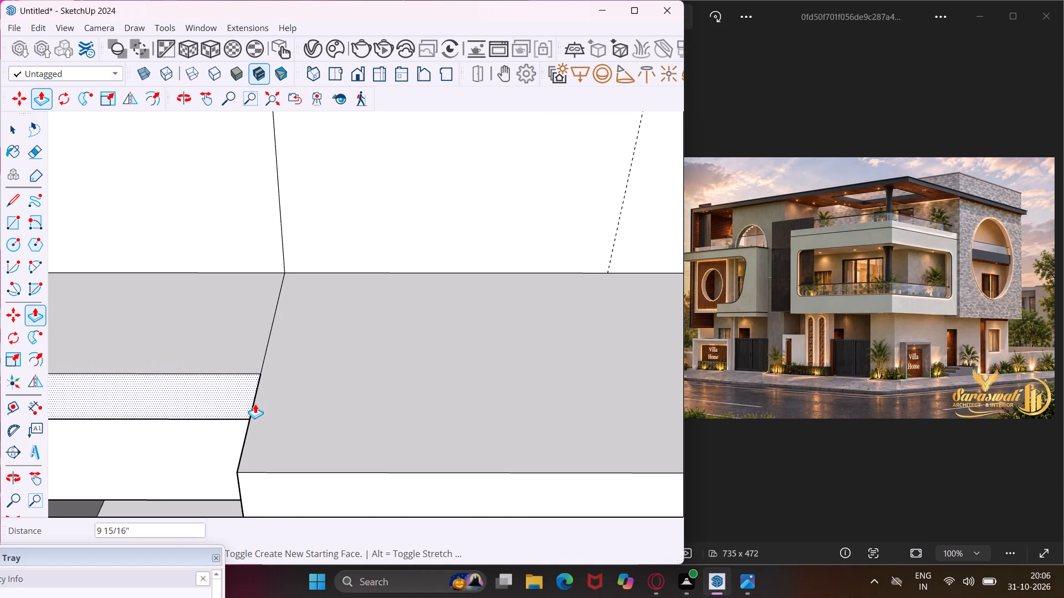
pyautogui.click(255, 404)
pyautogui.press('Escape')
pyautogui.press('space')
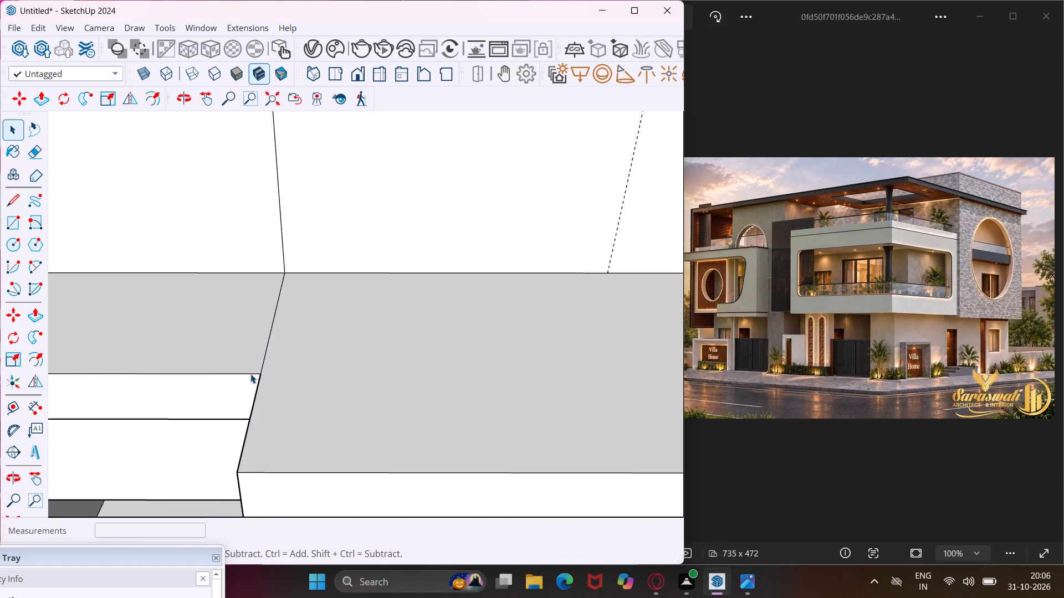
# Extend the end face of the new front slab strip 3' around the corner, flush with the side slab's outer edge.
pyautogui.scroll(-15, 146, 372)
pyautogui.scroll(-8, 155, 369)
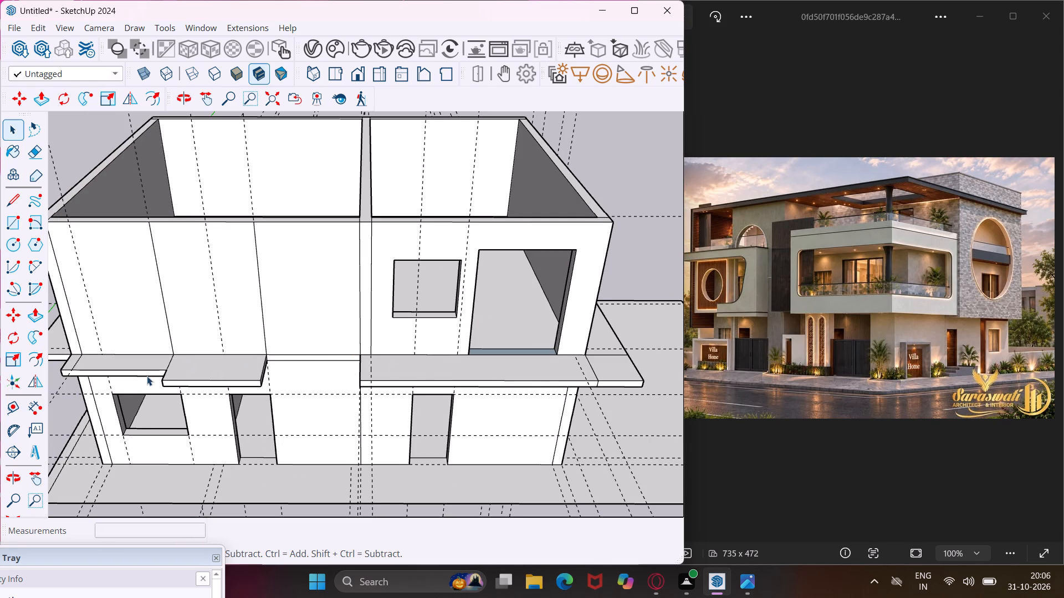
pyautogui.moveTo(147, 376); pyautogui.dragTo(403, 312, button='middle')
pyautogui.scroll(5, 256, 404)
pyautogui.click(332, 414)
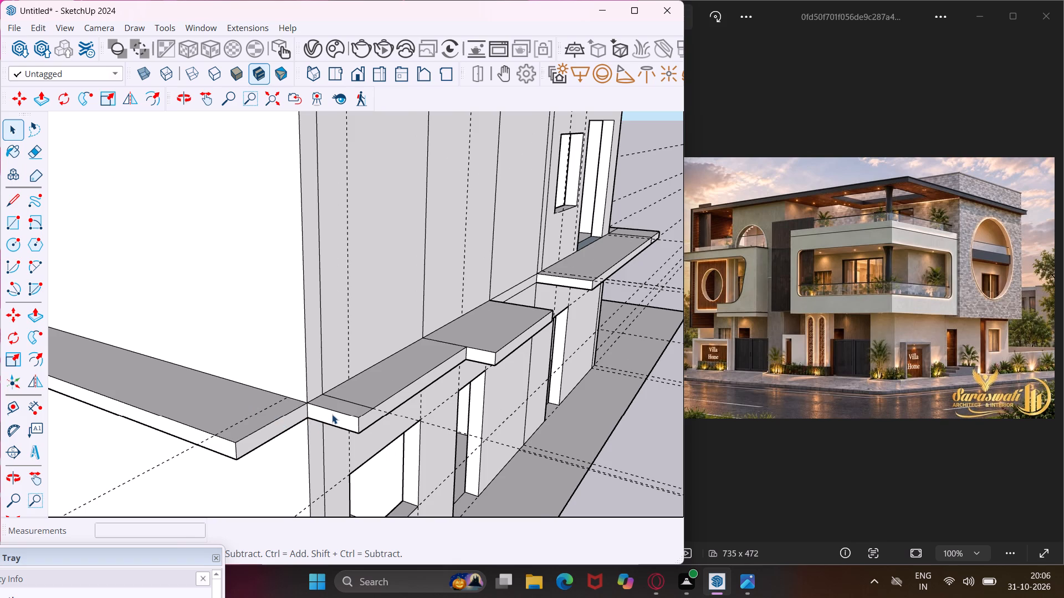
pyautogui.press('p')
pyautogui.click(332, 414)
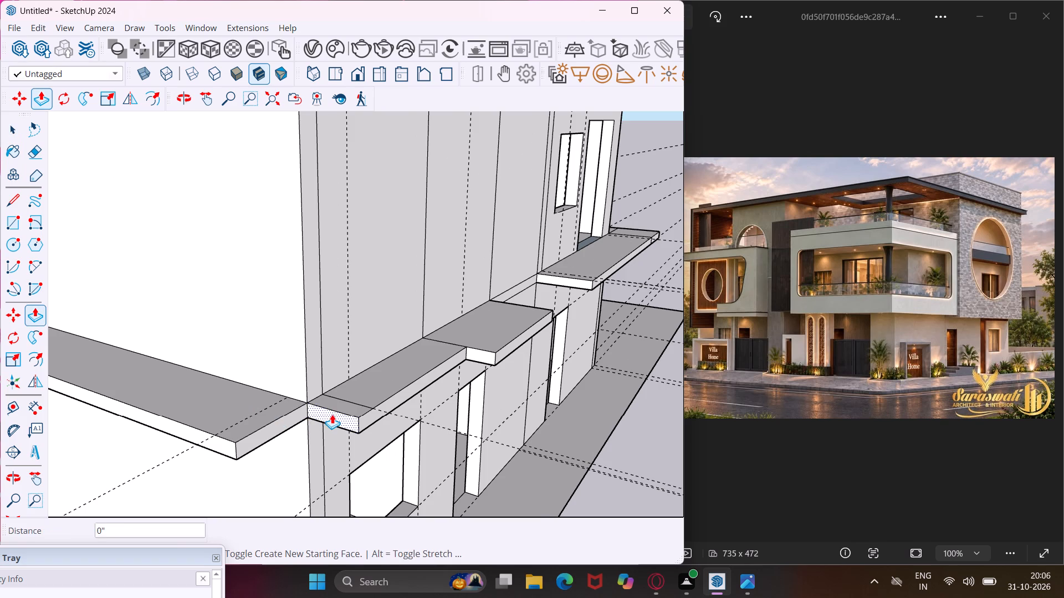
pyautogui.click(228, 438)
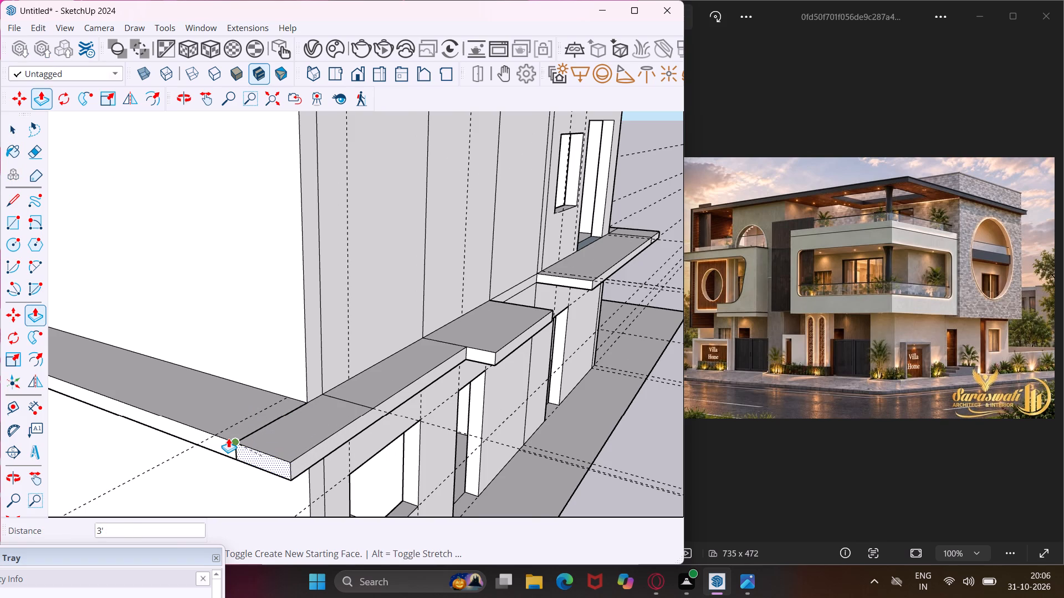
pyautogui.press('Escape')
pyautogui.press('space')
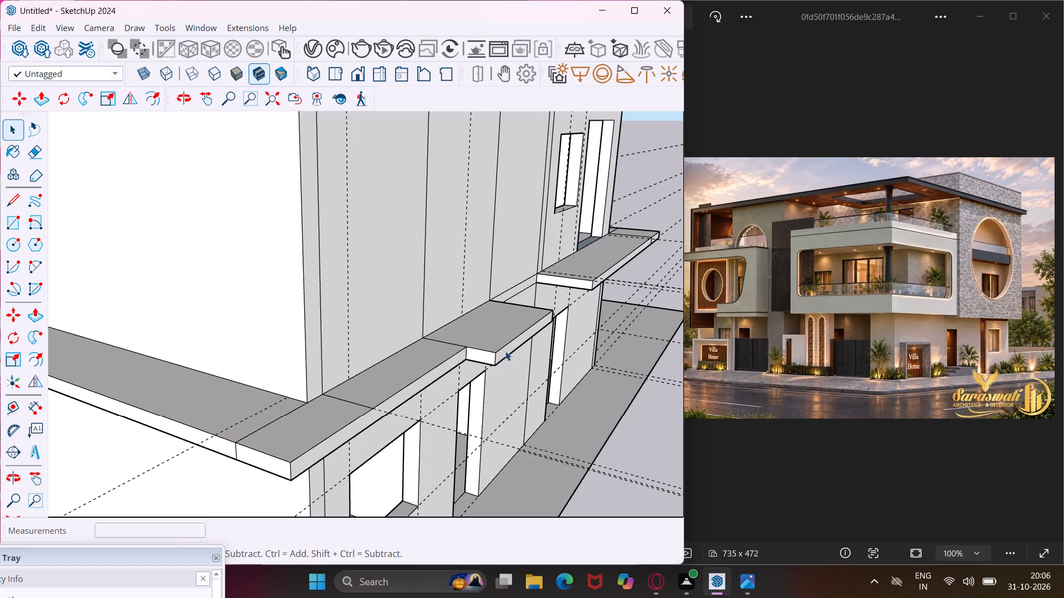
# Inspect the slab projections and first-floor walls from the front, the side and above.
pyautogui.scroll(-8, 406, 339)
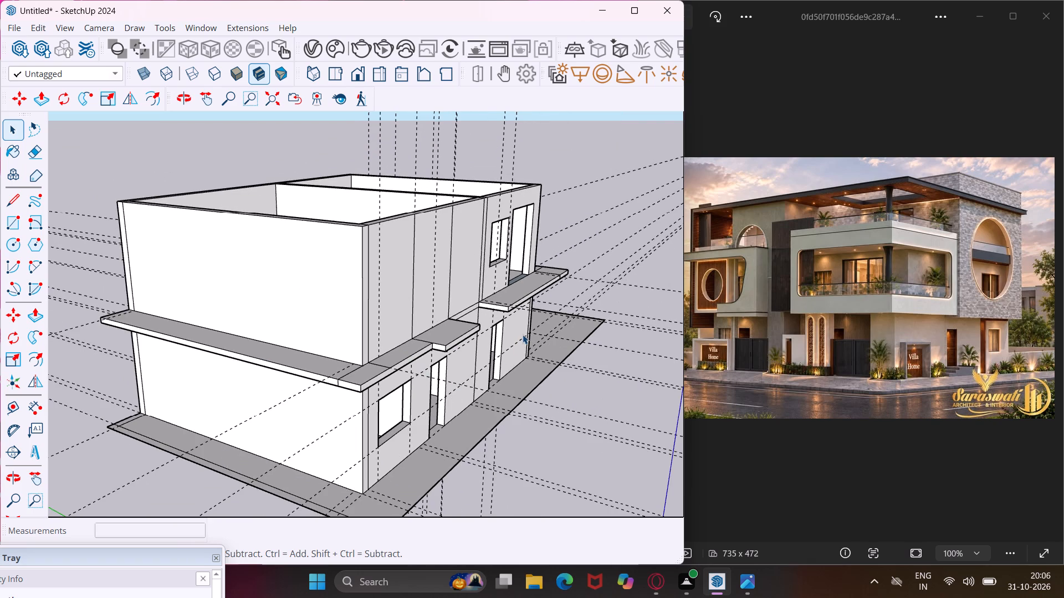
pyautogui.moveTo(523, 334); pyautogui.dragTo(317, 410, button='middle')
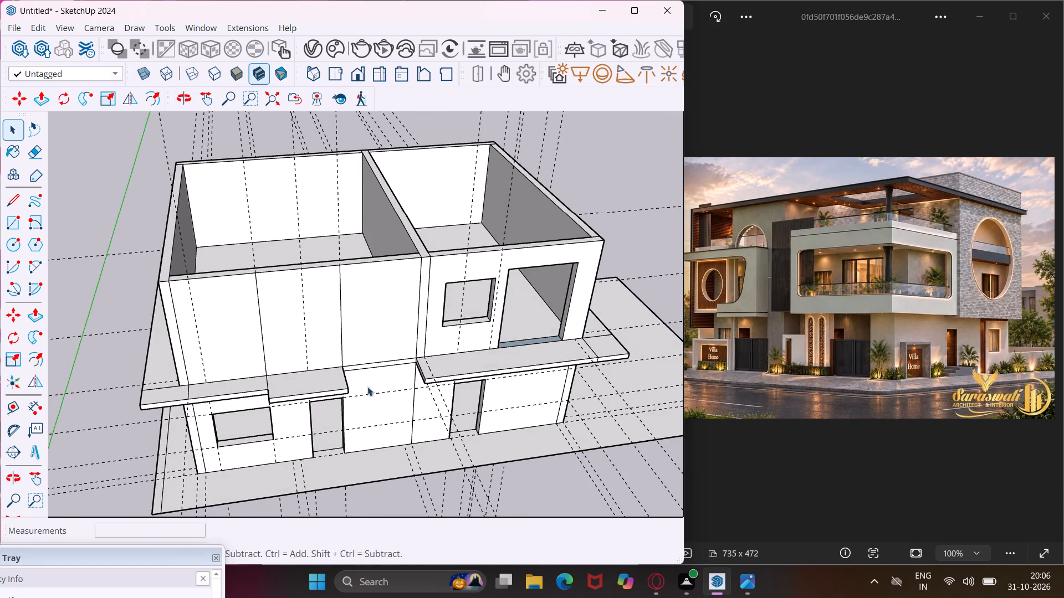
pyautogui.scroll(4, 550, 334)
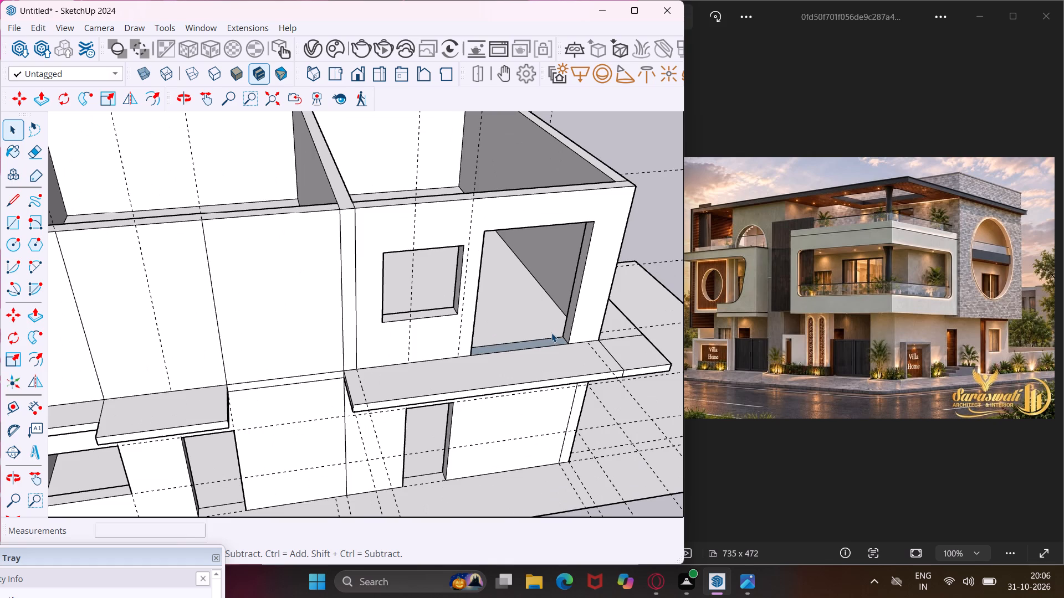
pyautogui.scroll(-4, 519, 334)
pyautogui.moveTo(571, 324); pyautogui.dragTo(270, 327, button='middle')
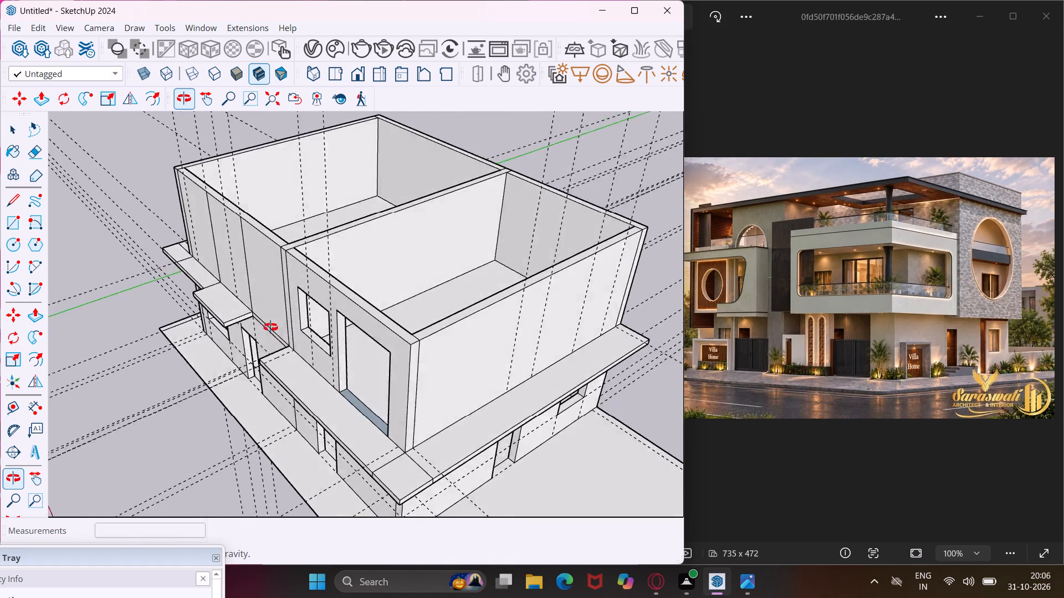
pyautogui.moveTo(270, 327); pyautogui.dragTo(197, 284, button='middle')
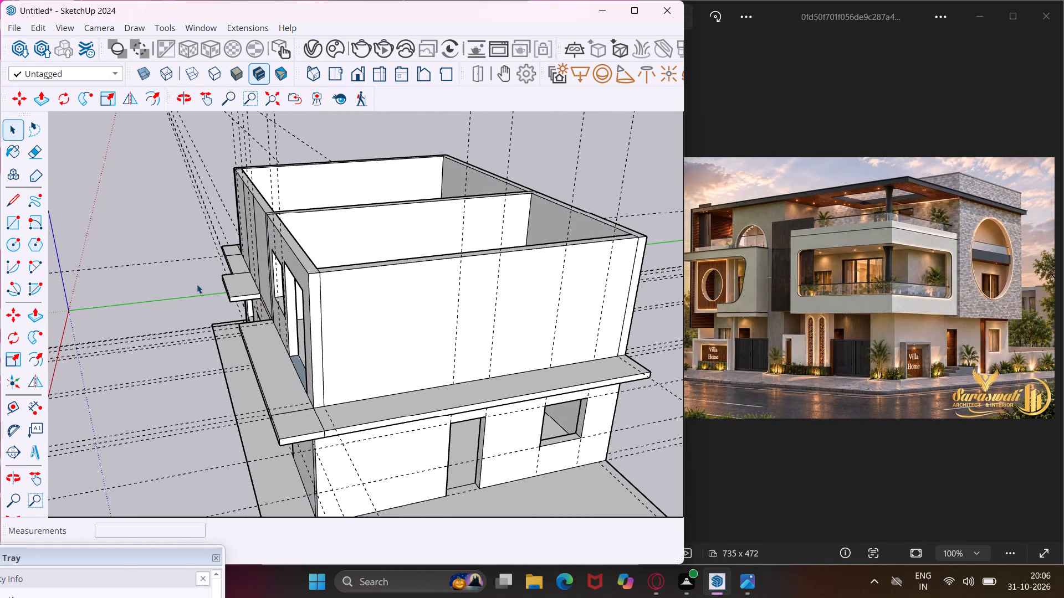
pyautogui.scroll(-1, 347, 267)
pyautogui.moveTo(347, 267); pyautogui.dragTo(345, 270, button='middle')
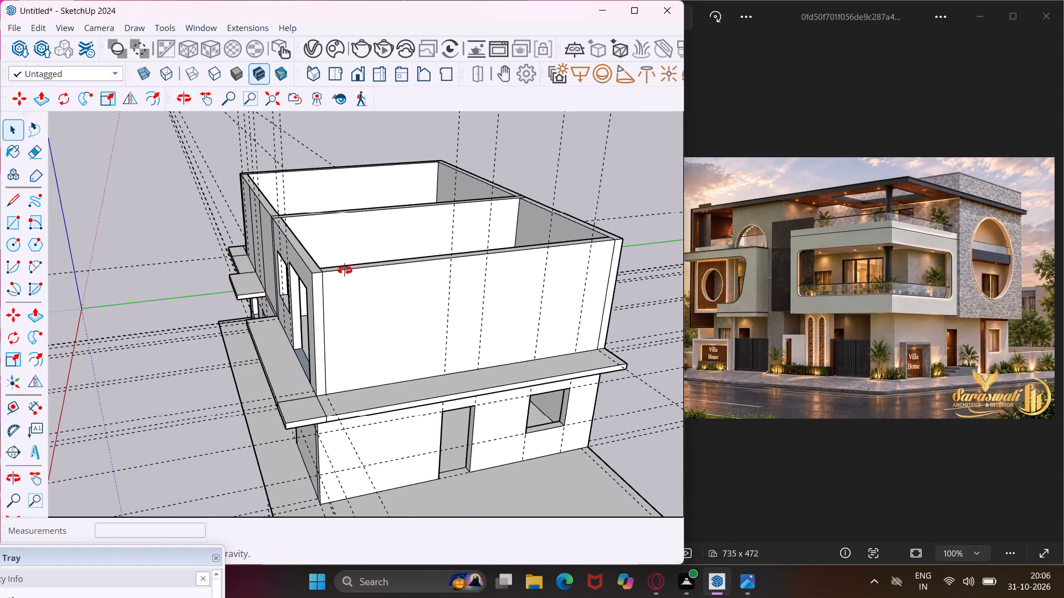
pyautogui.moveTo(345, 270); pyautogui.dragTo(291, 353, button='middle')
pyautogui.scroll(-3, 213, 358)
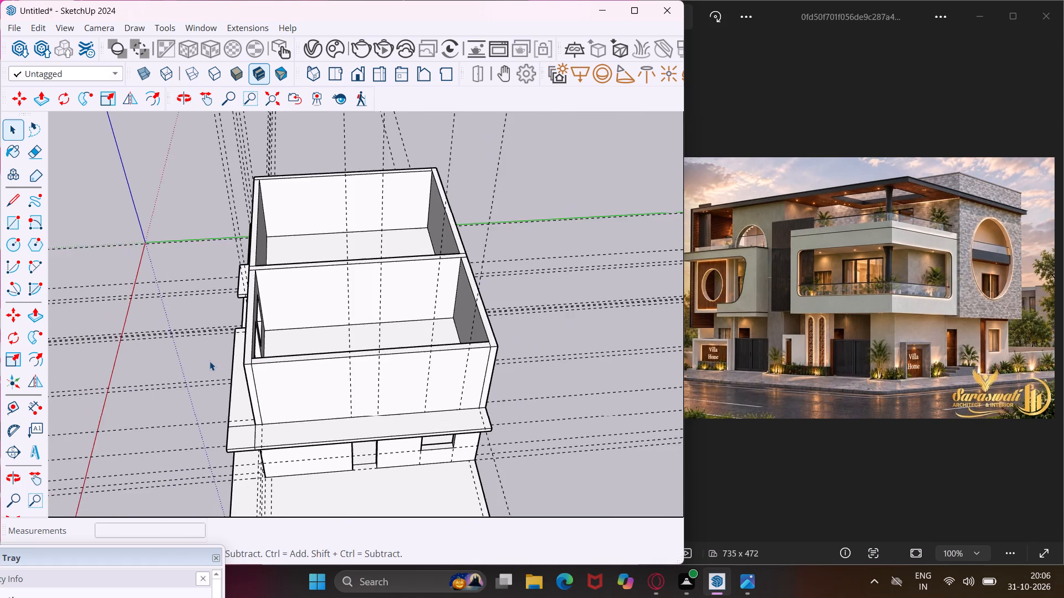
pyautogui.scroll(-1, 209, 361)
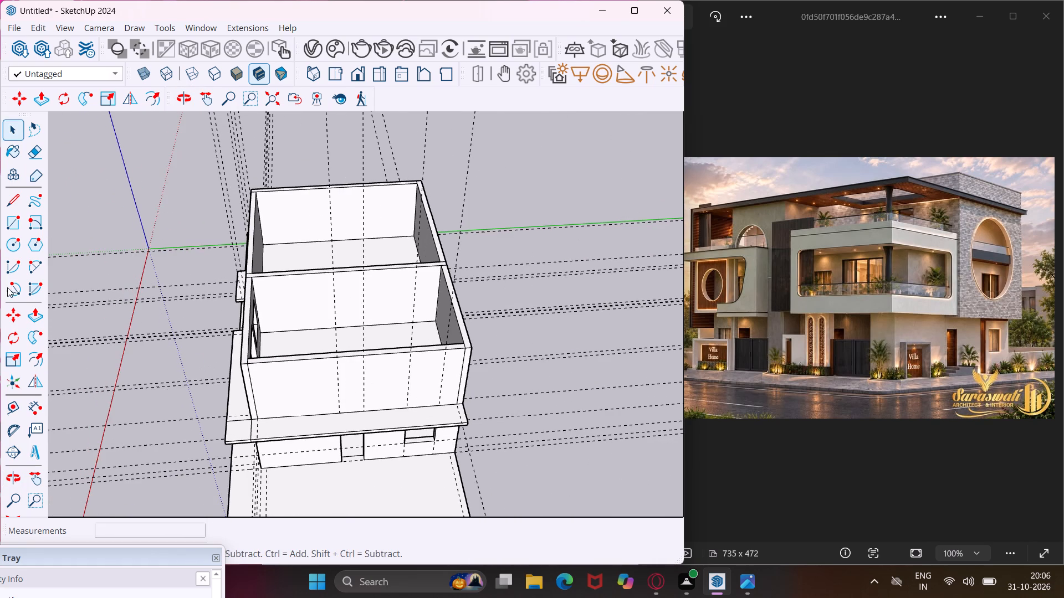
# Draw a vertical rotated rectangle 15' long by 1' high on the smaller room's rear wall top, from the partition to the outer corner.
pyautogui.click(45, 228)
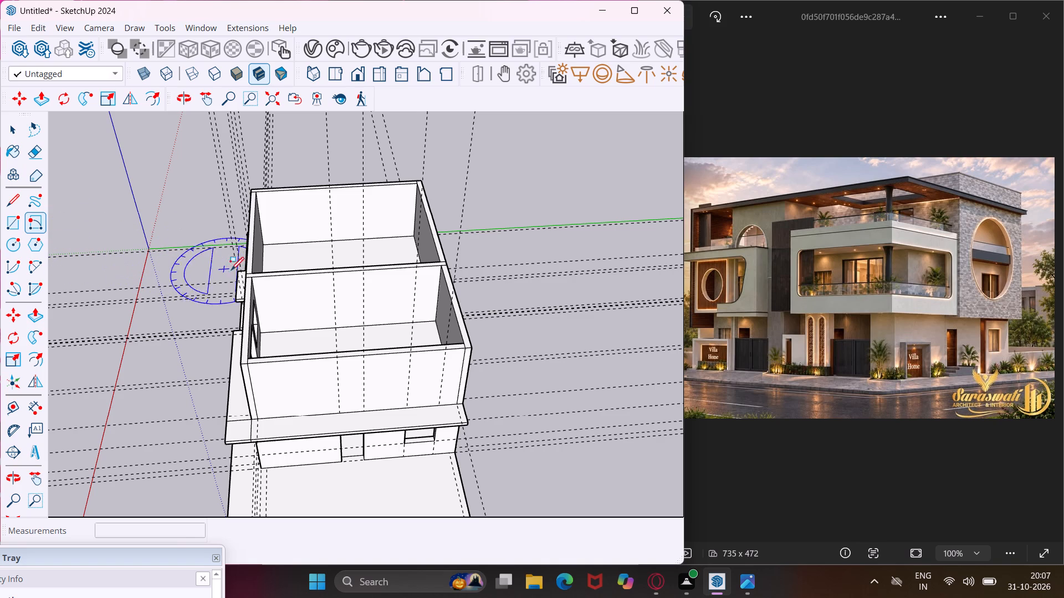
pyautogui.scroll(2, 443, 265)
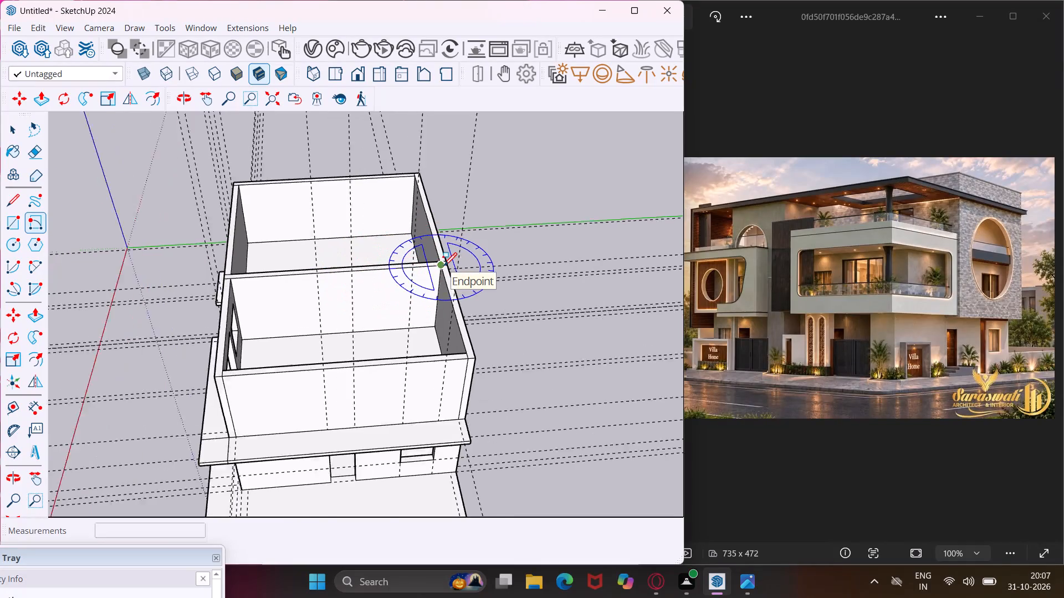
pyautogui.scroll(4, 443, 265)
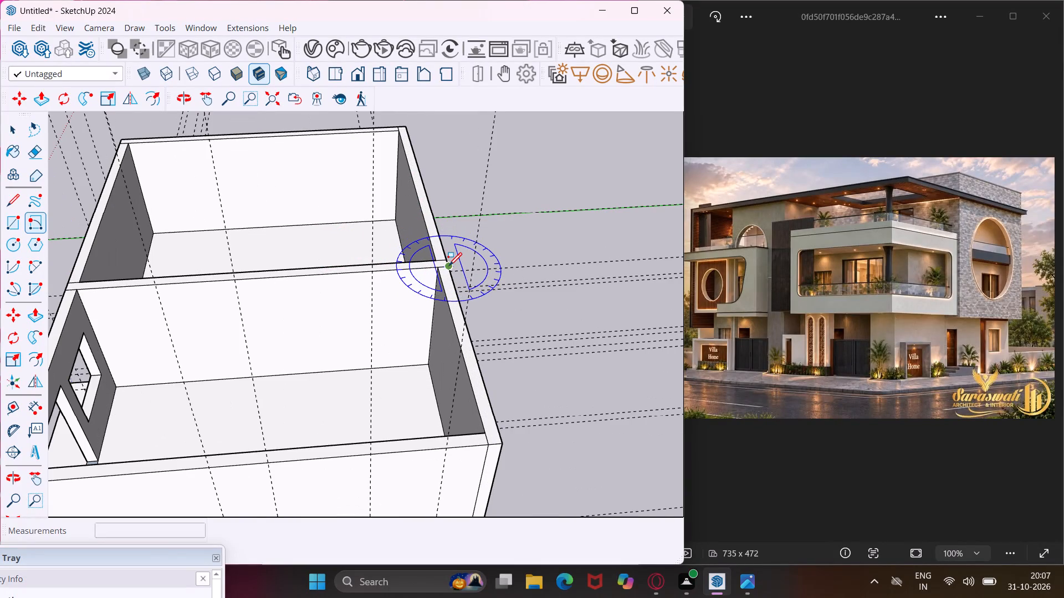
pyautogui.click(448, 266)
pyautogui.scroll(-2, 446, 319)
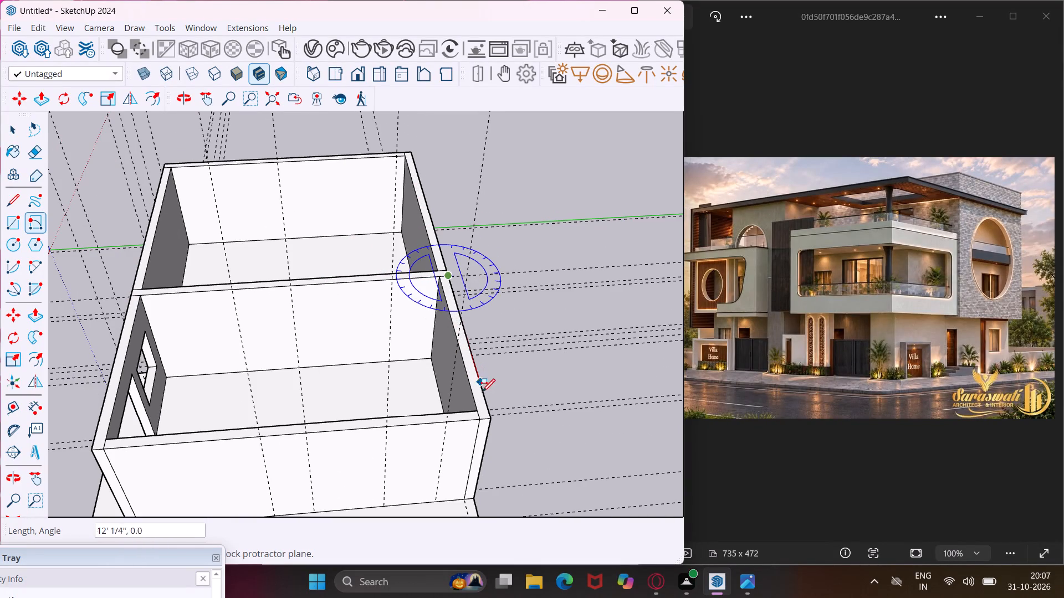
pyautogui.click(489, 417)
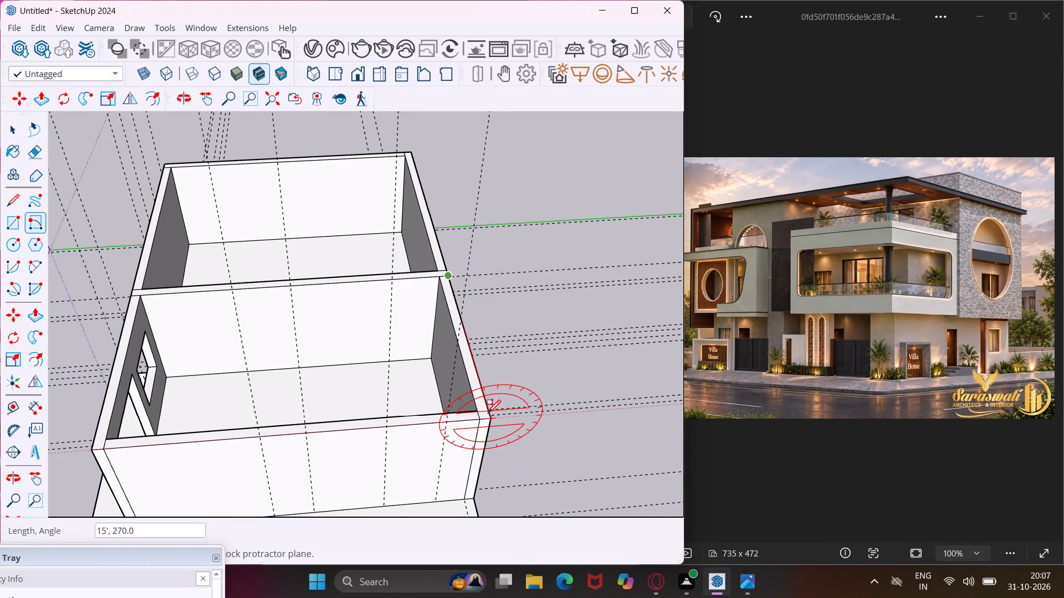
pyautogui.moveTo(487, 413); pyautogui.dragTo(492, 305, button='middle')
pyautogui.scroll(3, 491, 263)
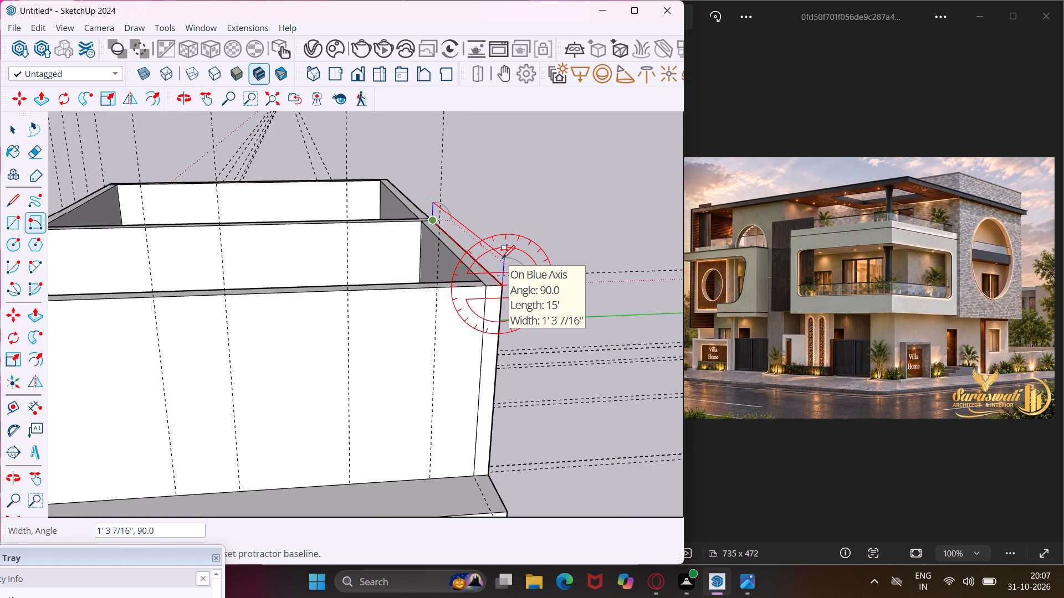
pyautogui.write("1'")
pyautogui.press('Return')
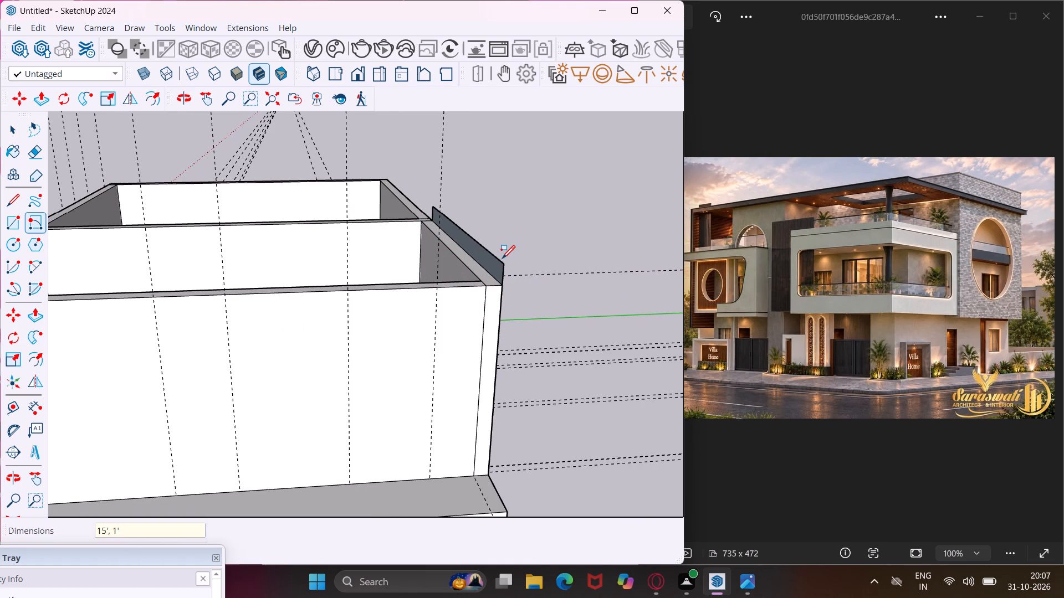
pyautogui.press('Escape')
pyautogui.press('space')
# Extrude the 15' by 1' vertical rectangle 26' from the rear wall to the front wall, roofing the smaller room.
pyautogui.scroll(2, 498, 275)
pyautogui.click(498, 264)
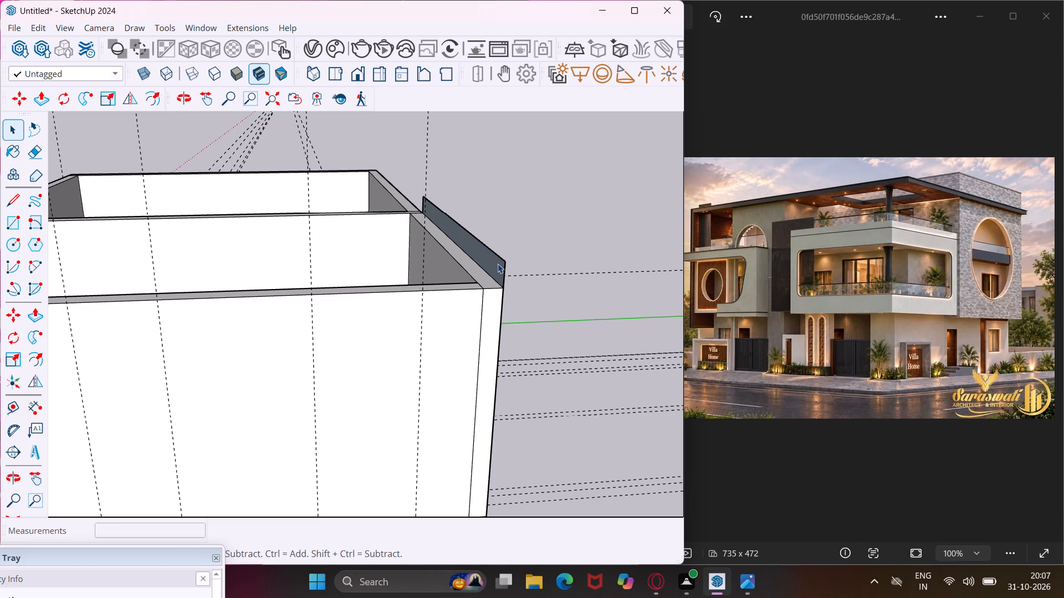
pyautogui.press('p')
pyautogui.click(498, 264)
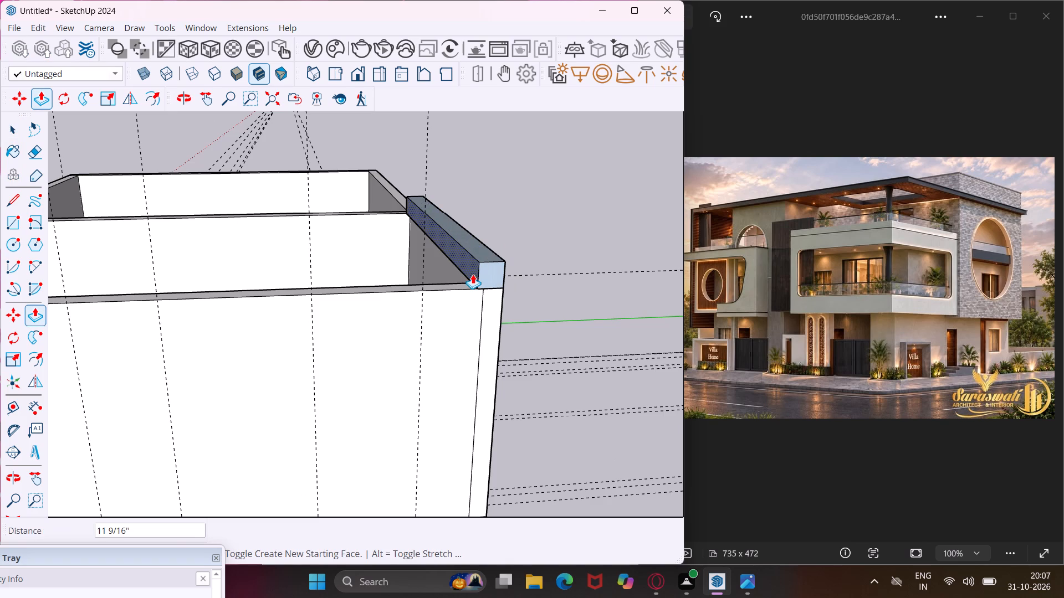
pyautogui.scroll(-10, 473, 274)
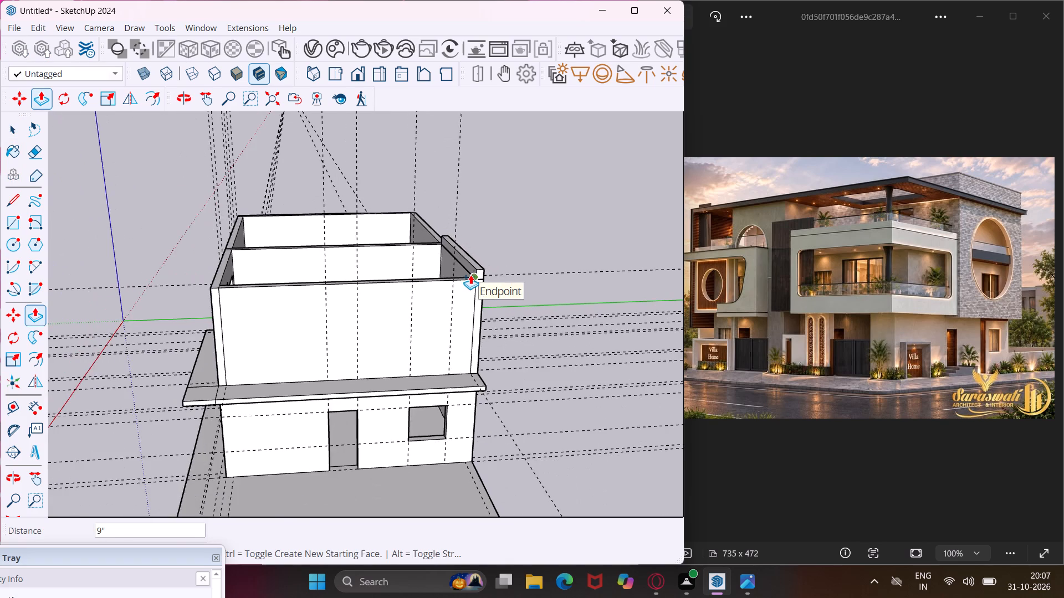
pyautogui.scroll(-3, 470, 275)
pyautogui.click(276, 308)
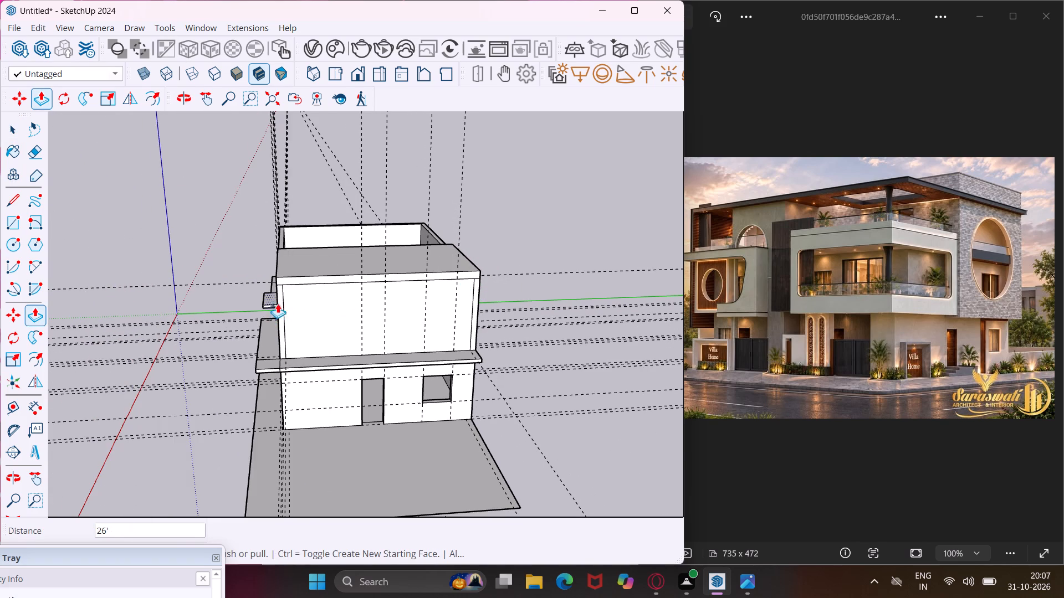
# Pull the roof slab's long outer side face out 3', flush with the edge of the lower side slab.
pyautogui.scroll(9, 287, 279)
pyautogui.click(287, 279)
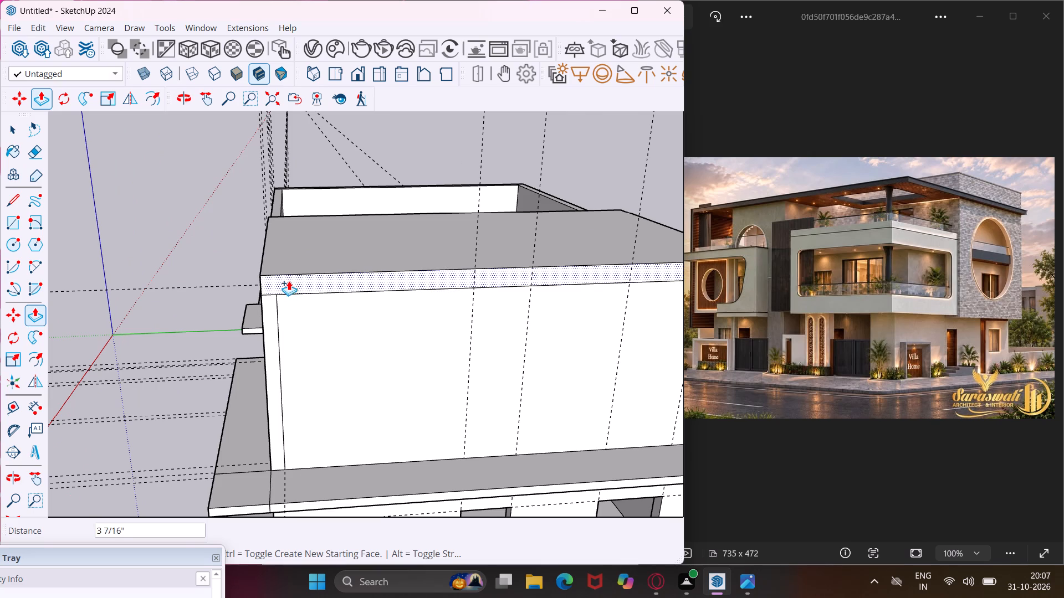
pyautogui.scroll(-4, 292, 282)
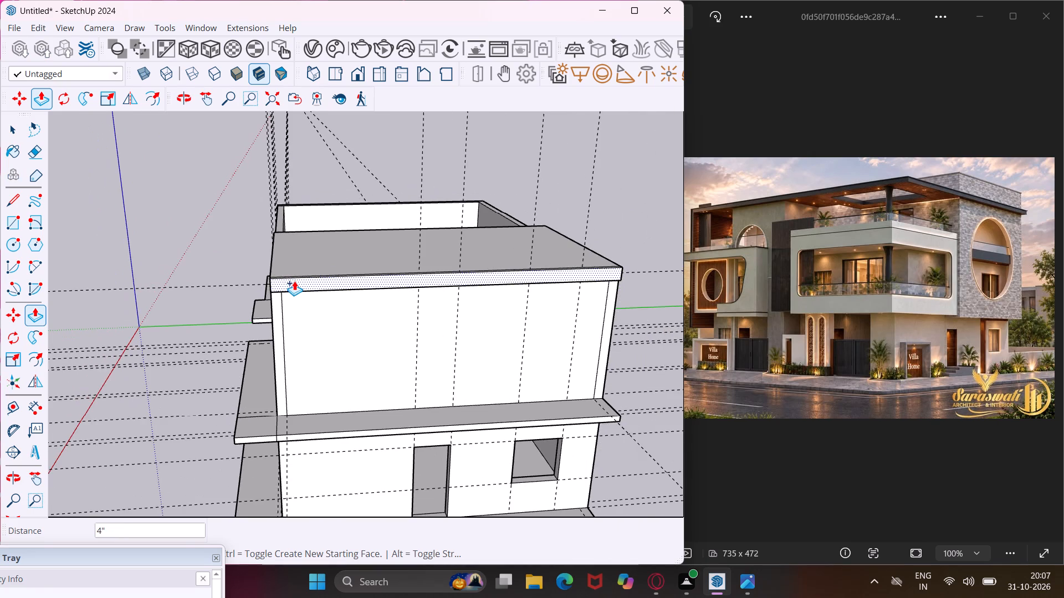
pyautogui.scroll(-3, 294, 281)
pyautogui.click(259, 404)
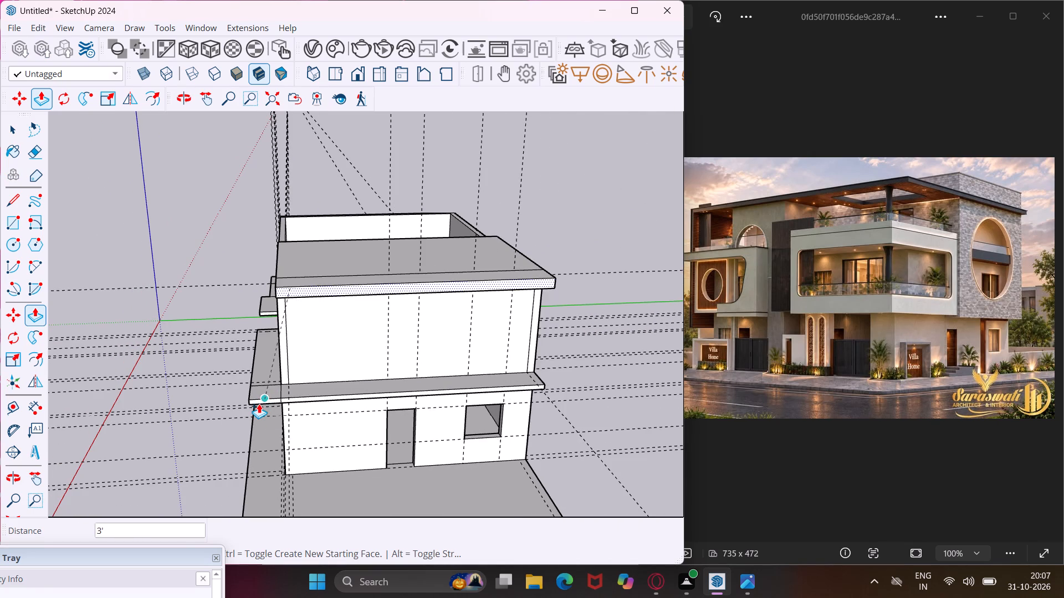
# Extend the front end face of the new roof overhang strip 3', flush with the lower front slab's edge.
pyautogui.moveTo(313, 414); pyautogui.dragTo(406, 421, button='middle')
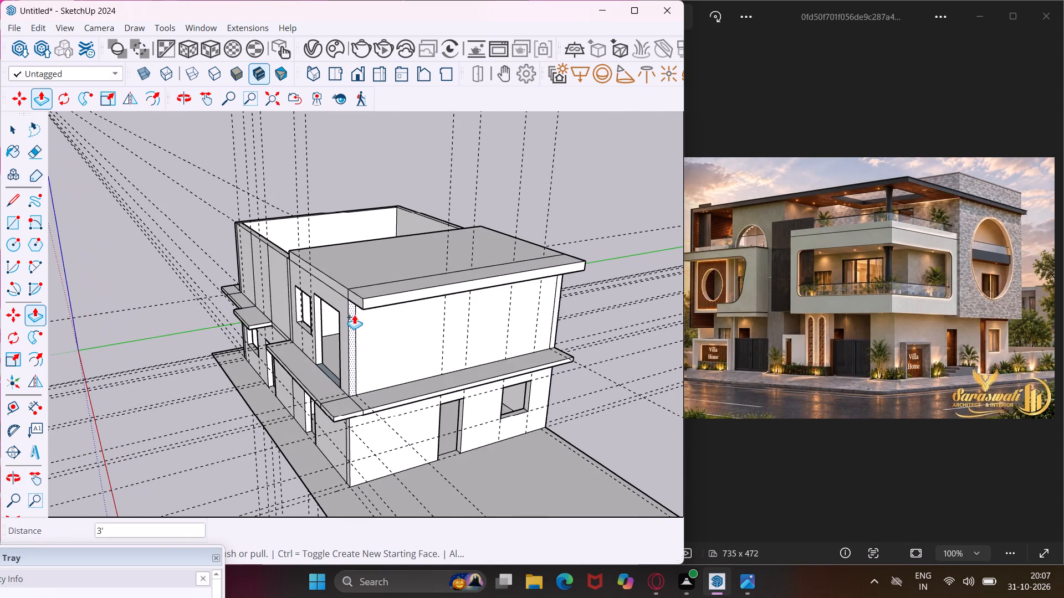
pyautogui.scroll(4, 351, 300)
pyautogui.click(356, 304)
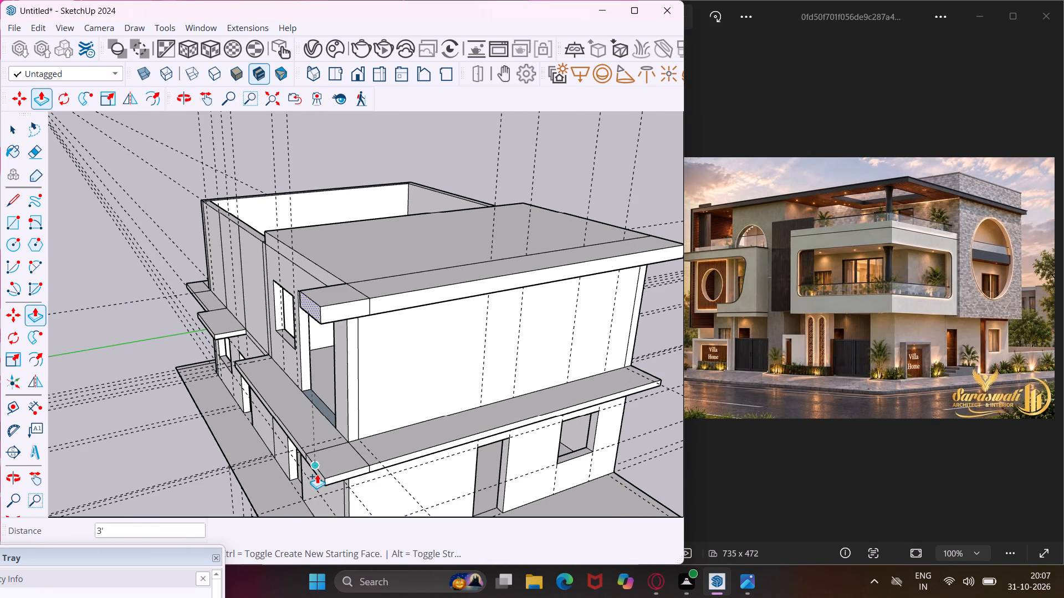
pyautogui.click(321, 477)
# Pull the remaining front face of the roof slab out 3', flush with the extended corner strip.
pyautogui.scroll(4, 328, 278)
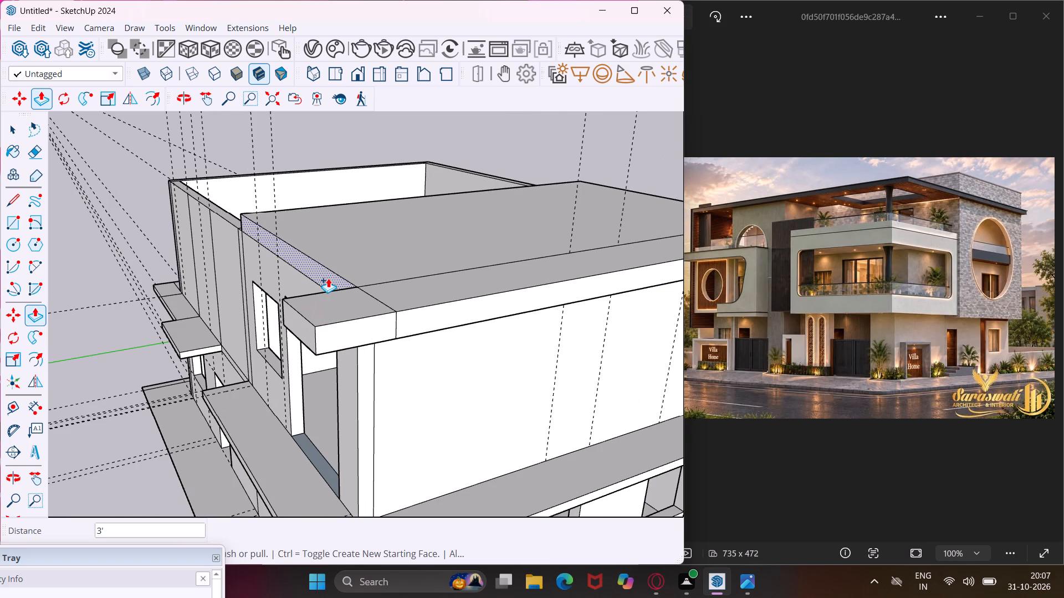
pyautogui.click(328, 278)
pyautogui.click(306, 346)
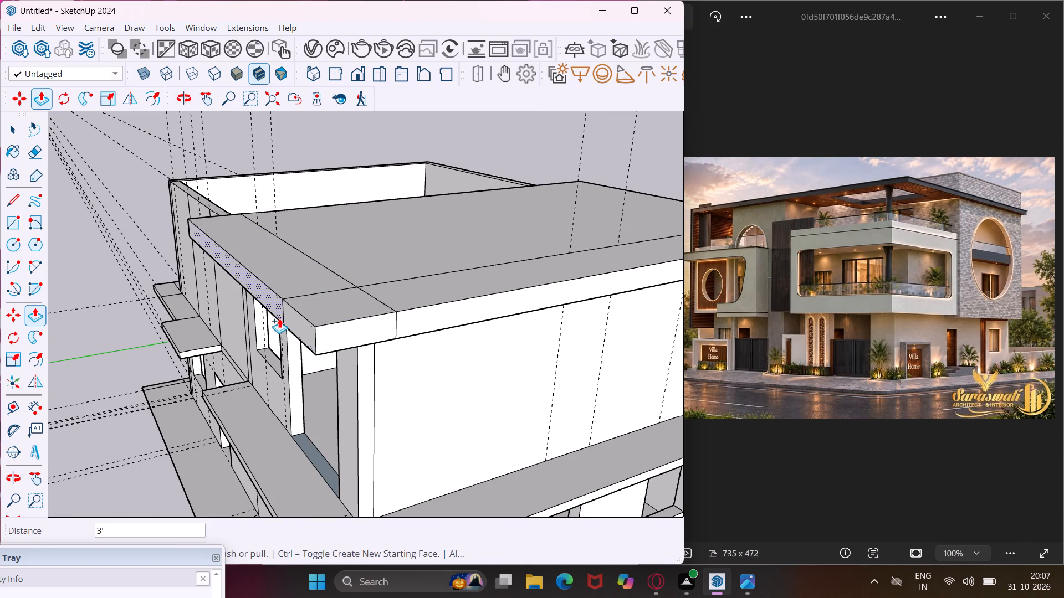
pyautogui.scroll(-3, 279, 318)
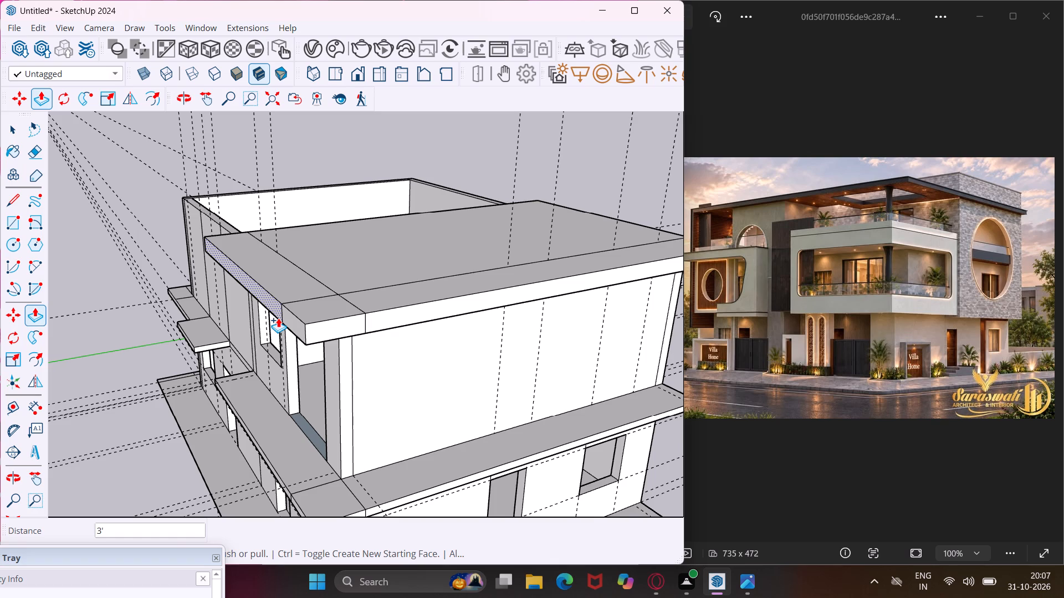
pyautogui.press('Escape')
pyautogui.press('space')
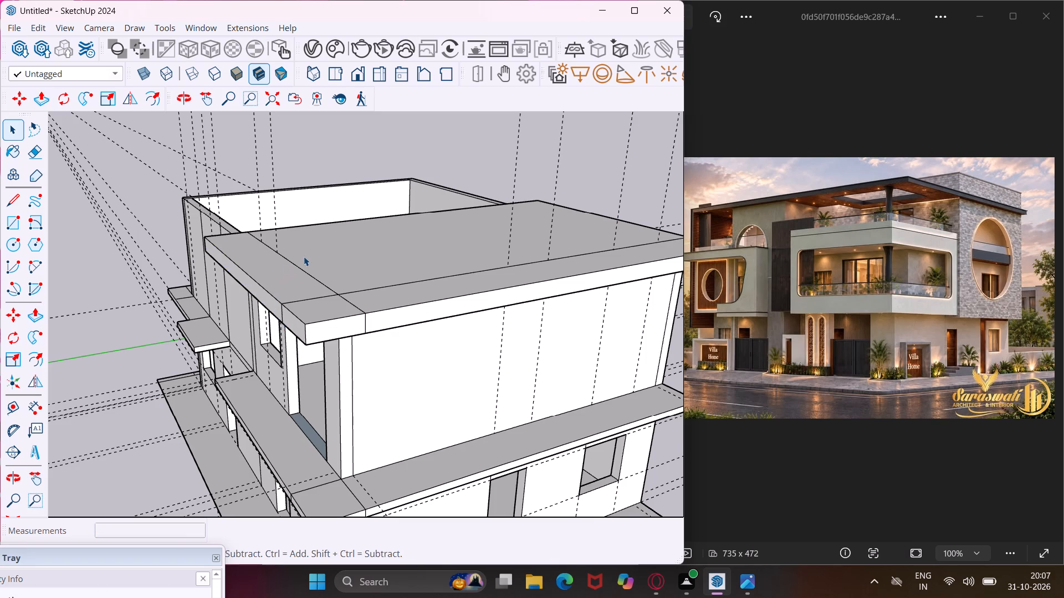
# Place guides on the roof slab 9" inward from its rear edge and 9" inward from its partition-side edge.
pyautogui.moveTo(304, 256); pyautogui.dragTo(272, 332, button='middle')
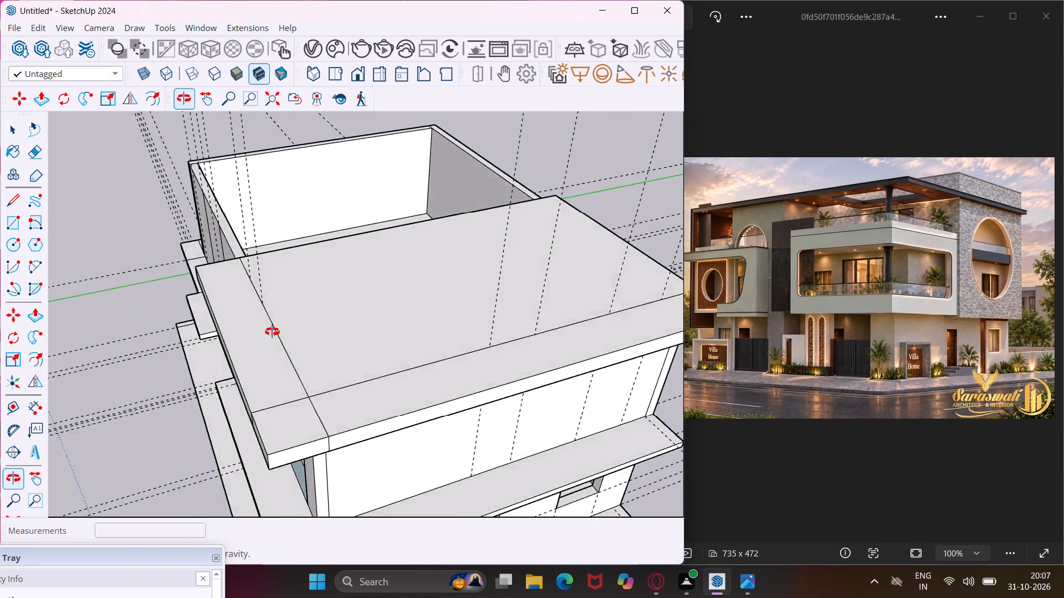
pyautogui.moveTo(272, 332); pyautogui.dragTo(216, 362, button='middle')
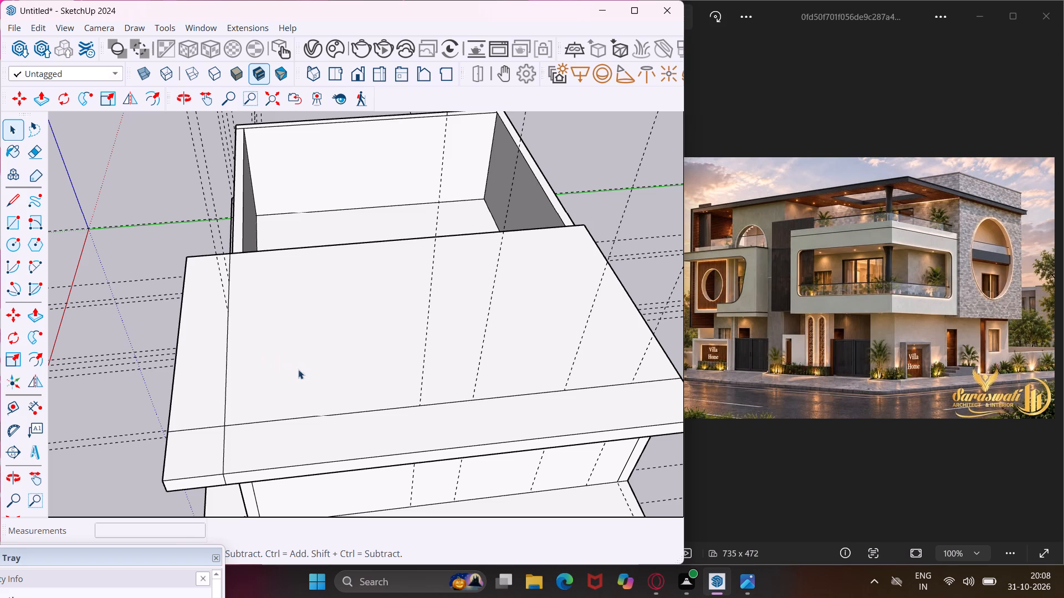
pyautogui.scroll(-2, 215, 378)
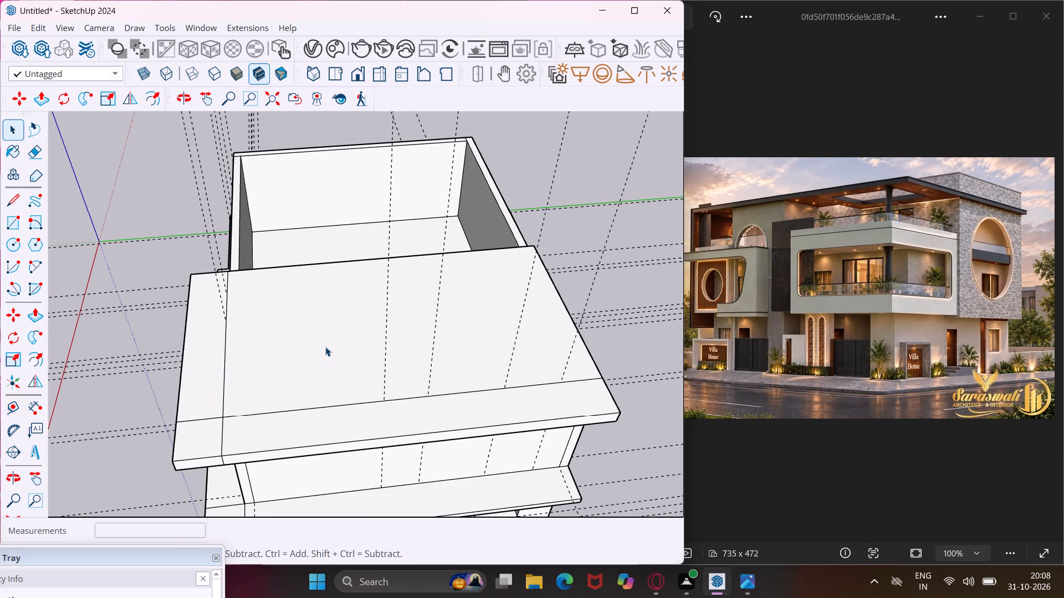
pyautogui.click(15, 413)
pyautogui.scroll(3, 579, 313)
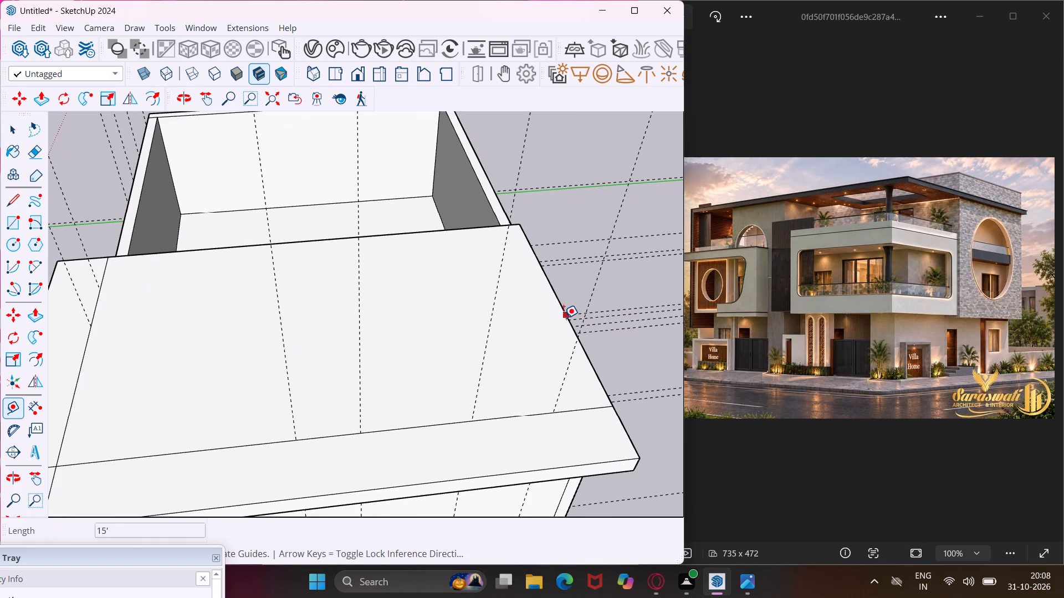
pyautogui.click(564, 318)
pyautogui.write('9"')
pyautogui.press('Return')
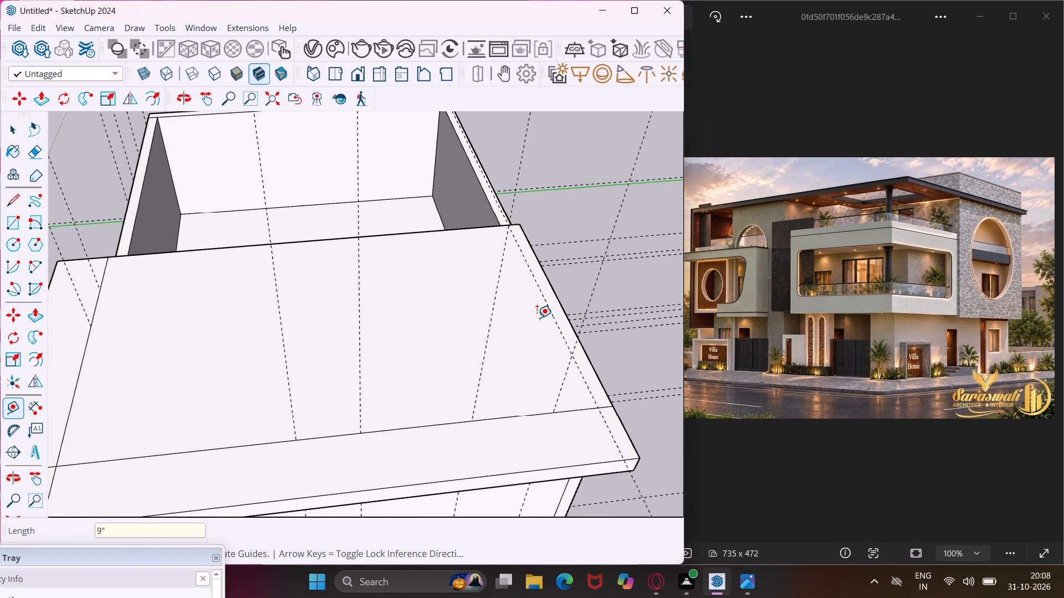
pyautogui.moveTo(473, 230); pyautogui.dragTo(719, 265, button='middle')
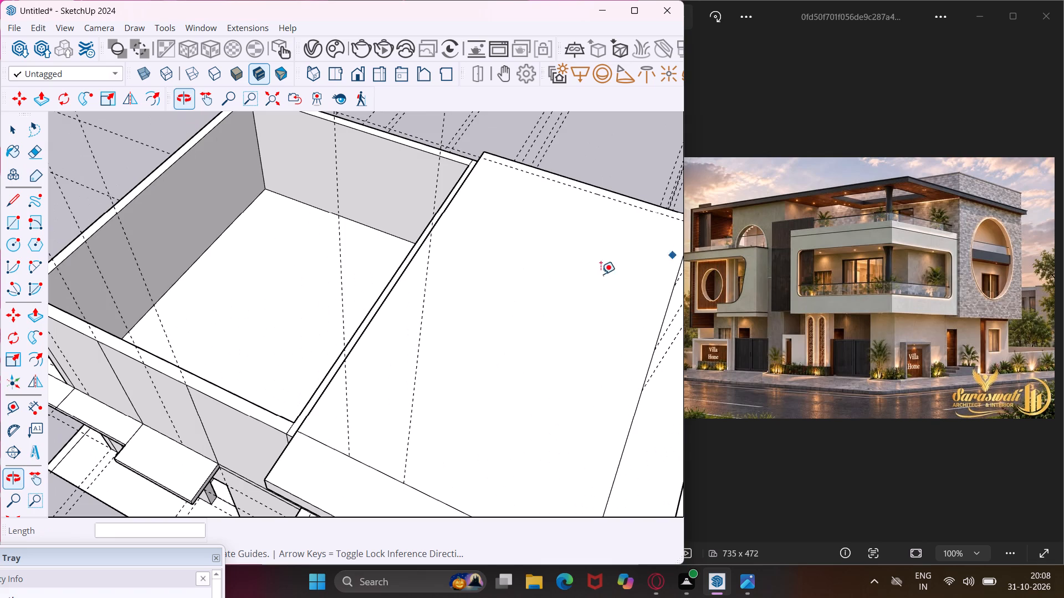
pyautogui.scroll(4, 400, 291)
pyautogui.click(394, 282)
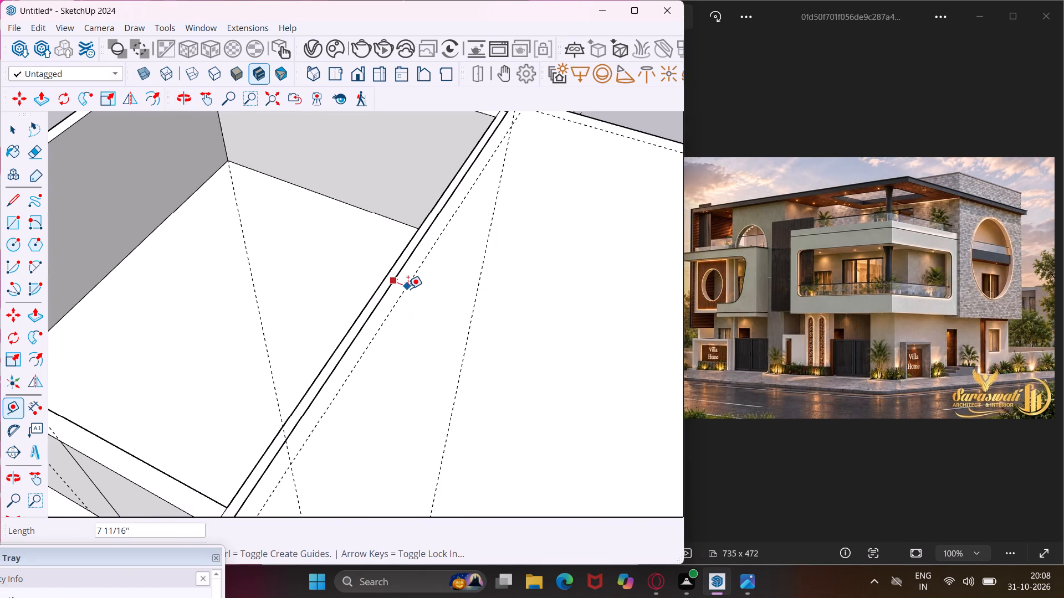
pyautogui.write('9"')
pyautogui.press('Return')
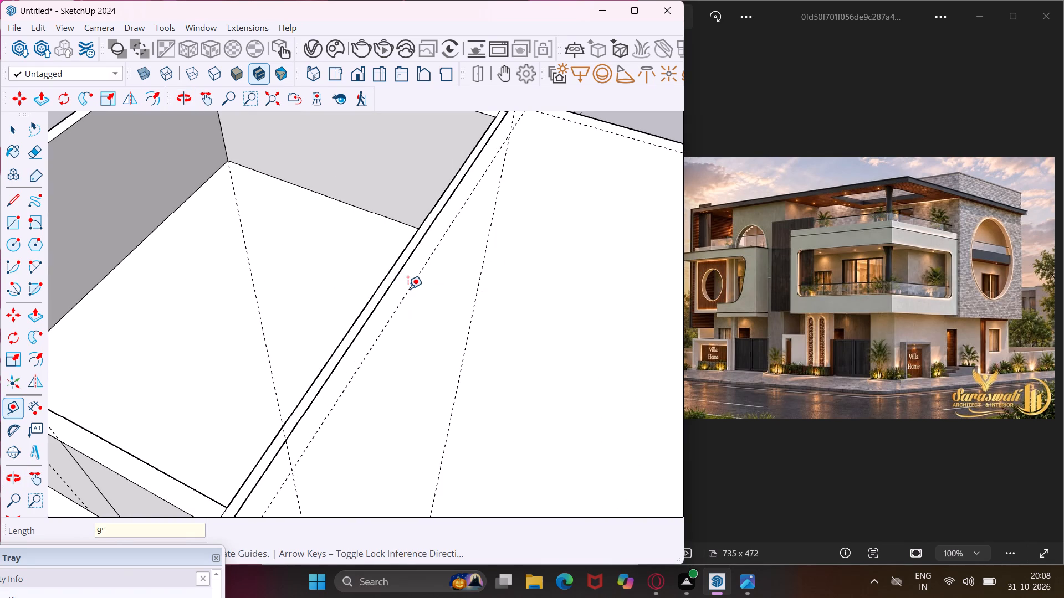
# Place a guide across the roof slab about 9' 3" inward from the front overhang's inner line.
pyautogui.scroll(-5, 315, 254)
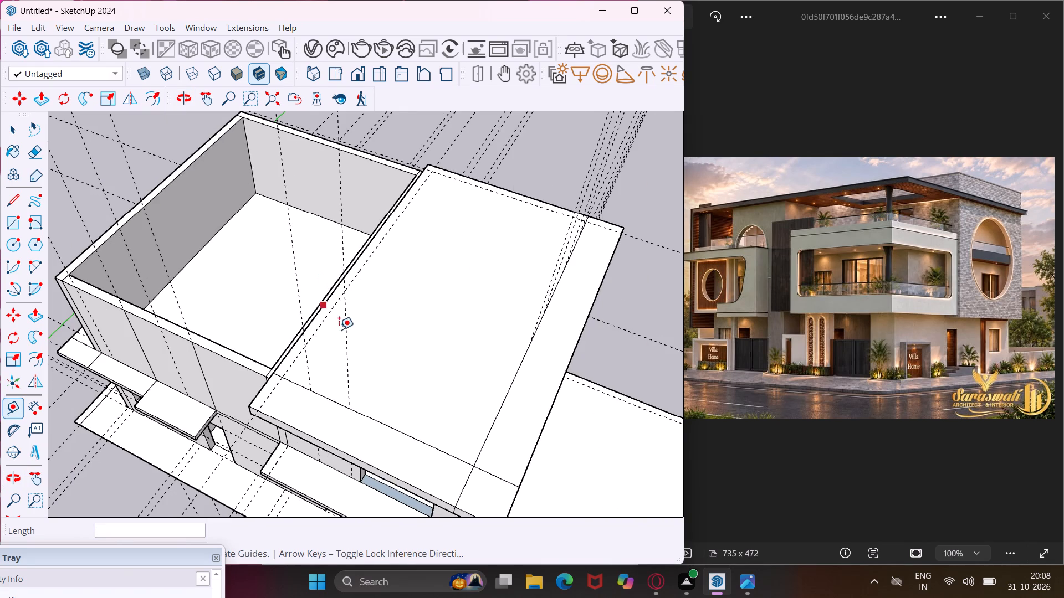
pyautogui.scroll(1, 385, 421)
pyautogui.click(385, 421)
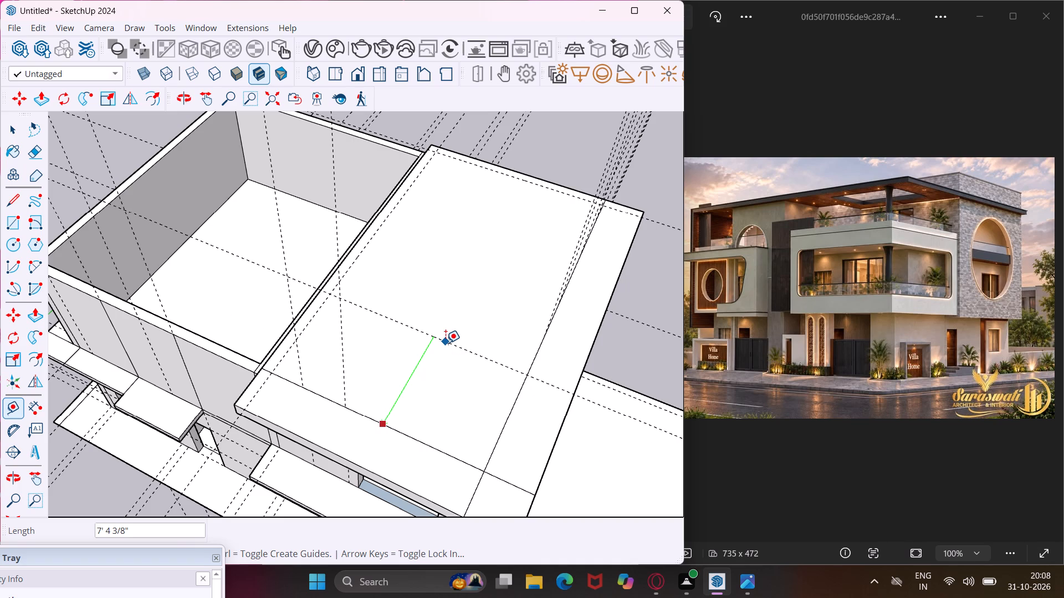
pyautogui.moveTo(446, 343); pyautogui.dragTo(339, 228, button='middle')
pyautogui.click(359, 230)
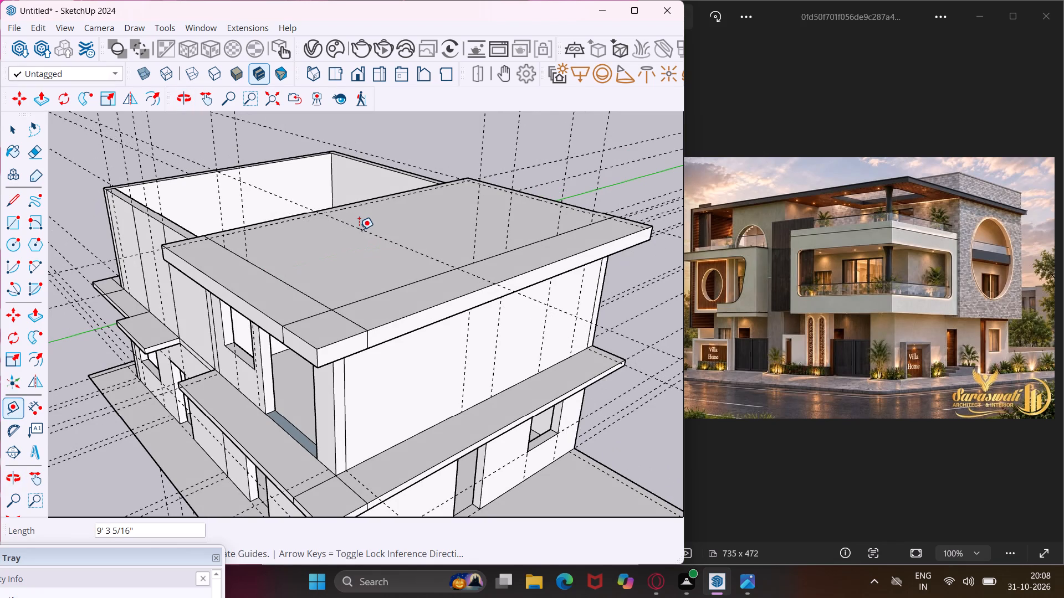
# Add a parallel guide 9" from the cross guide, on the side toward the rear edge.
pyautogui.moveTo(370, 243); pyautogui.dragTo(319, 396, button='middle')
pyautogui.scroll(4, 392, 396)
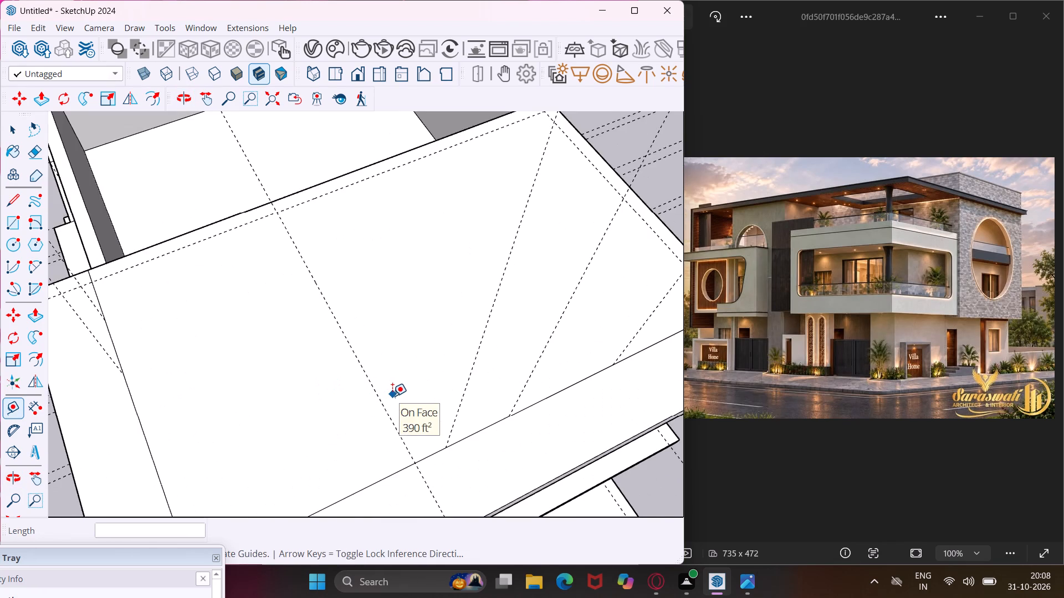
pyautogui.scroll(3, 392, 396)
pyautogui.click(388, 422)
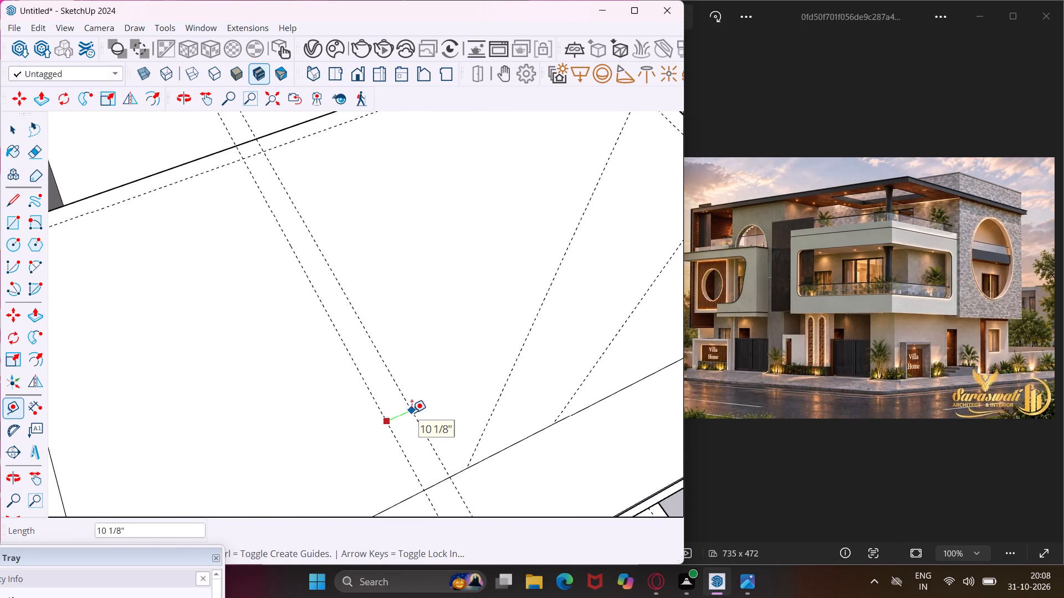
pyautogui.write('9"')
pyautogui.press('Return')
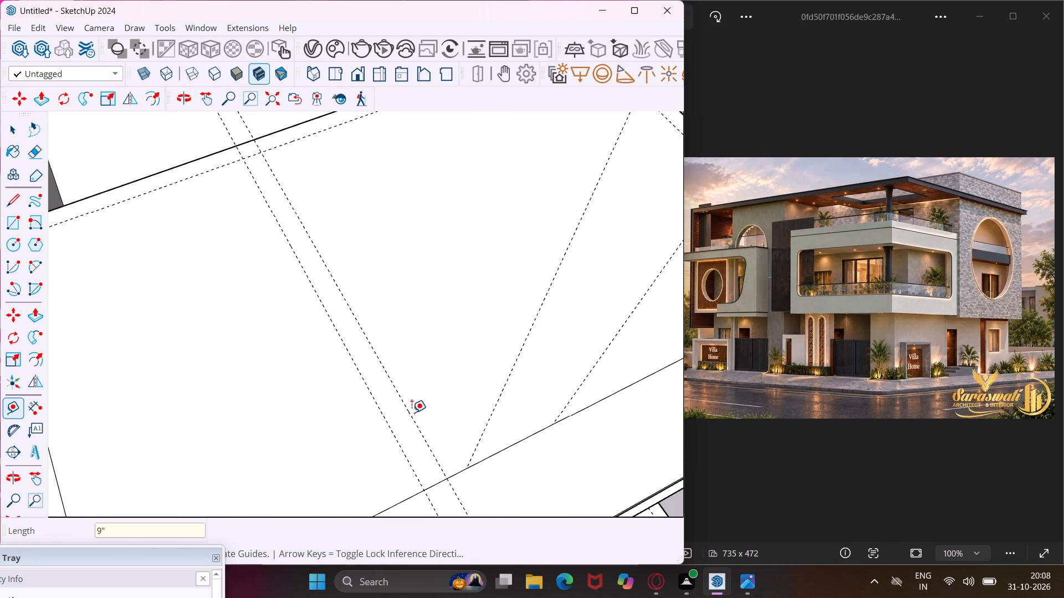
# Place a guide on the roof slab 9" inward from the long side overhang's inner line.
pyautogui.scroll(-3, 270, 331)
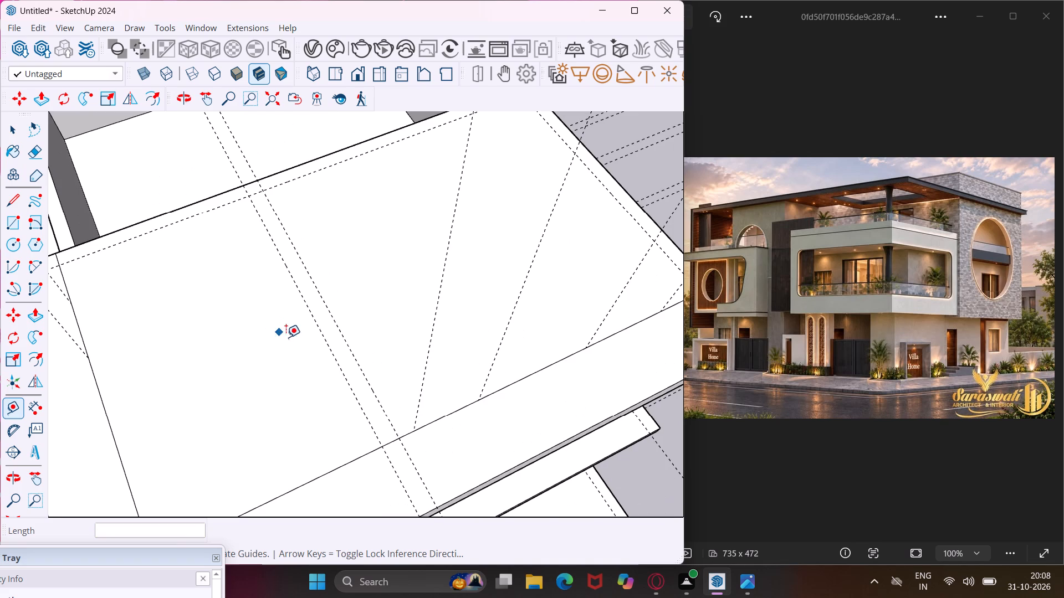
pyautogui.scroll(3, 546, 367)
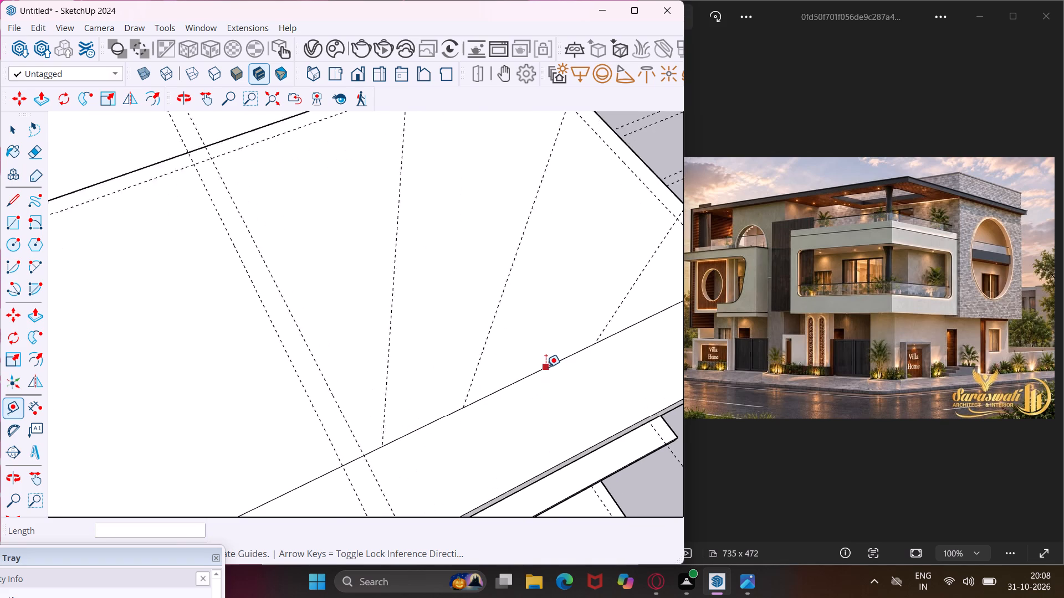
pyautogui.click(546, 367)
pyautogui.write('9"')
pyautogui.press('Return')
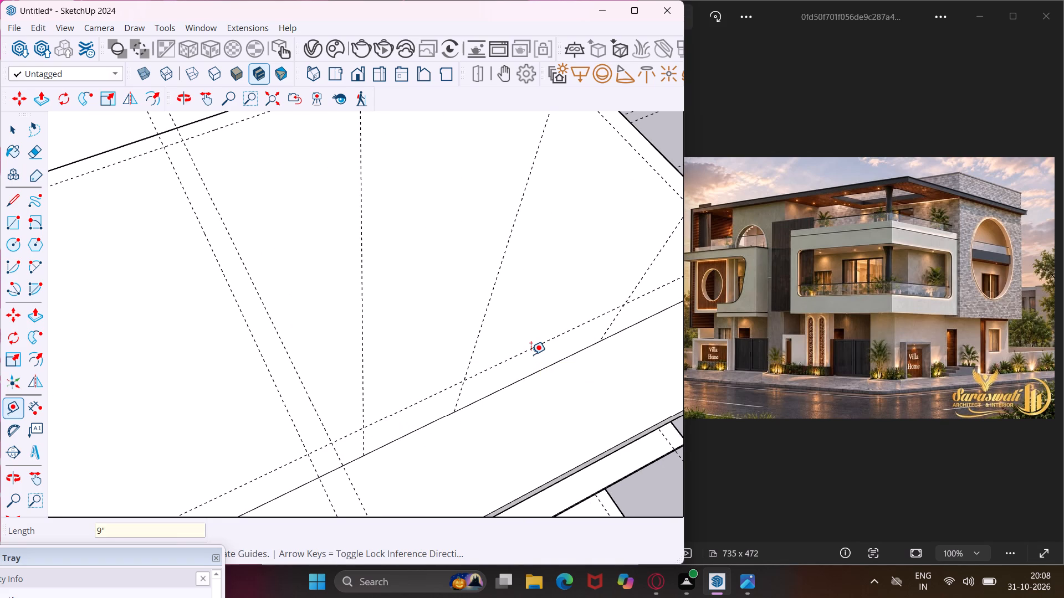
# Draw a rectangle about 15' 3" by 13' 6" between the guides for the rear room's inner outline.
pyautogui.scroll(-4, 325, 418)
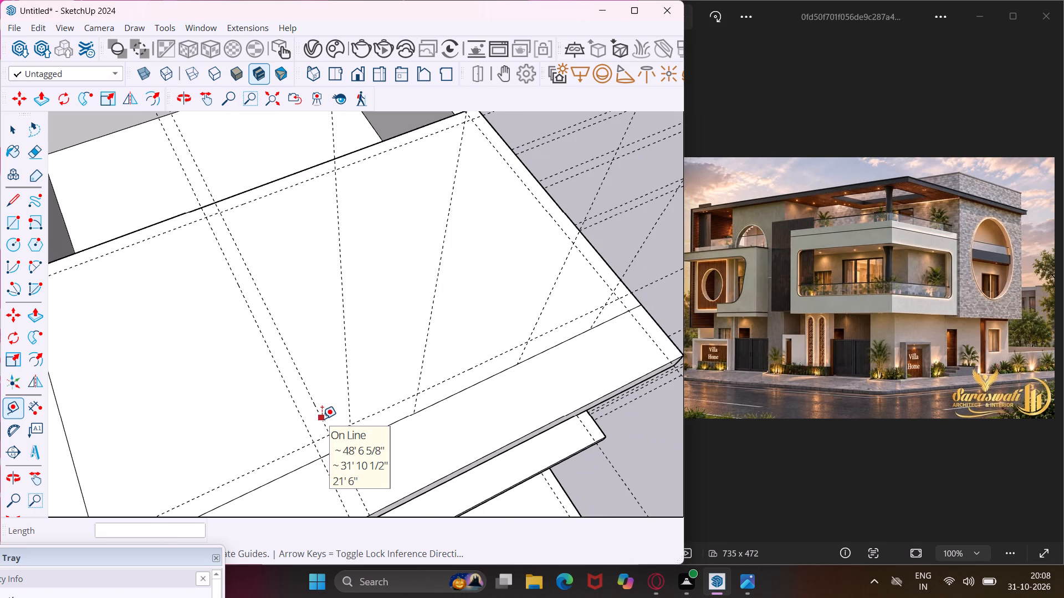
pyautogui.scroll(-1, 322, 419)
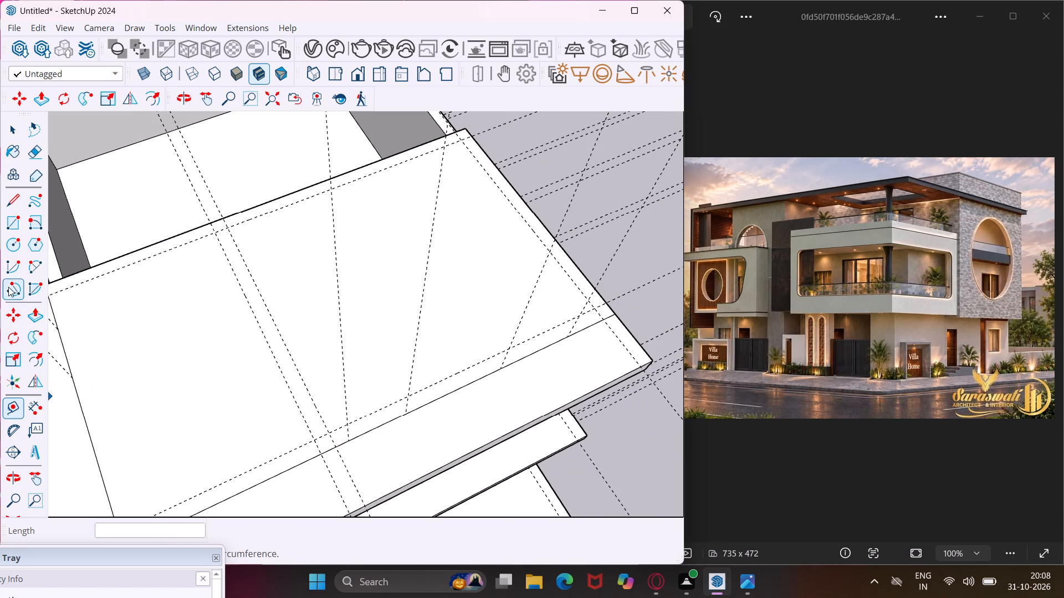
pyautogui.click(6, 229)
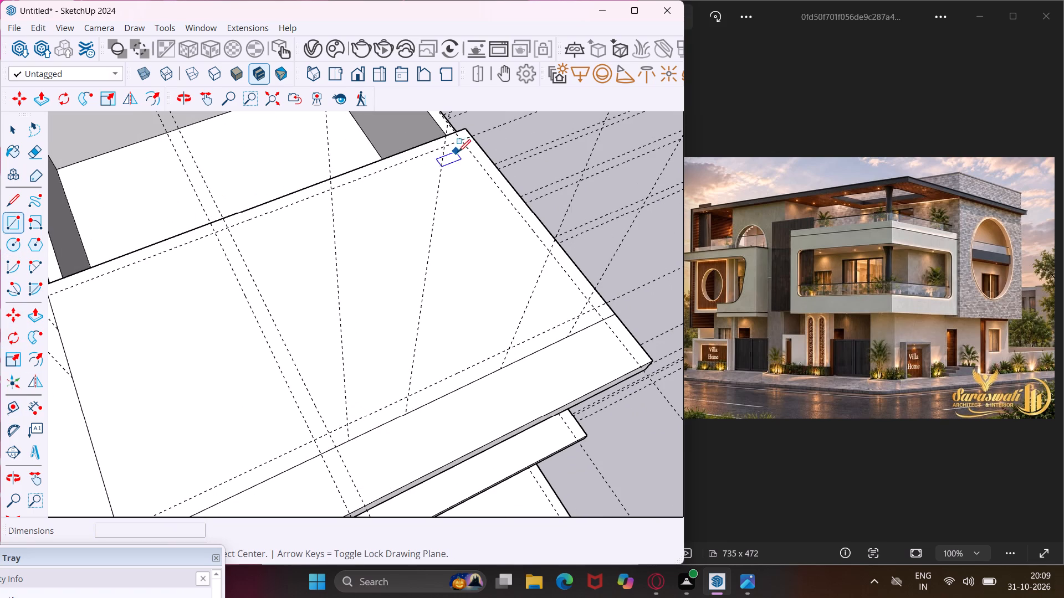
pyautogui.click(462, 139)
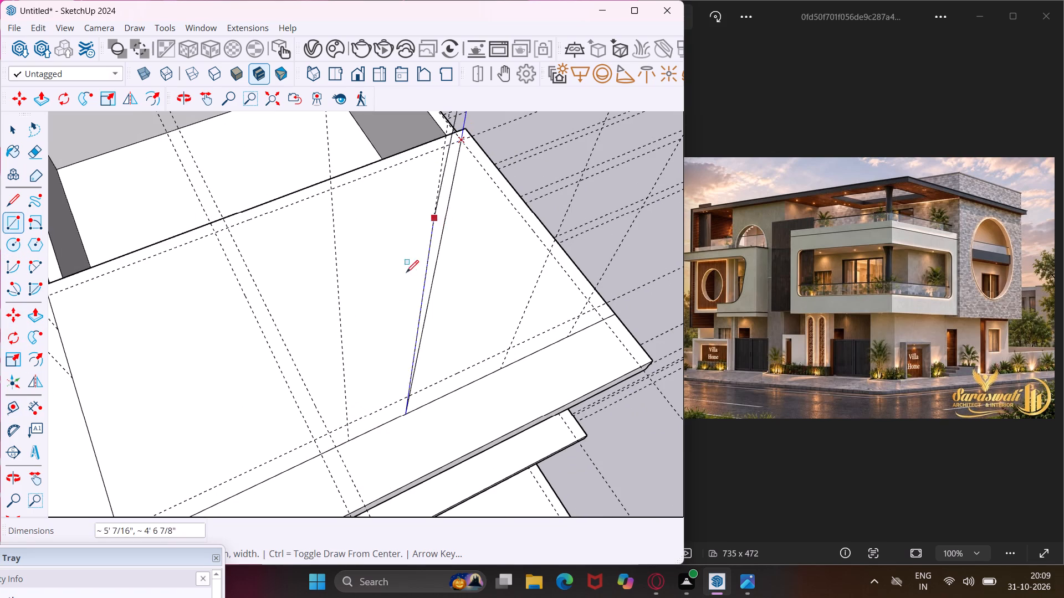
pyautogui.click(328, 437)
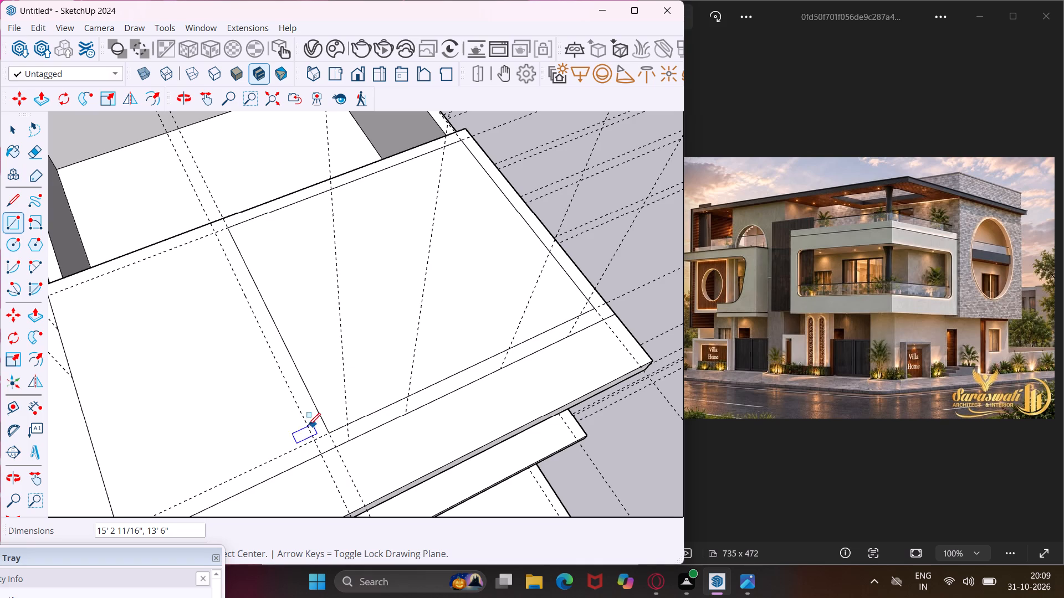
# Draw a 9" by 15' rectangle between the cross guides on the roof slab for the second-floor room's front wall.
pyautogui.click(226, 218)
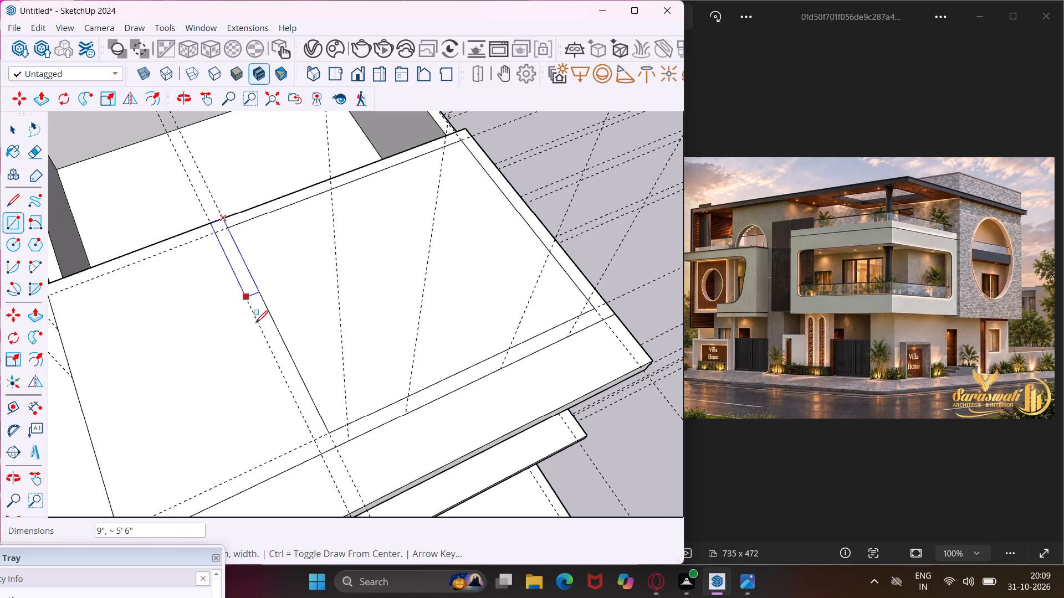
pyautogui.click(320, 455)
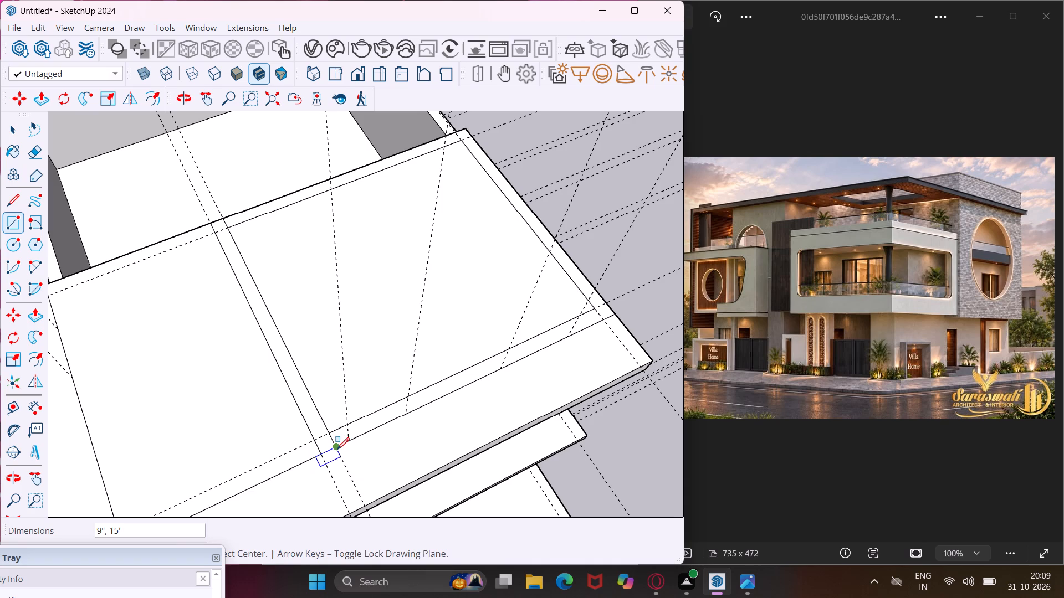
# Draw a rectangle 9" by about 15' 11 11/16" from the front wall strip to the slab's rear edge for the overhang-side wall.
pyautogui.click(337, 450)
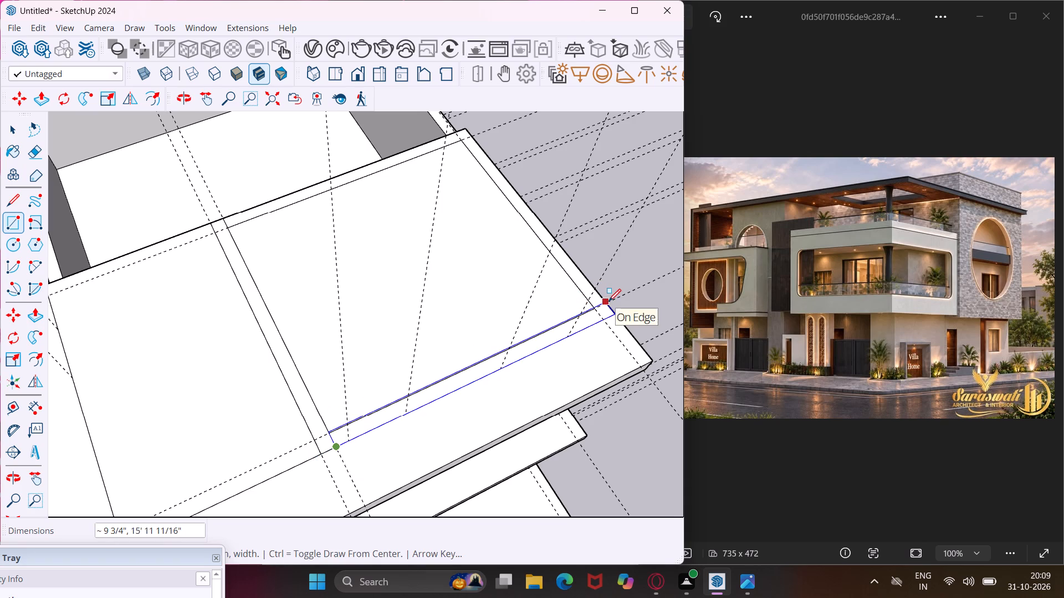
pyautogui.scroll(7, 608, 303)
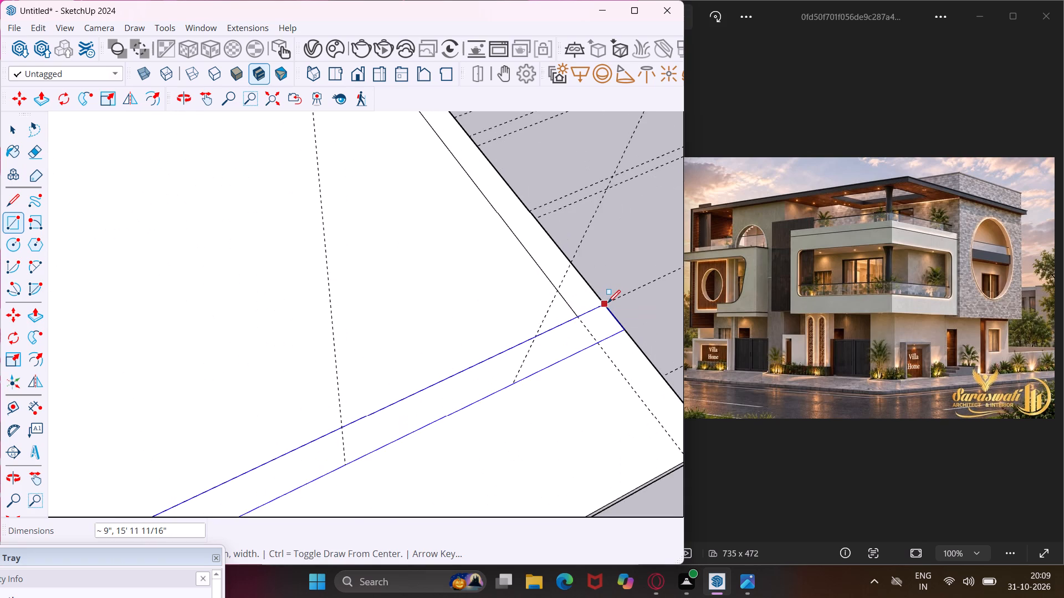
pyautogui.scroll(4, 608, 302)
pyautogui.click(599, 311)
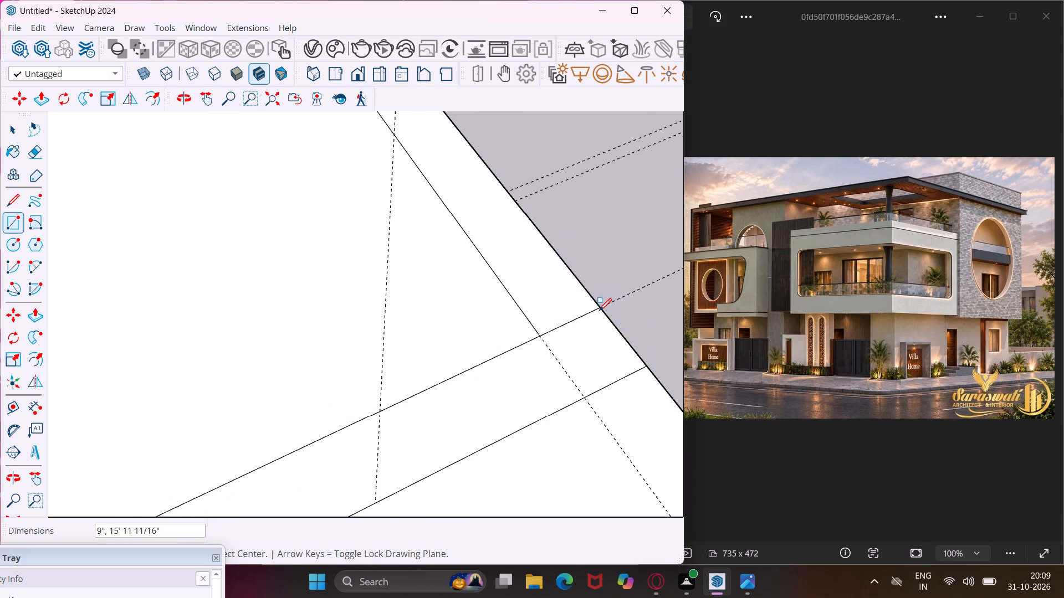
pyautogui.press('Escape')
pyautogui.press('space')
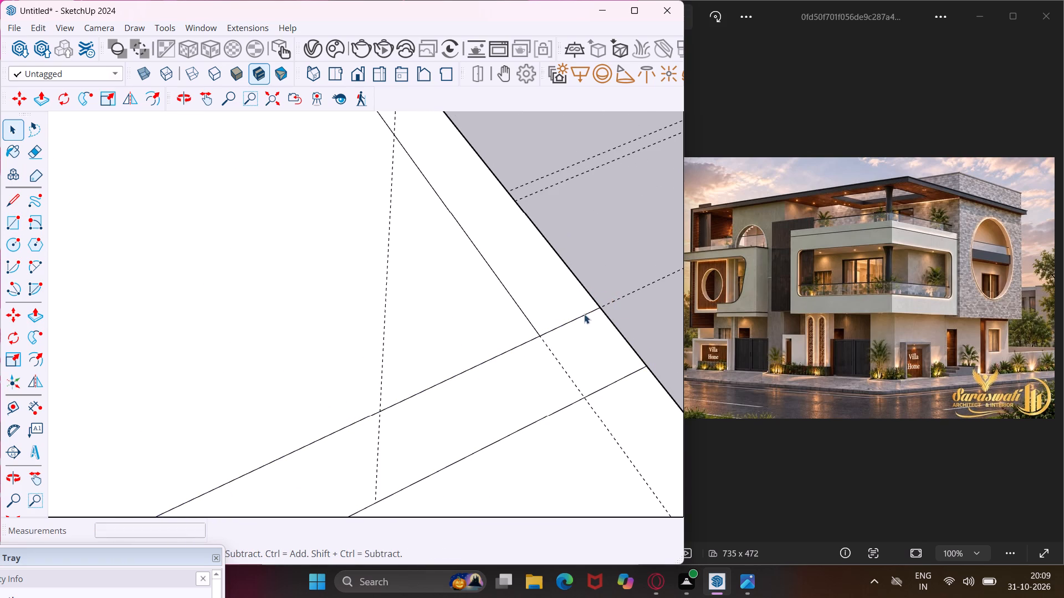
# Push/Pull the front cross-wall strip of the second-floor room up 10'.
pyautogui.scroll(-19, 581, 307)
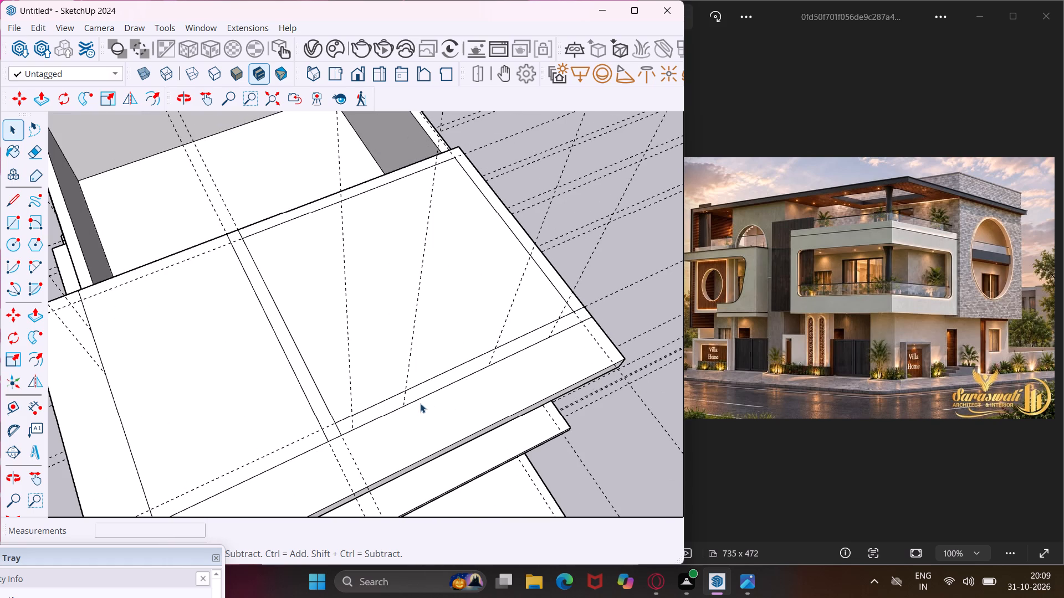
pyautogui.scroll(5, 339, 421)
pyautogui.click(322, 437)
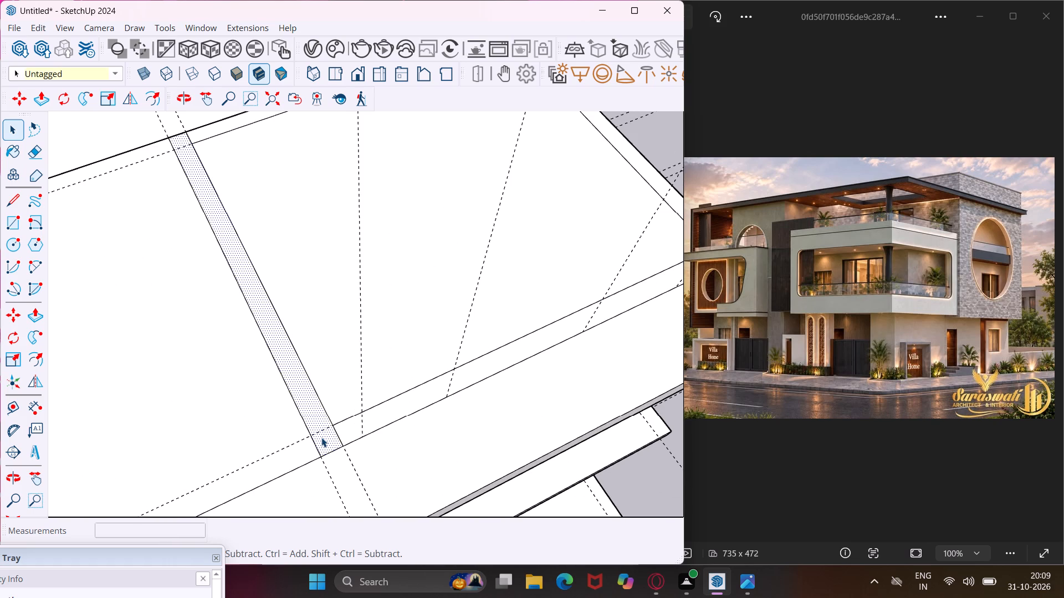
pyautogui.press('p')
pyautogui.click(321, 437)
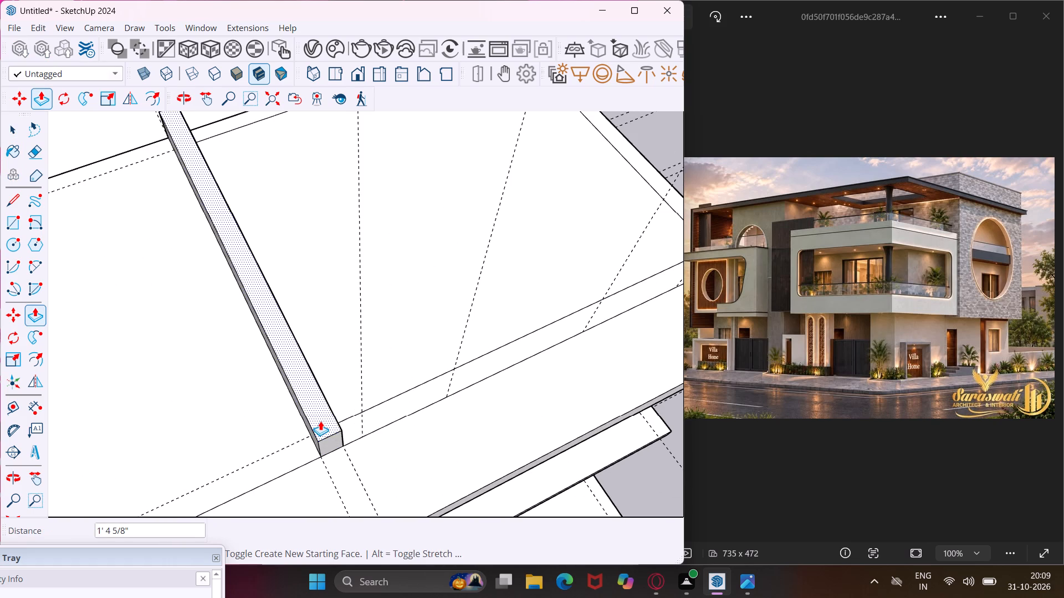
pyautogui.write('10')
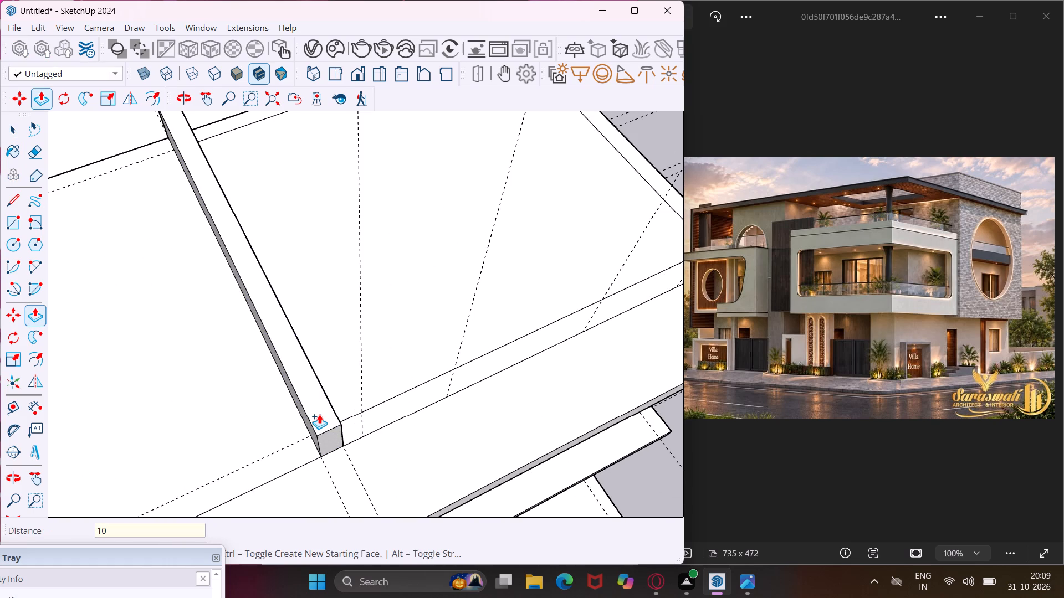
pyautogui.press("'")
pyautogui.press('Return')
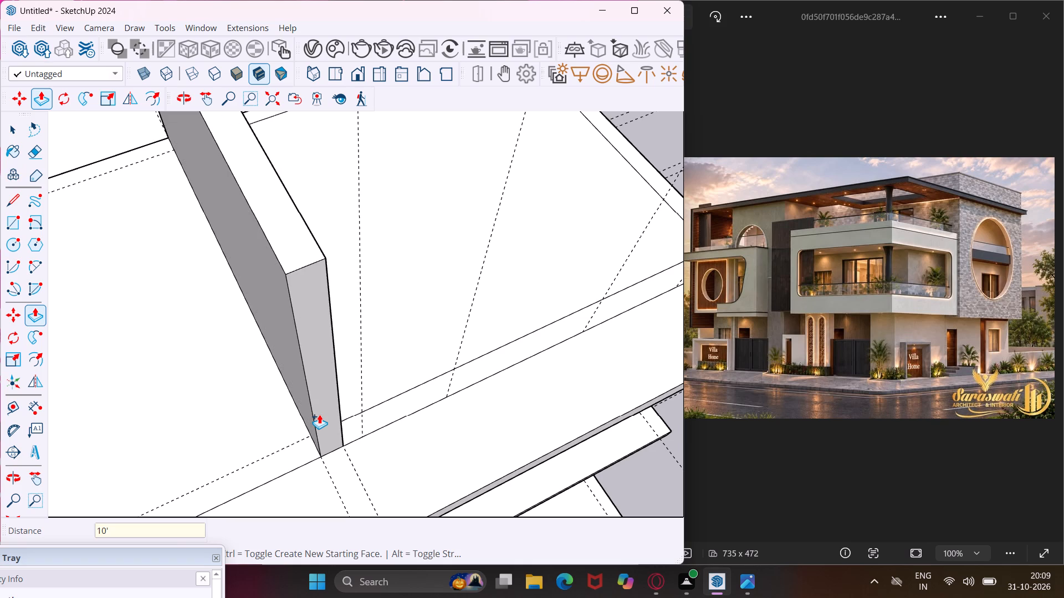
# Raise the room's remaining side and rear wall strips by the same 10' to enclose the second-floor room.
pyautogui.scroll(4, 344, 427)
pyautogui.click(344, 427)
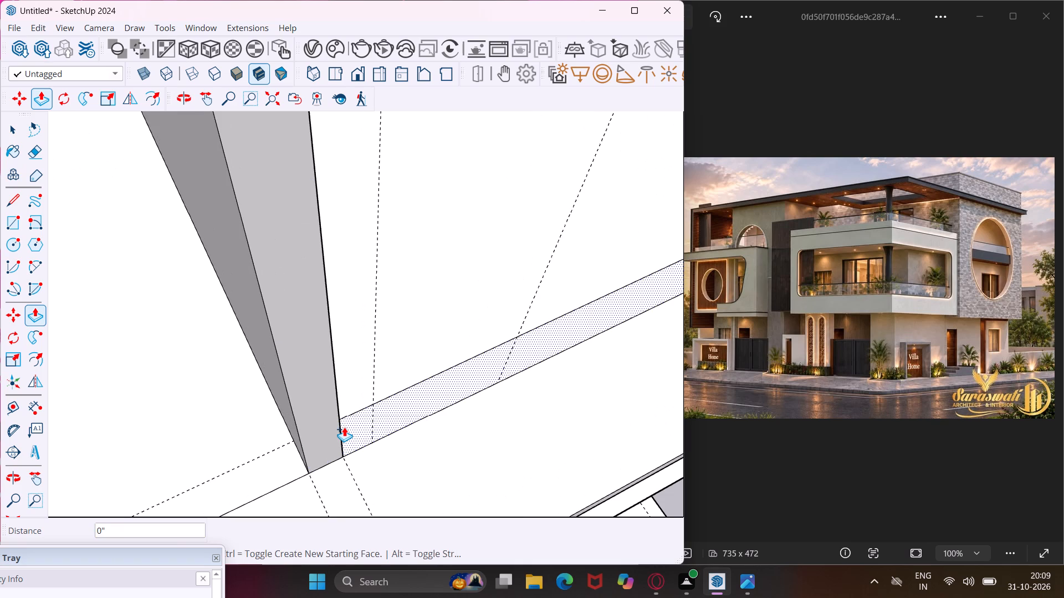
pyautogui.doubleClick(344, 427)
pyautogui.scroll(-10, 208, 429)
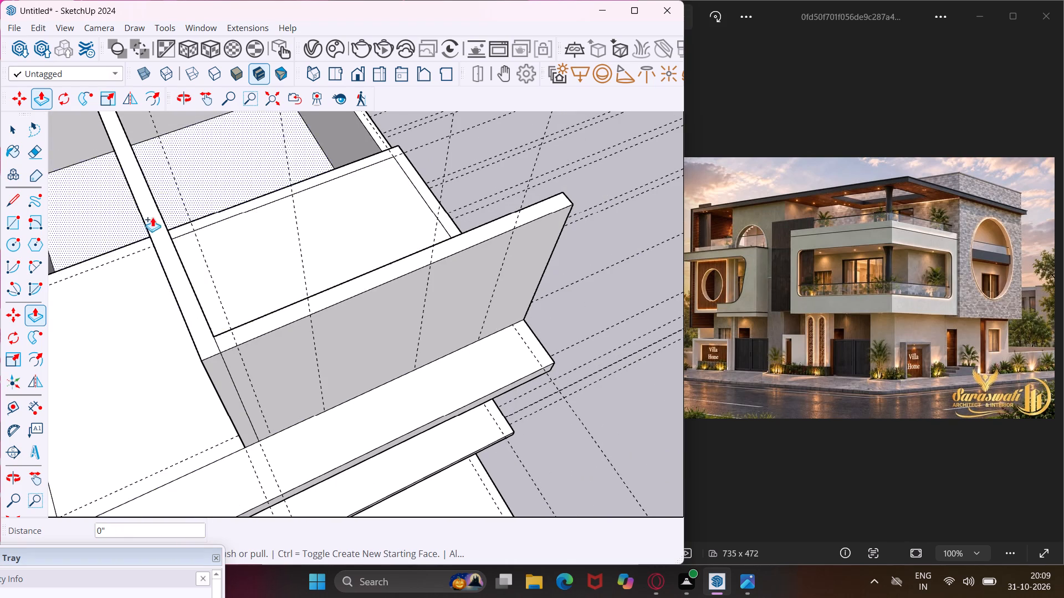
pyautogui.scroll(8, 185, 223)
pyautogui.doubleClick(193, 226)
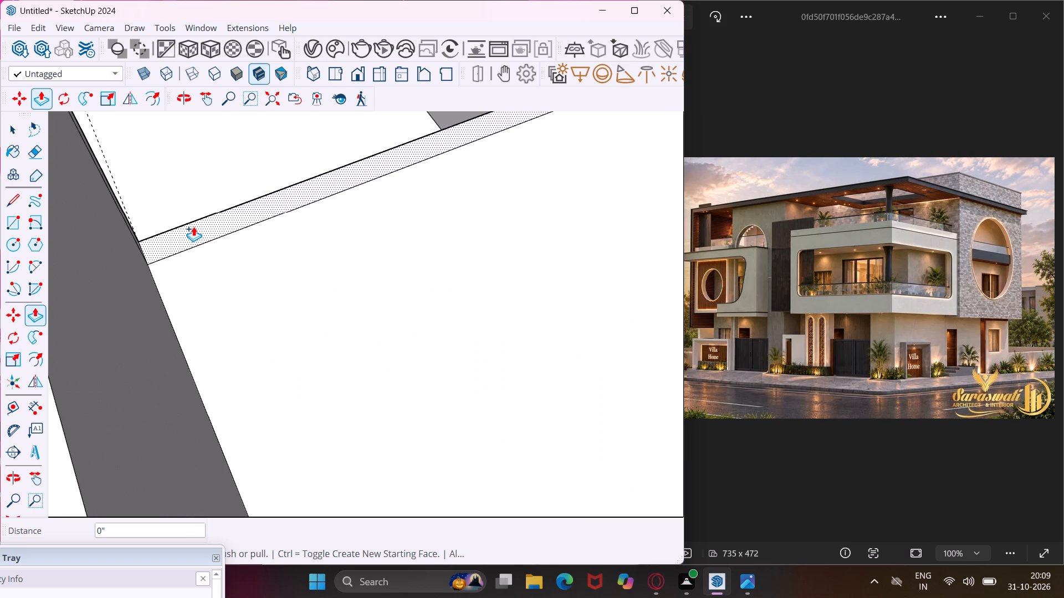
pyautogui.scroll(-11, 168, 249)
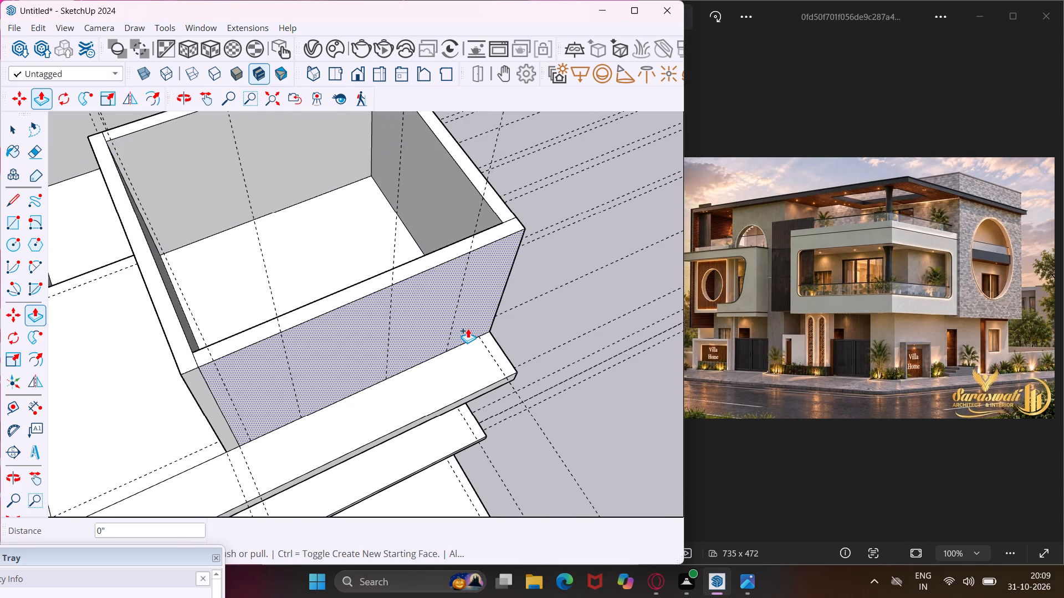
pyautogui.press('Escape')
pyautogui.press('space')
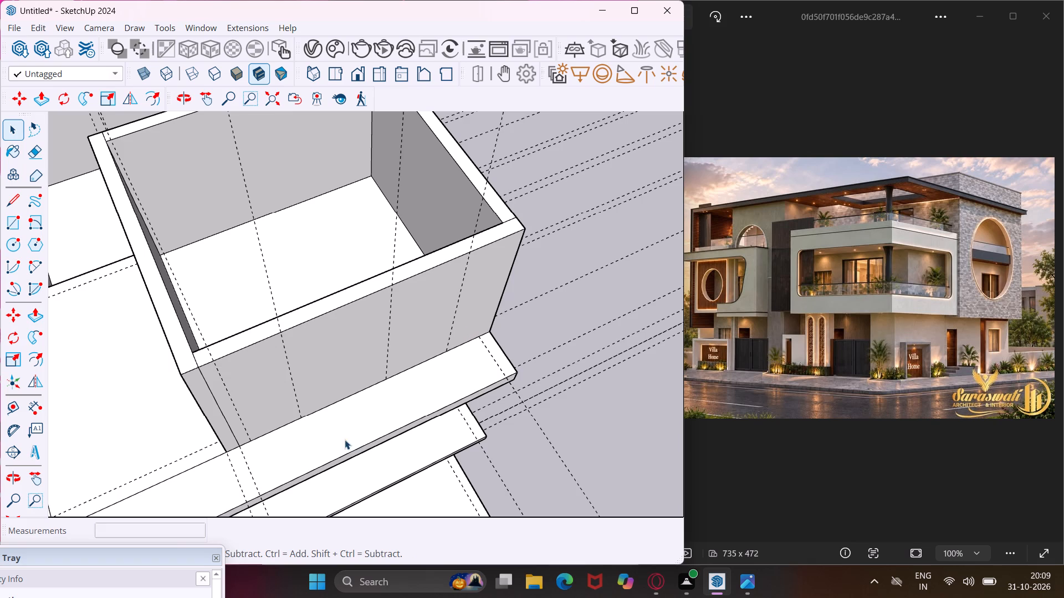
# Extend the roof slab's inner side face 9" over the wall shared with the adjoining larger room.
pyautogui.scroll(-4, 322, 400)
pyautogui.moveTo(328, 383); pyautogui.dragTo(434, 298, button='middle')
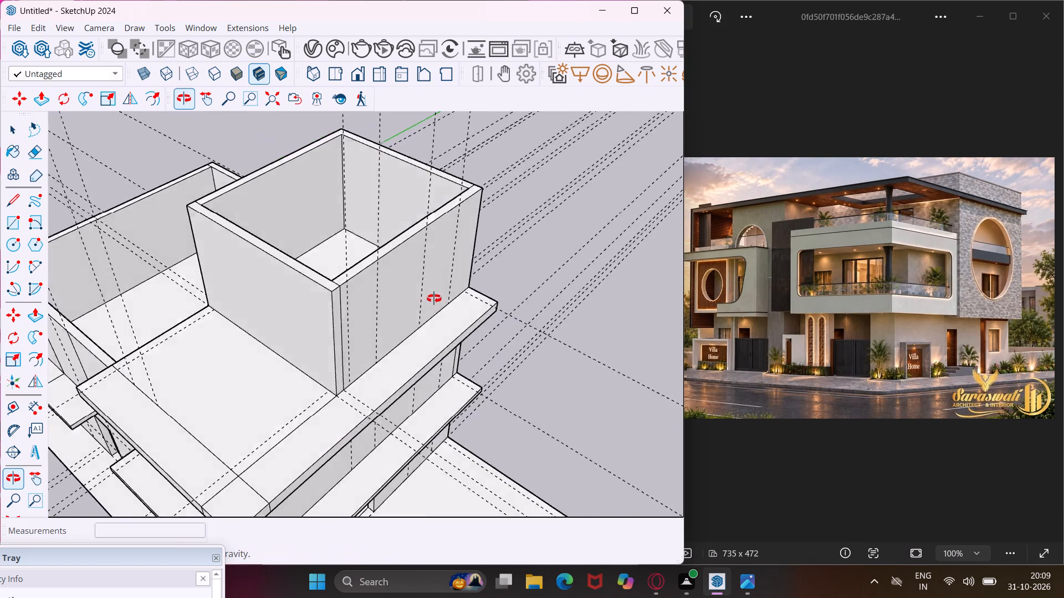
pyautogui.moveTo(434, 298); pyautogui.dragTo(529, 248, button='middle')
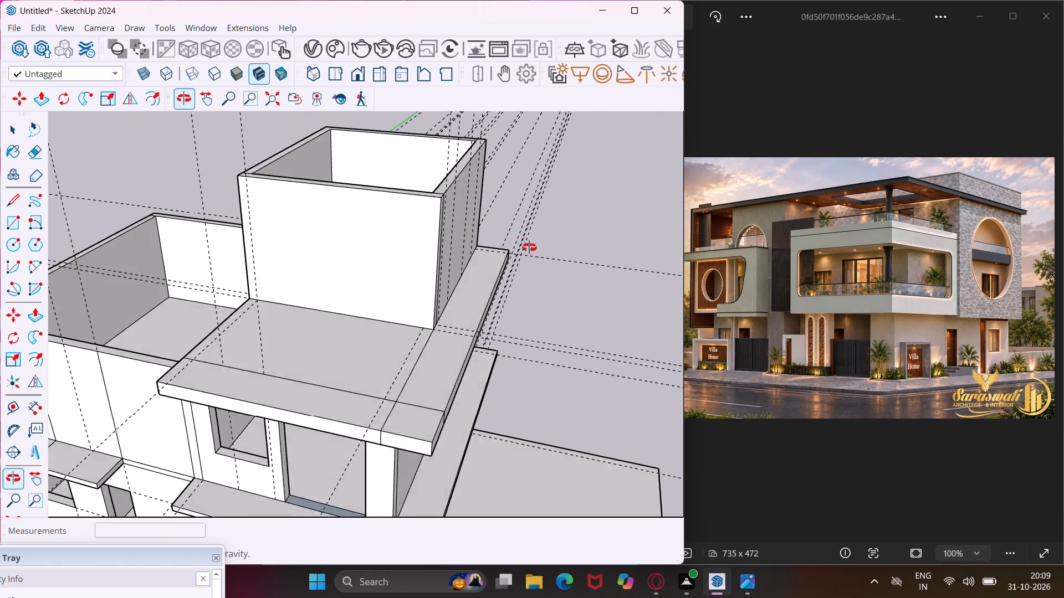
pyautogui.moveTo(529, 248); pyautogui.dragTo(528, 250, button='middle')
pyautogui.scroll(-3, 451, 230)
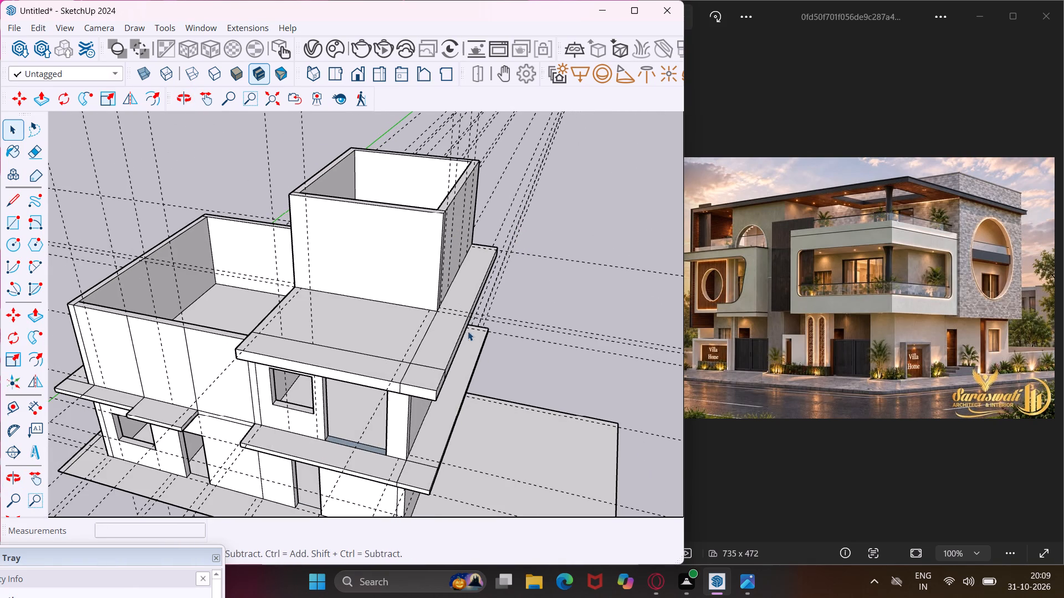
pyautogui.moveTo(449, 341); pyautogui.dragTo(515, 231, button='middle')
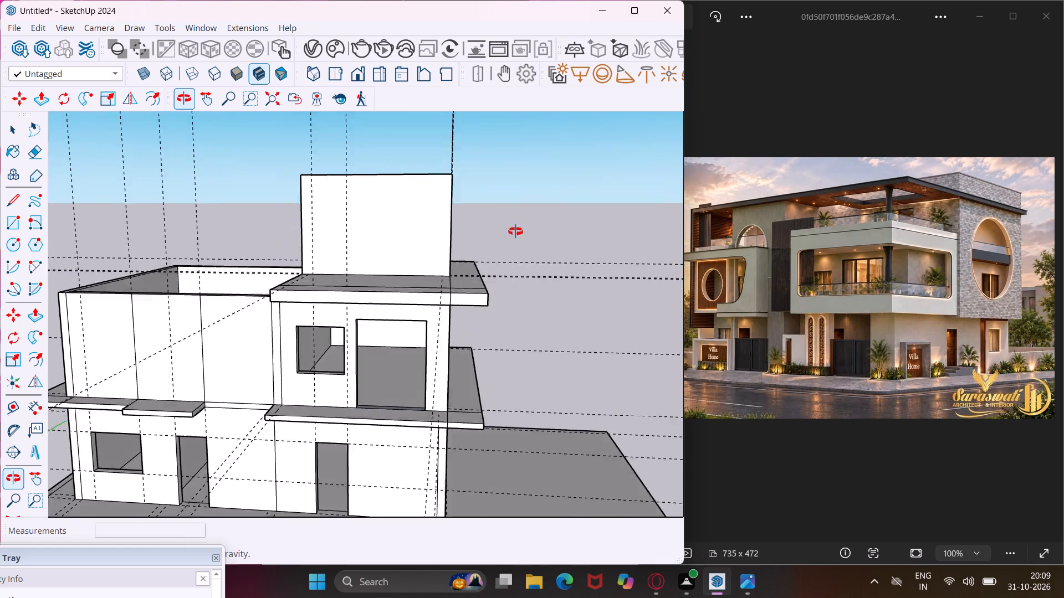
pyautogui.moveTo(515, 231); pyautogui.dragTo(524, 215, button='middle')
pyautogui.moveTo(289, 319); pyautogui.dragTo(358, 385, button='middle')
pyautogui.scroll(9, 325, 314)
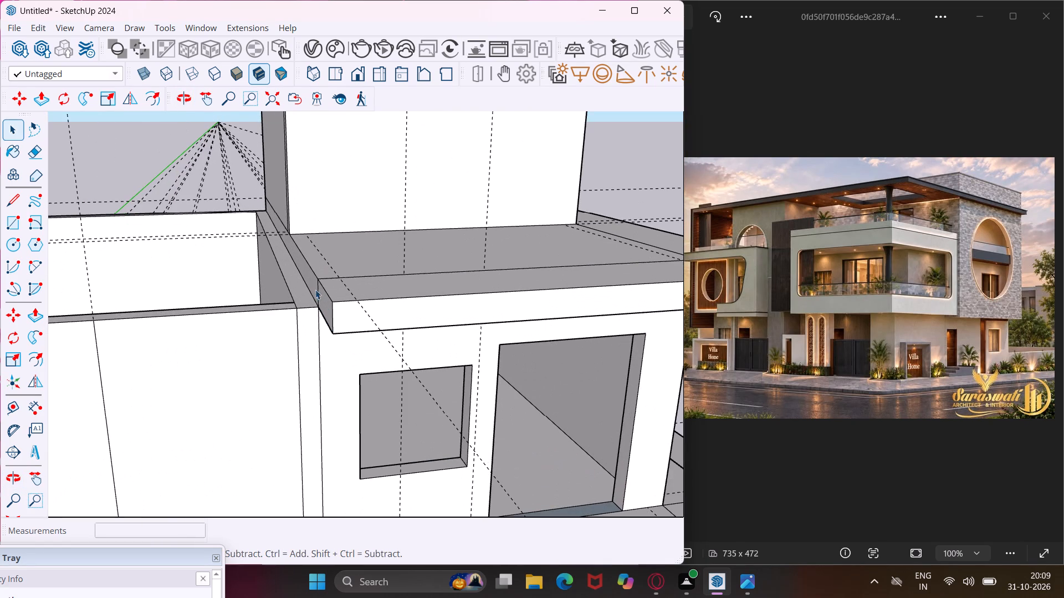
pyautogui.click(315, 283)
pyautogui.press('p')
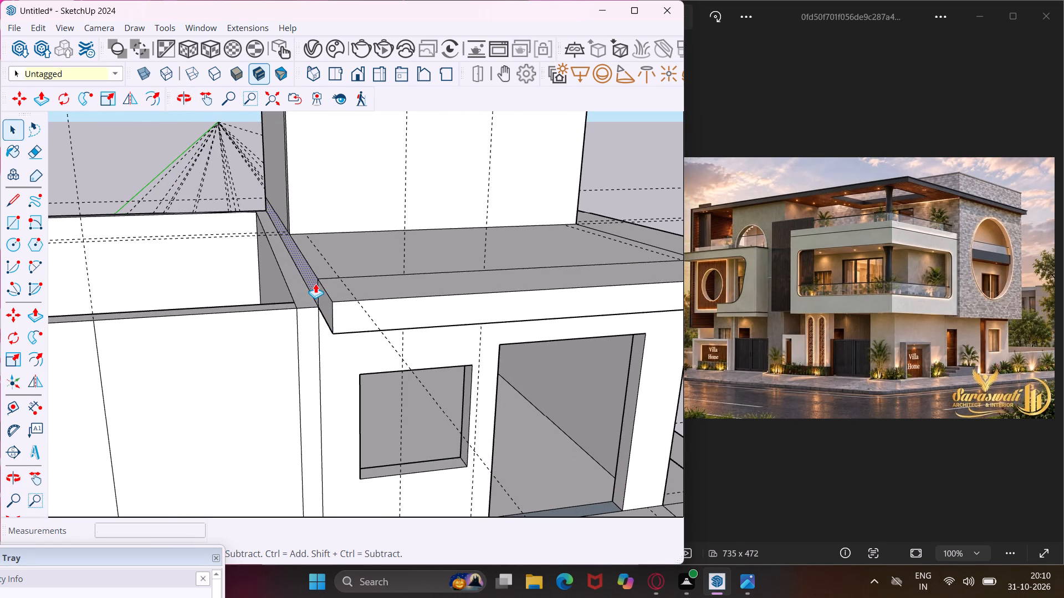
pyautogui.click(315, 283)
pyautogui.click(295, 313)
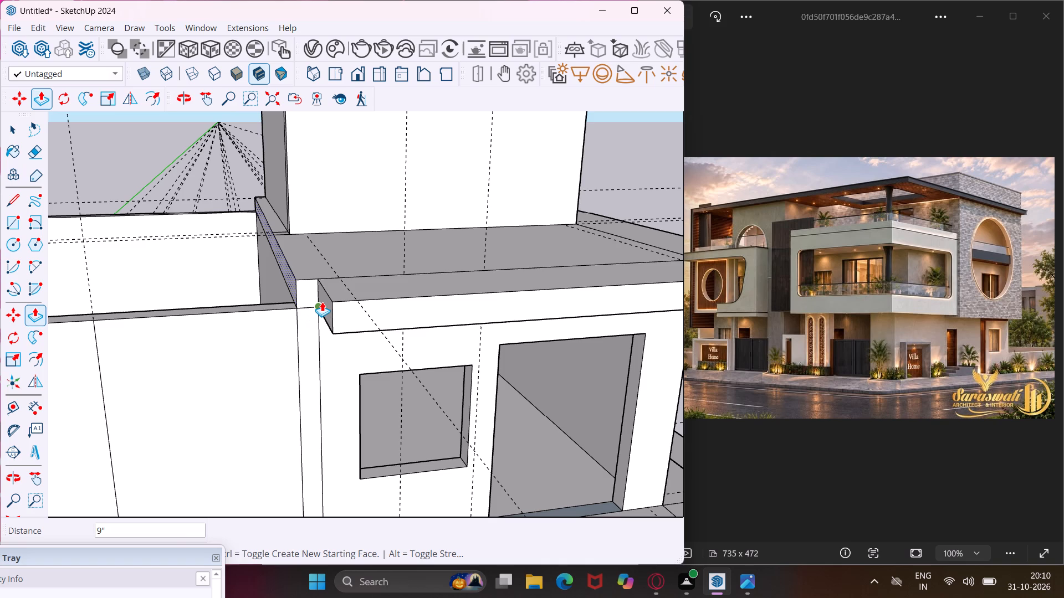
pyautogui.press('Escape')
# Extend the end face of the front roof overhang 9" to align with the slab's extended side.
pyautogui.click(328, 306)
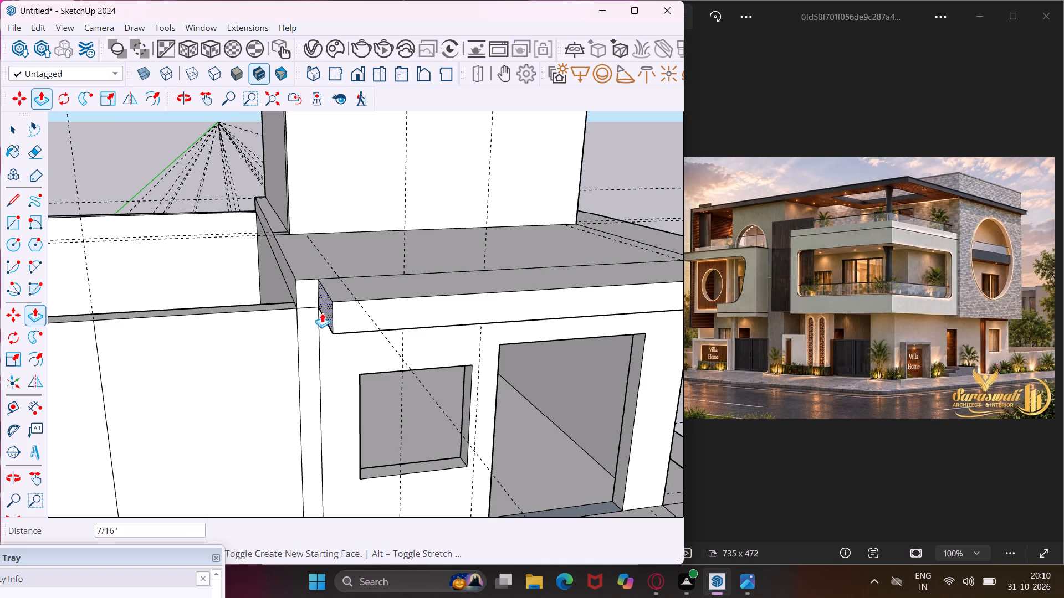
pyautogui.click(299, 378)
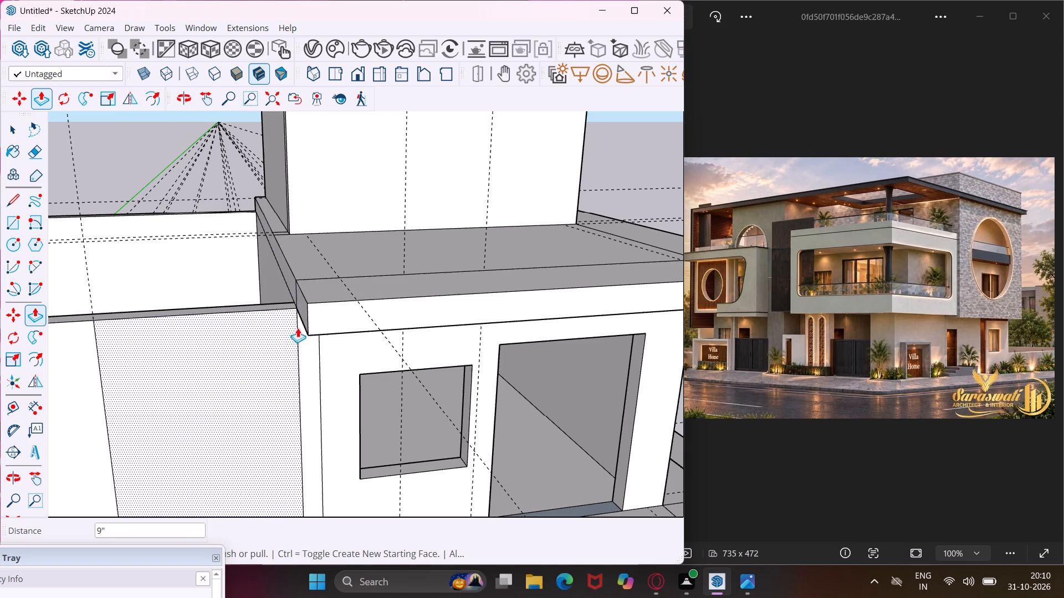
pyautogui.scroll(-8, 296, 266)
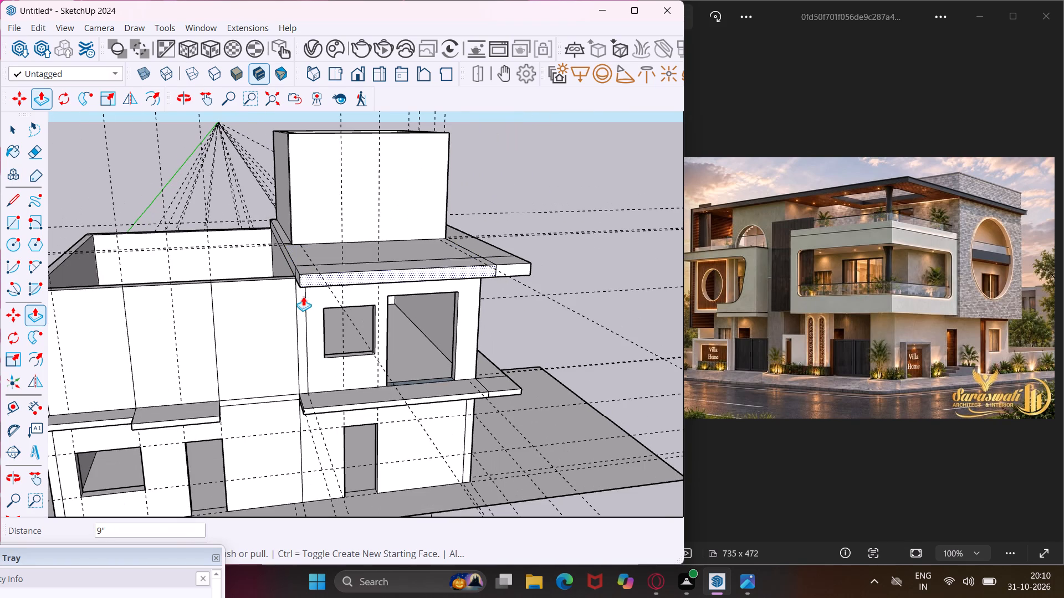
pyautogui.press('Escape')
pyautogui.press('space')
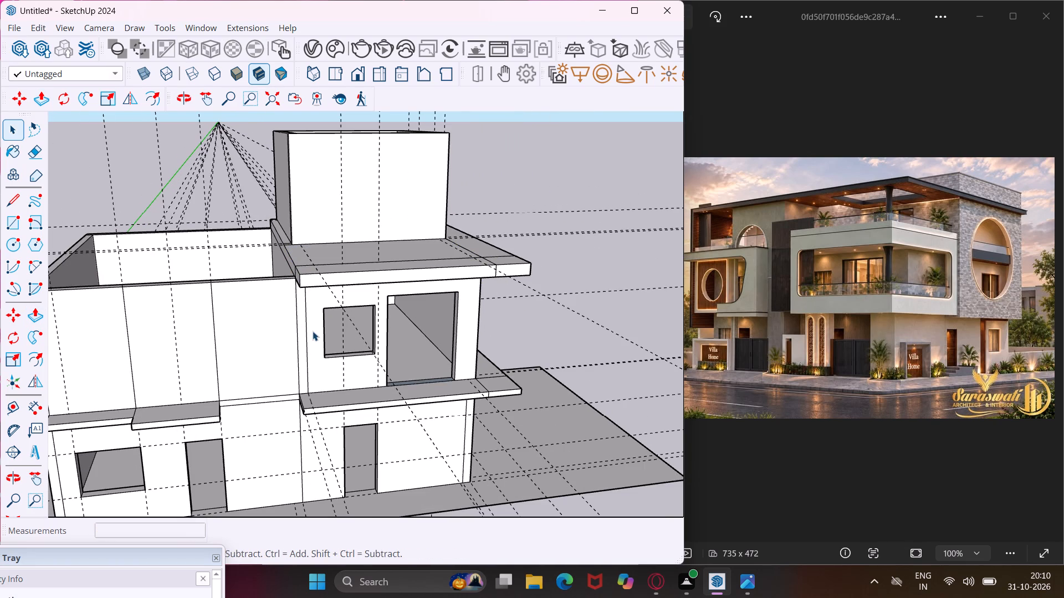
# Erase the two seam lines at the outer corner of the first-floor balcony slab's top face.
pyautogui.moveTo(313, 338); pyautogui.dragTo(336, 435, button='middle')
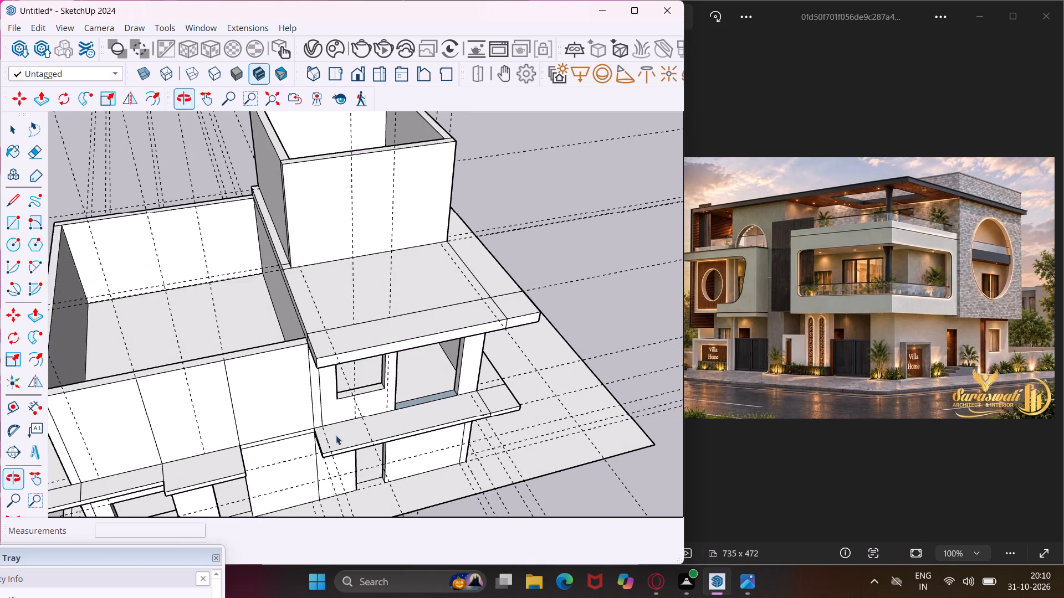
pyautogui.scroll(4, 324, 450)
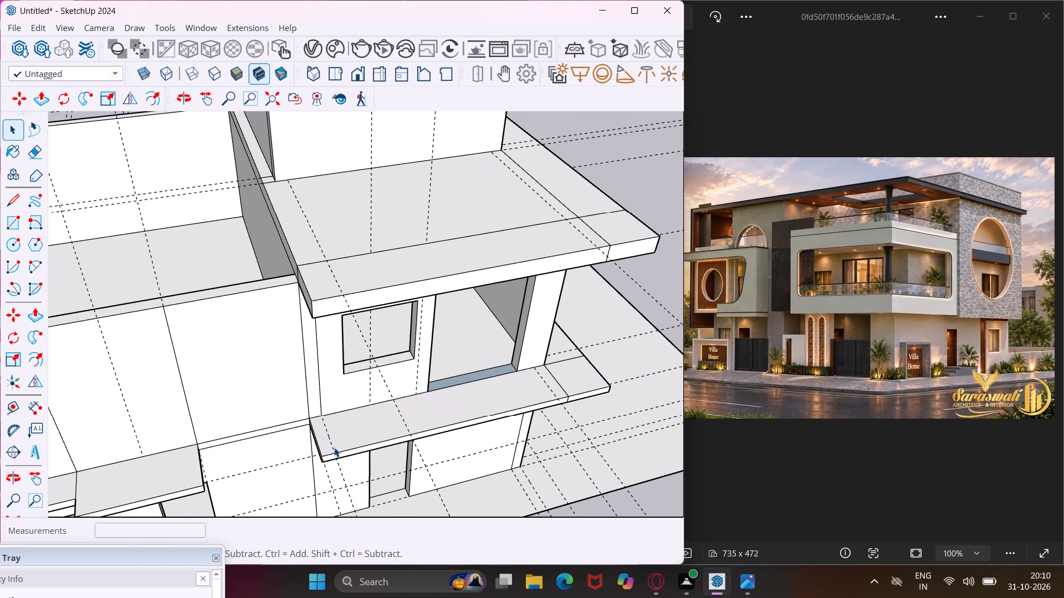
pyautogui.scroll(-1, 308, 422)
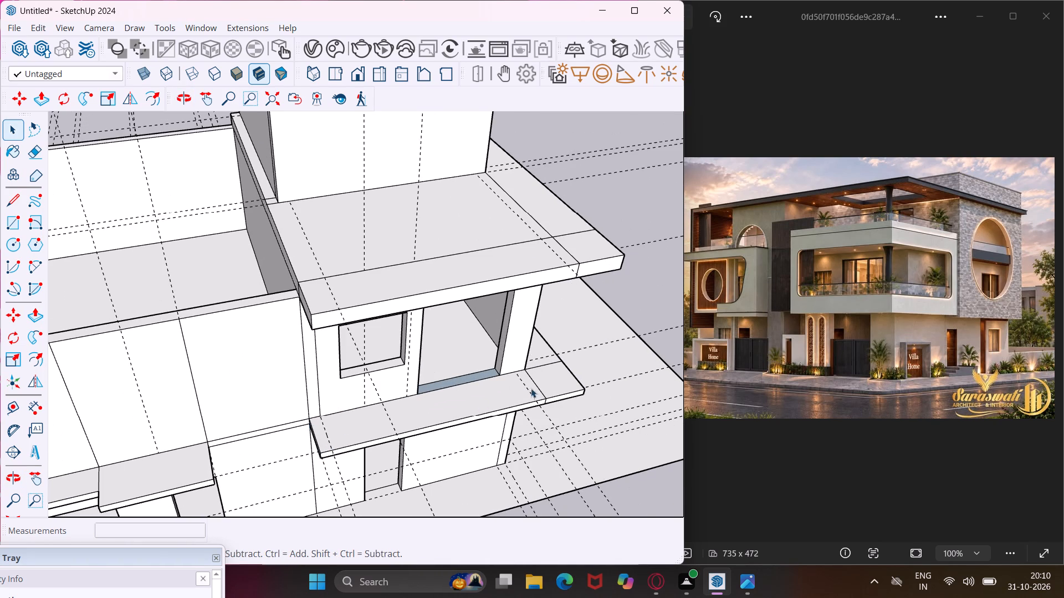
pyautogui.scroll(4, 534, 383)
pyautogui.press('e')
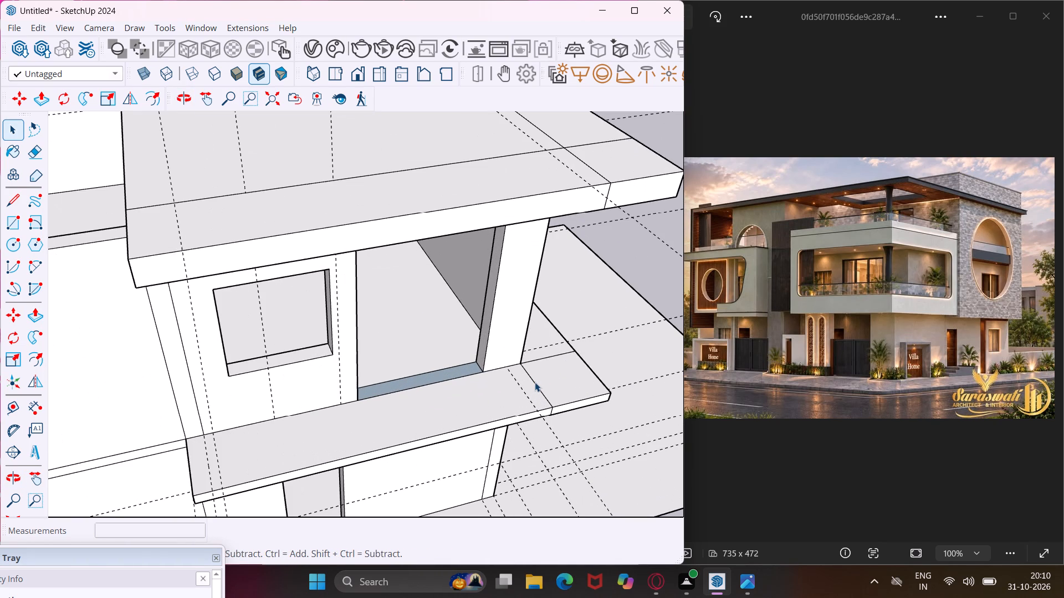
pyautogui.click(543, 392)
pyautogui.click(551, 358)
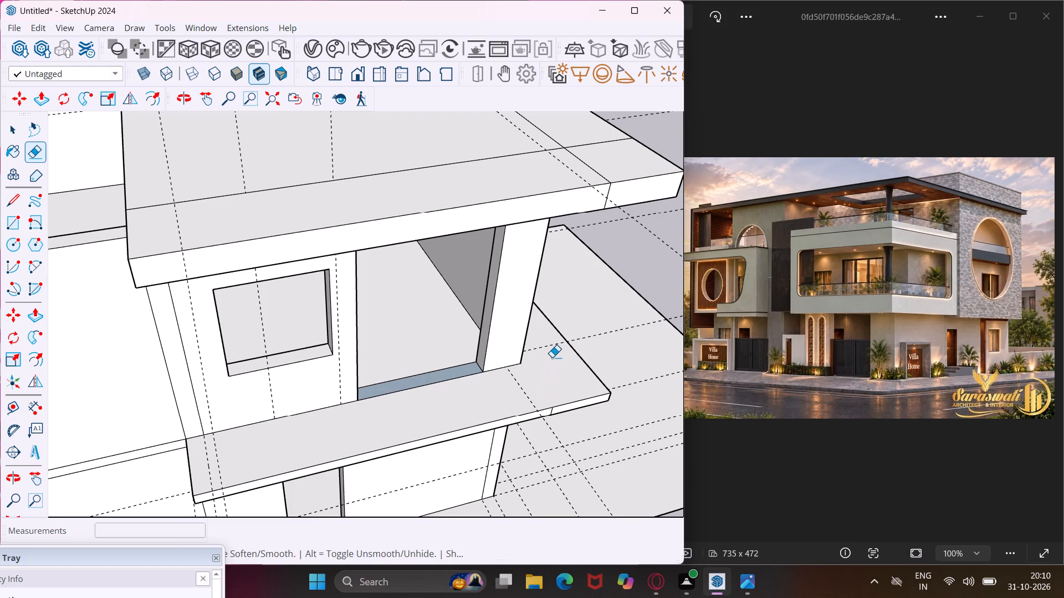
pyautogui.moveTo(552, 357); pyautogui.dragTo(434, 329, button='middle')
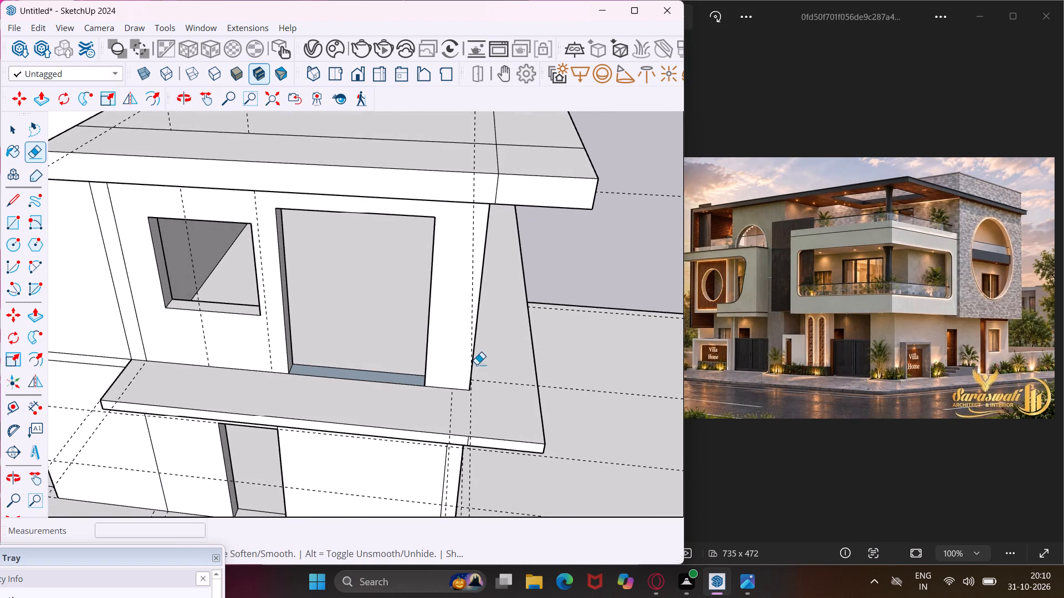
pyautogui.press('Escape')
pyautogui.press('space')
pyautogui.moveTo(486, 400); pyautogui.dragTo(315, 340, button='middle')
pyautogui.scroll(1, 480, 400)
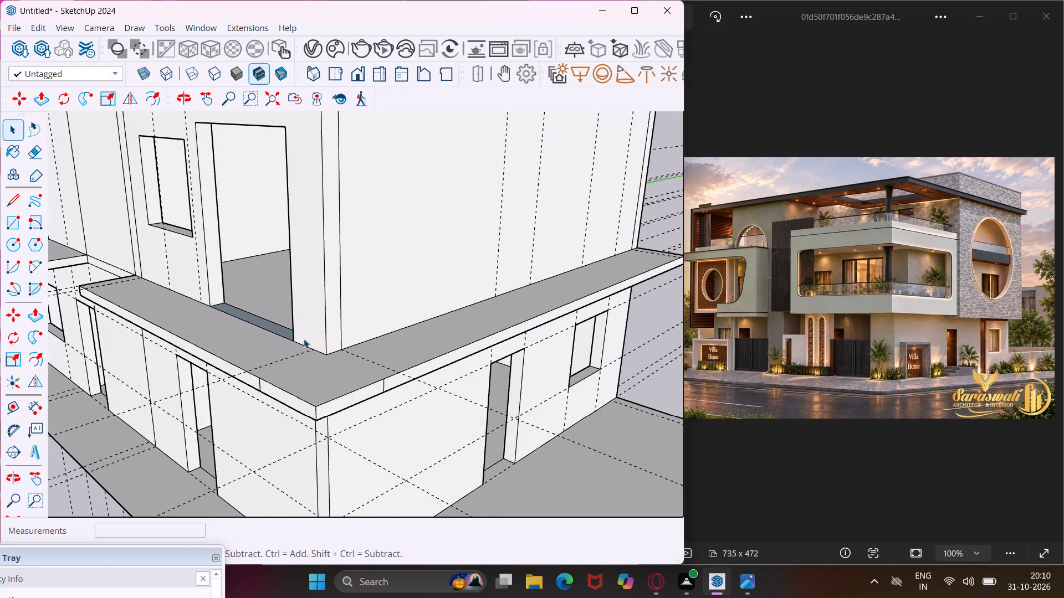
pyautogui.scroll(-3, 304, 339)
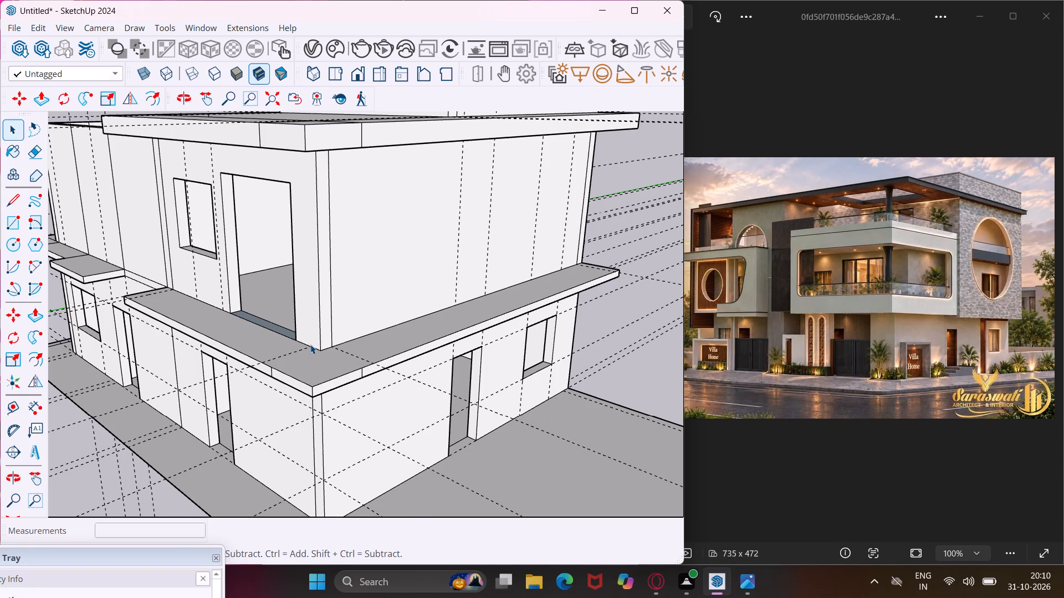
# Push/Pull the narrow end strip of the second-floor room's corner wall out 3' to the roof slab's front edge.
pyautogui.scroll(-1, 384, 334)
pyautogui.moveTo(384, 334); pyautogui.dragTo(324, 358, button='middle')
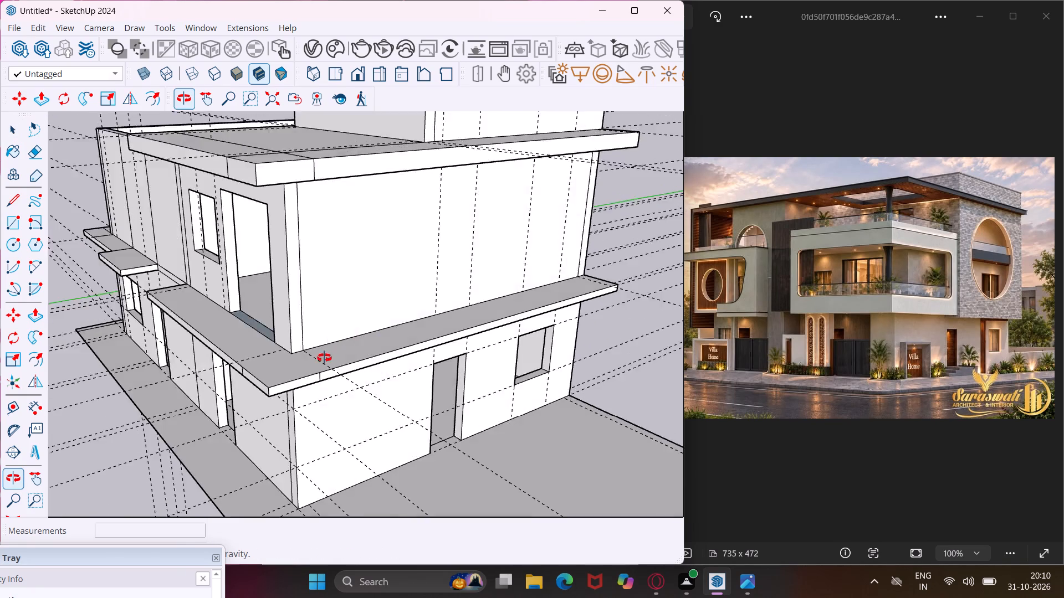
pyautogui.moveTo(324, 358); pyautogui.dragTo(294, 446, button='middle')
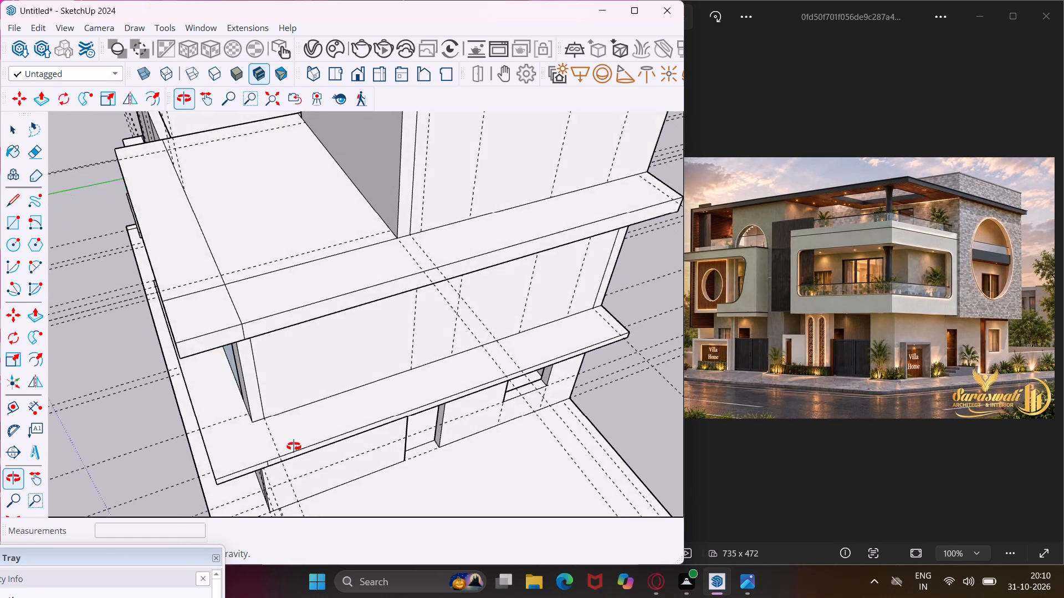
pyautogui.moveTo(294, 446); pyautogui.dragTo(387, 496, button='middle')
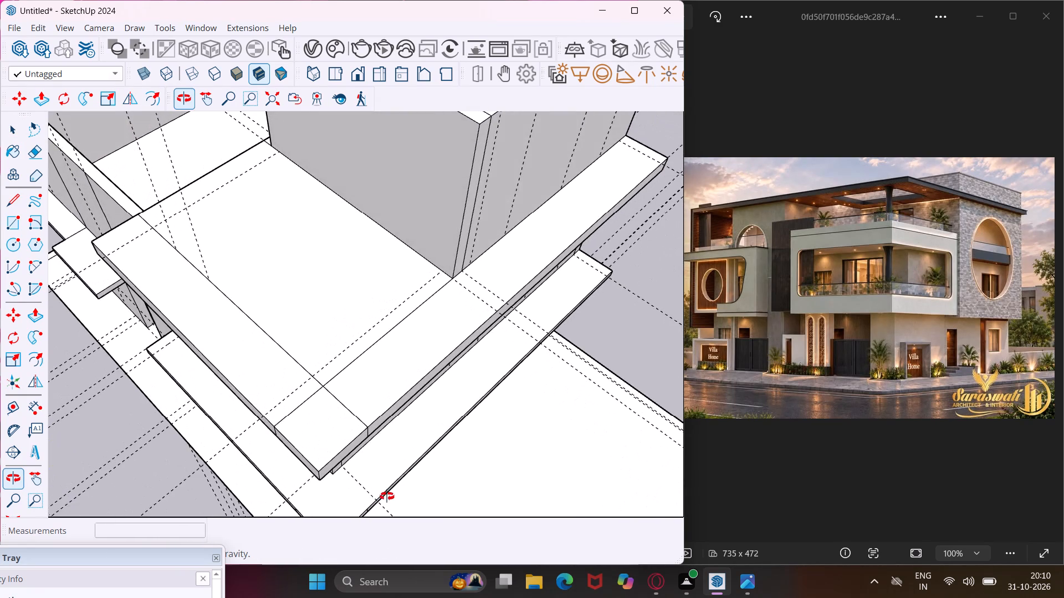
pyautogui.moveTo(387, 496); pyautogui.dragTo(281, 488, button='middle')
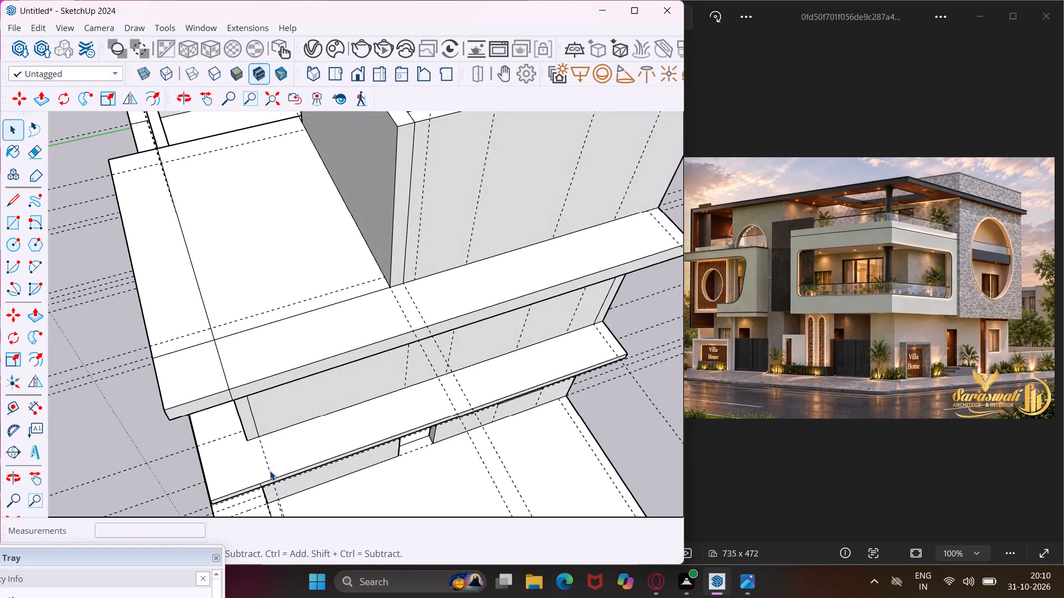
pyautogui.scroll(-3, 275, 484)
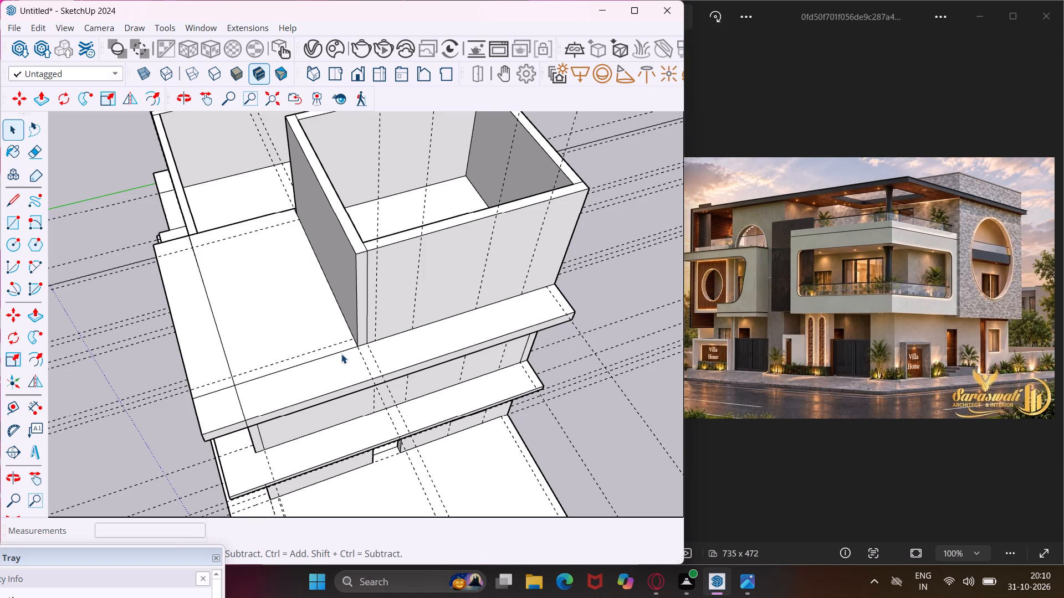
pyautogui.moveTo(341, 354); pyautogui.dragTo(323, 308, button='middle')
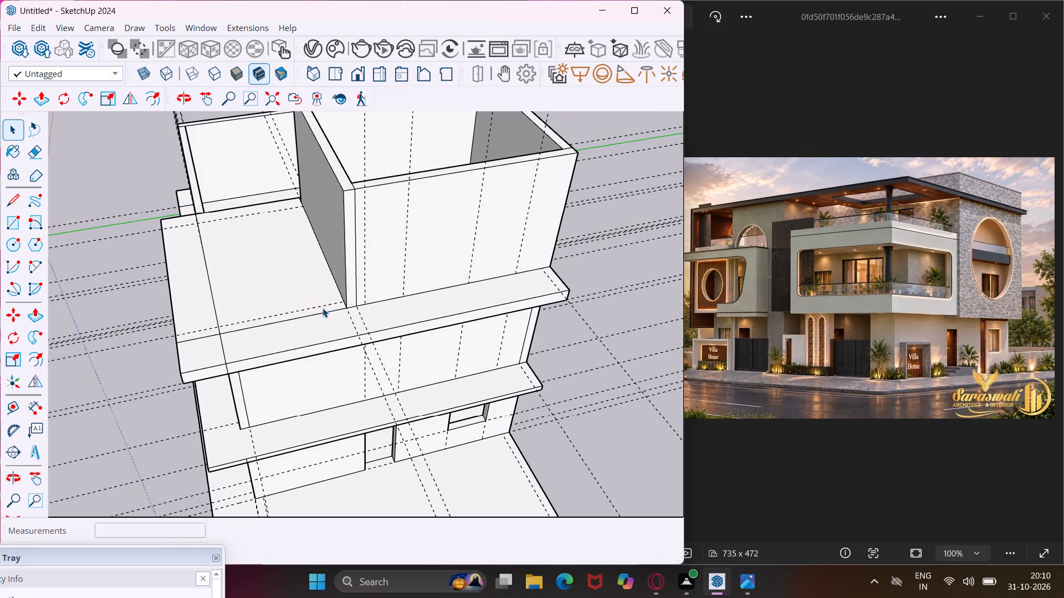
pyautogui.moveTo(323, 308); pyautogui.dragTo(310, 285, button='middle')
pyautogui.scroll(4, 343, 243)
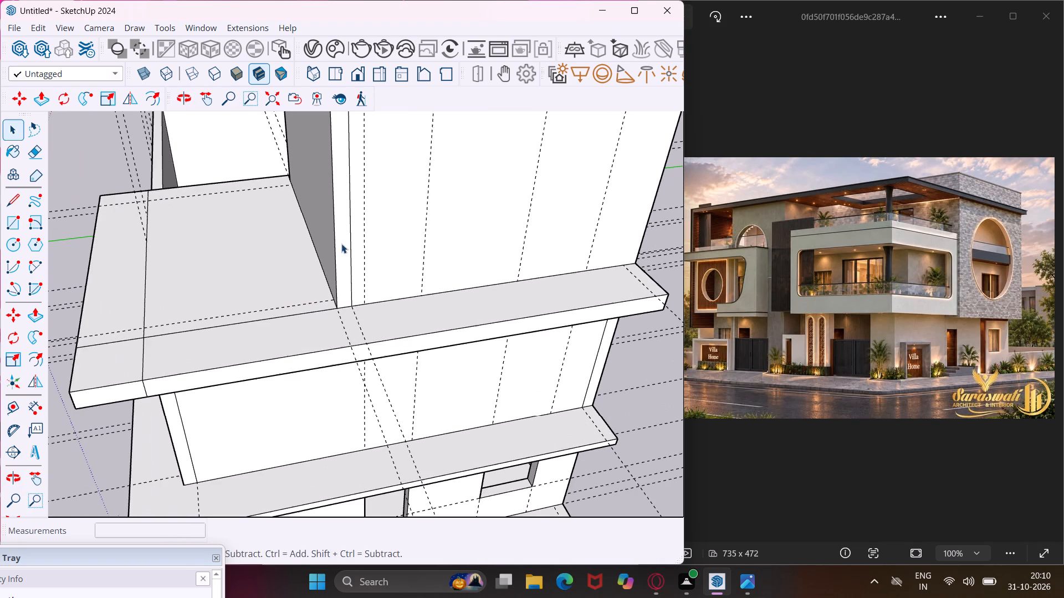
pyautogui.click(341, 244)
pyautogui.press('p')
pyautogui.click(341, 244)
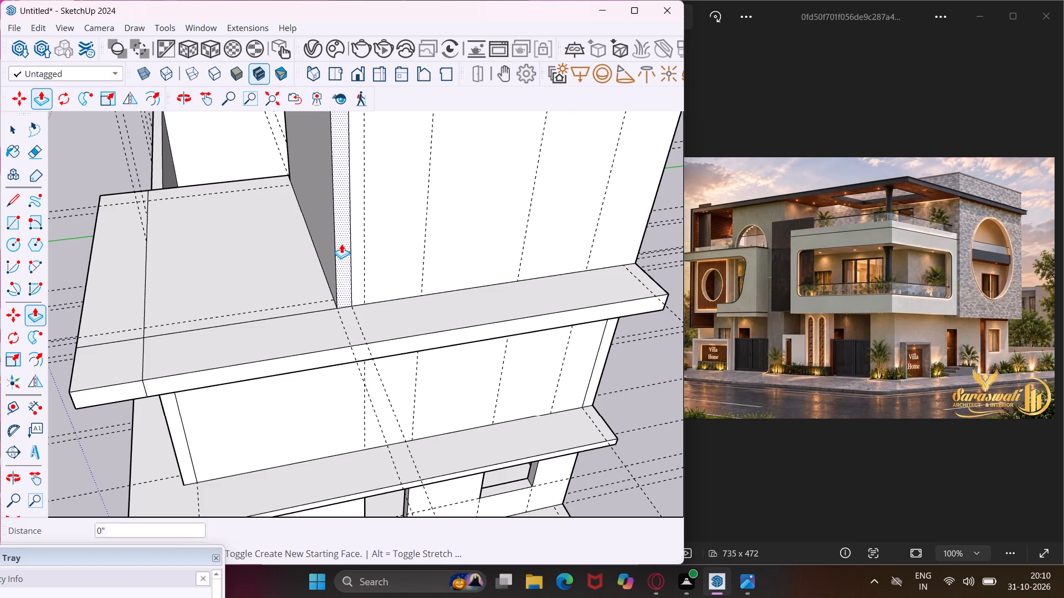
pyautogui.click(331, 348)
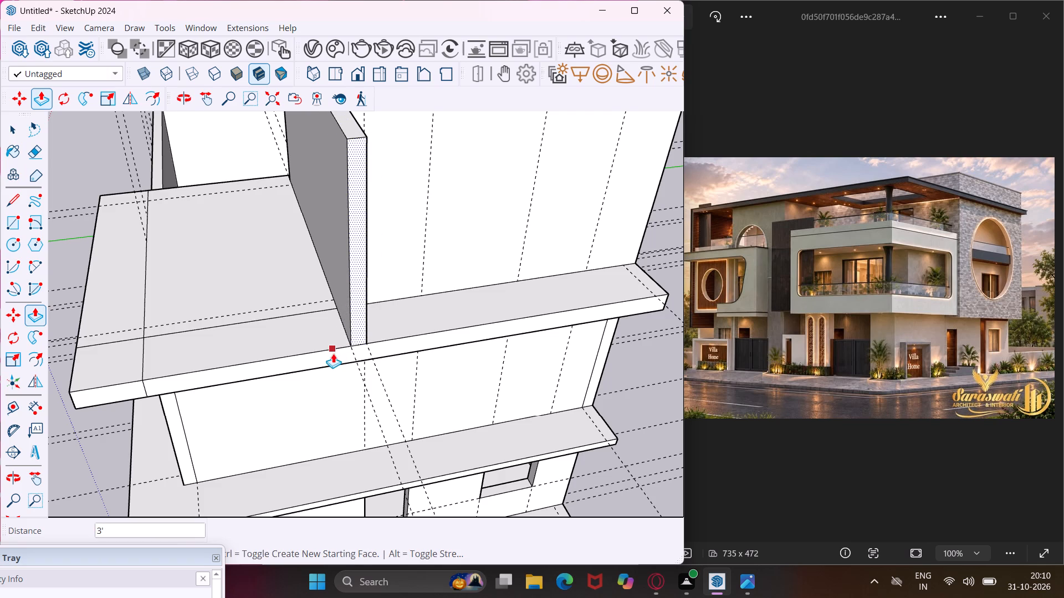
# Pull the extended wall strip's front face slightly farther out, past the roof slab's outer edge.
pyautogui.moveTo(333, 353); pyautogui.dragTo(362, 223, button='middle')
pyautogui.scroll(1, 332, 342)
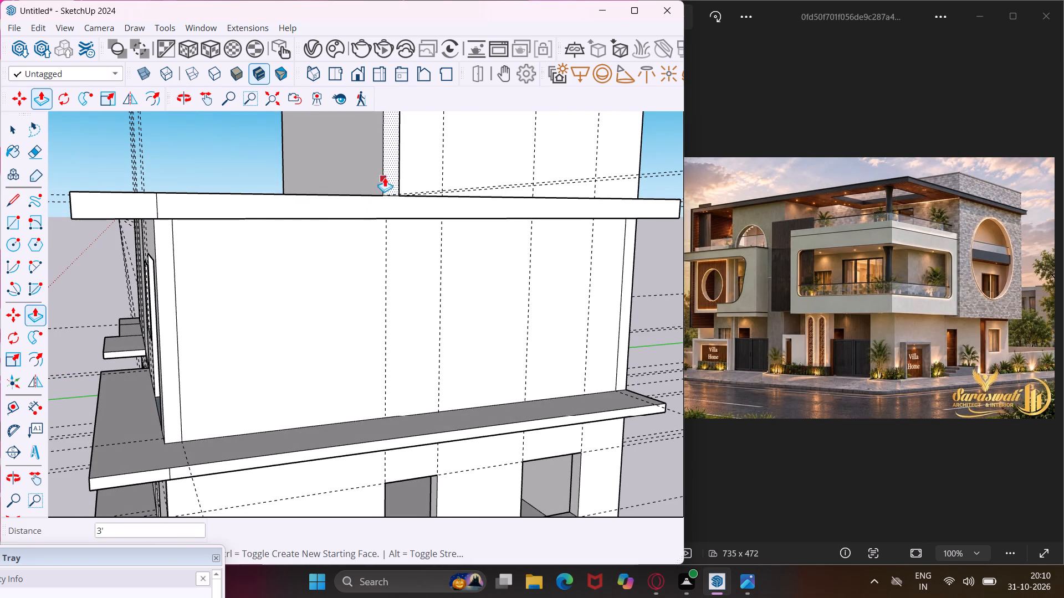
pyautogui.press('Escape')
pyautogui.scroll(4, 390, 183)
pyautogui.click(390, 183)
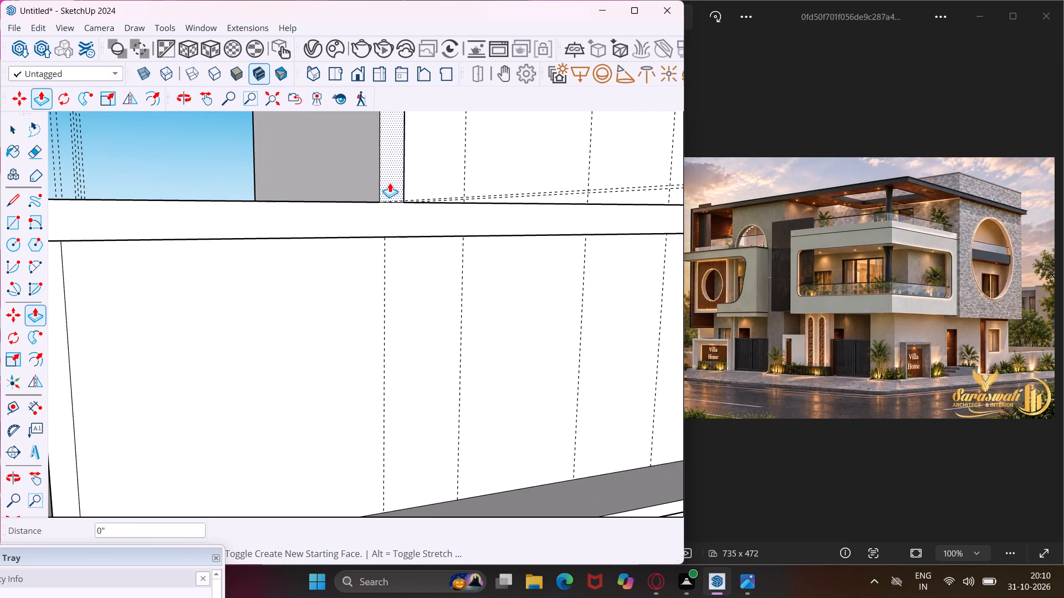
pyautogui.click(397, 188)
# Pull the projecting strip's underside down 11' 6" to the bottom of the first-floor balcony slab, forming a vertical fin.
pyautogui.moveTo(397, 188); pyautogui.dragTo(402, 143, button='middle')
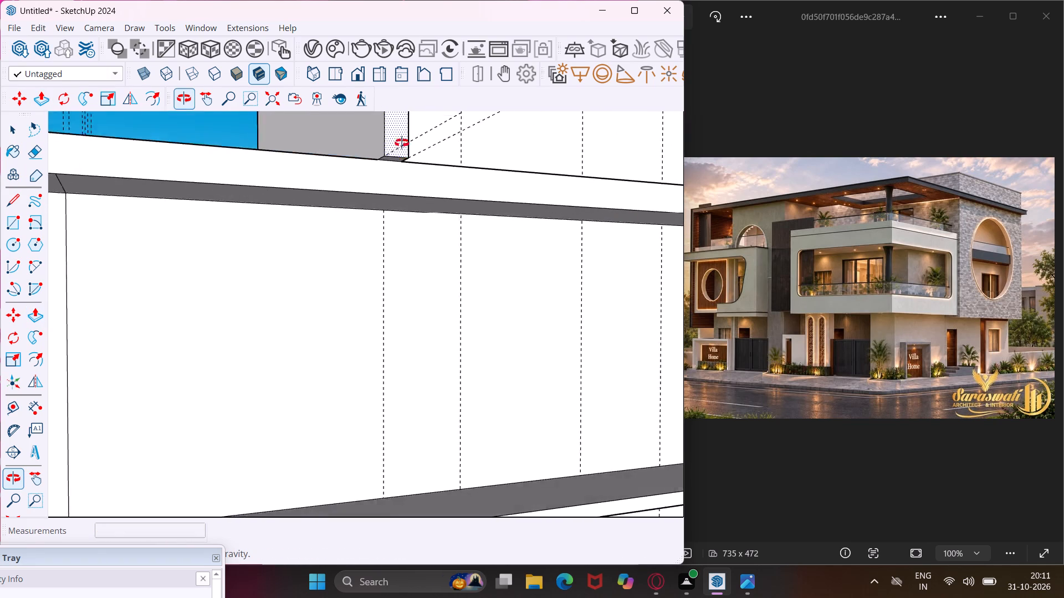
pyautogui.moveTo(402, 143); pyautogui.dragTo(417, 123, button='middle')
pyautogui.scroll(4, 419, 125)
pyautogui.click(420, 127)
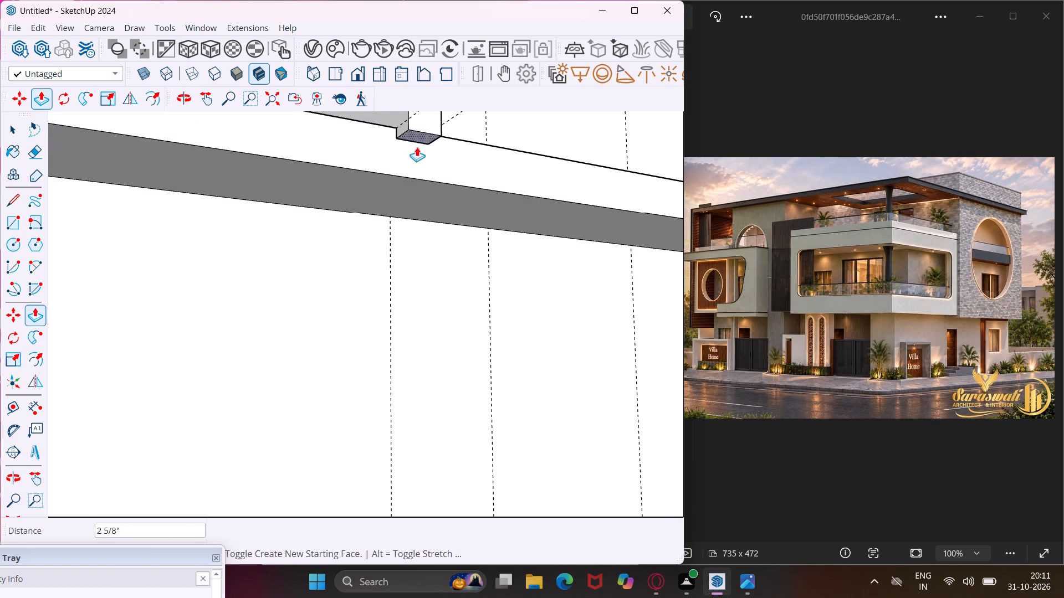
pyautogui.scroll(-11, 412, 172)
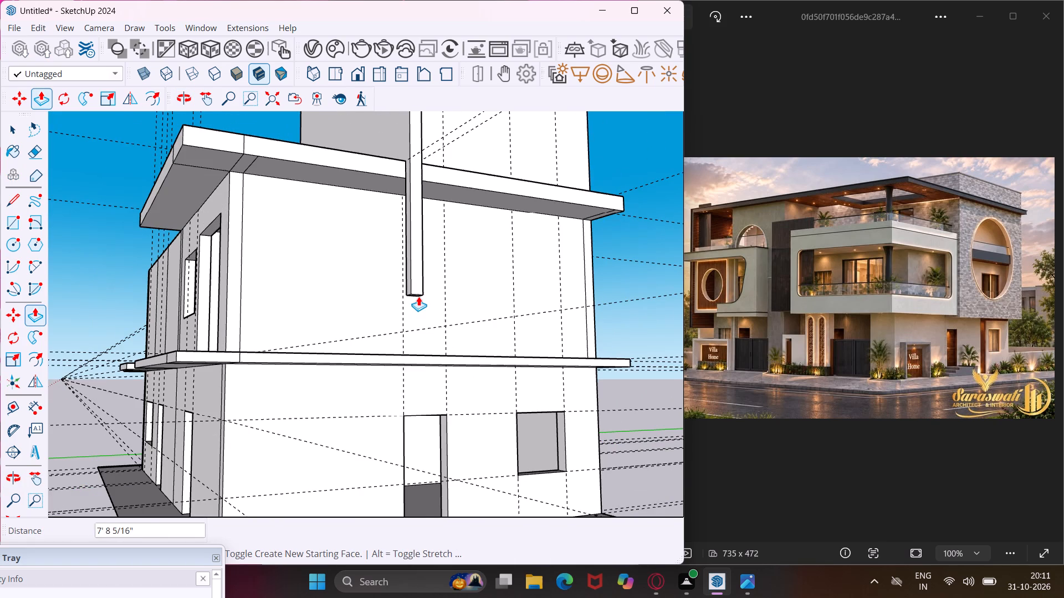
pyautogui.scroll(-2, 418, 296)
pyautogui.scroll(3, 412, 349)
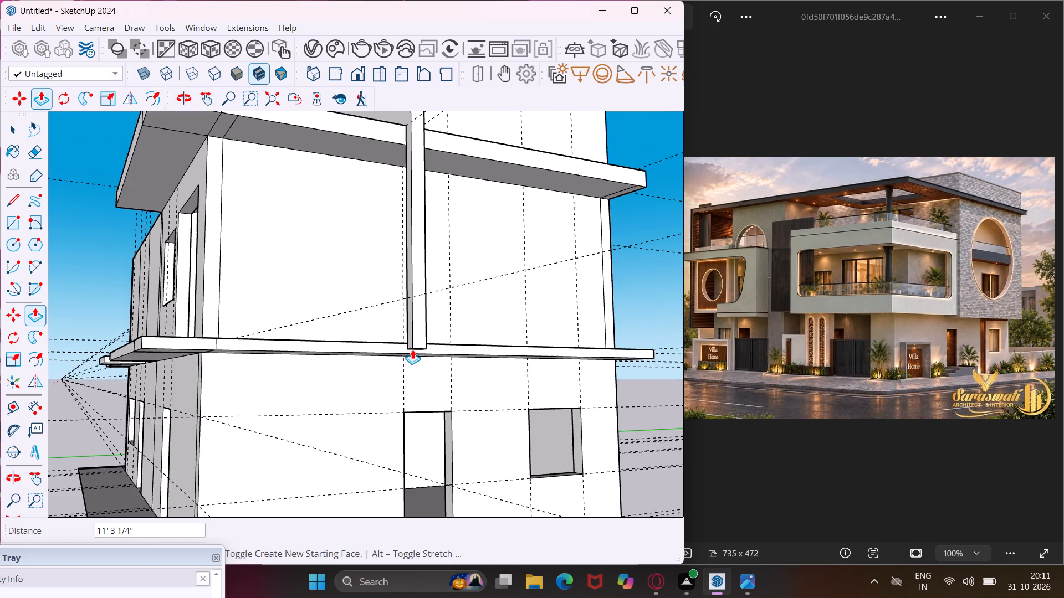
pyautogui.scroll(3, 412, 349)
pyautogui.click(398, 358)
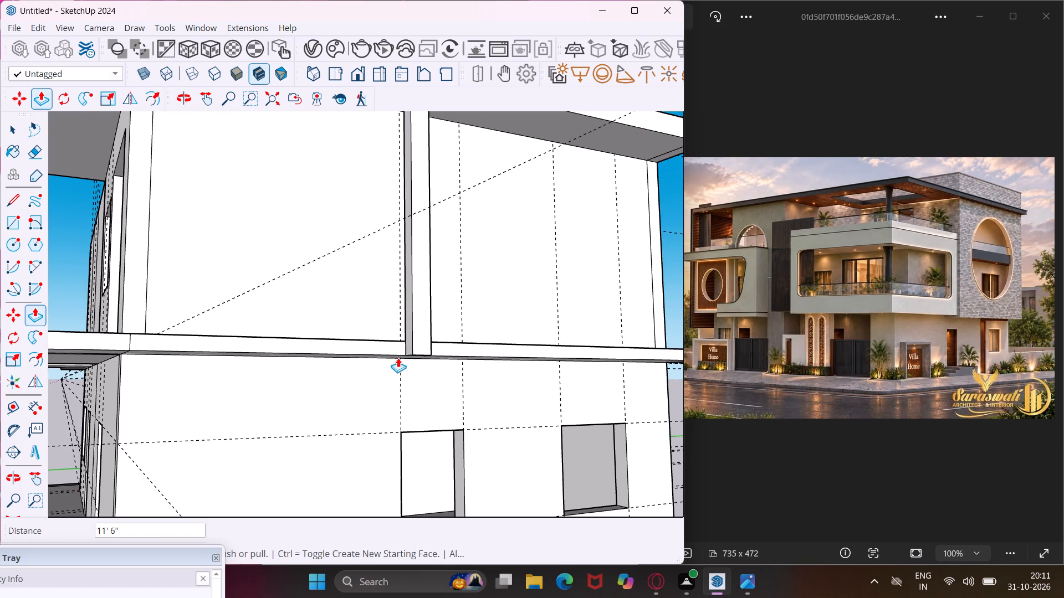
# Extend the vertical fin's bottom face 6 1/2" farther down below the first-floor balcony slab.
pyautogui.moveTo(398, 358); pyautogui.dragTo(477, 306, button='middle')
pyautogui.scroll(1, 398, 358)
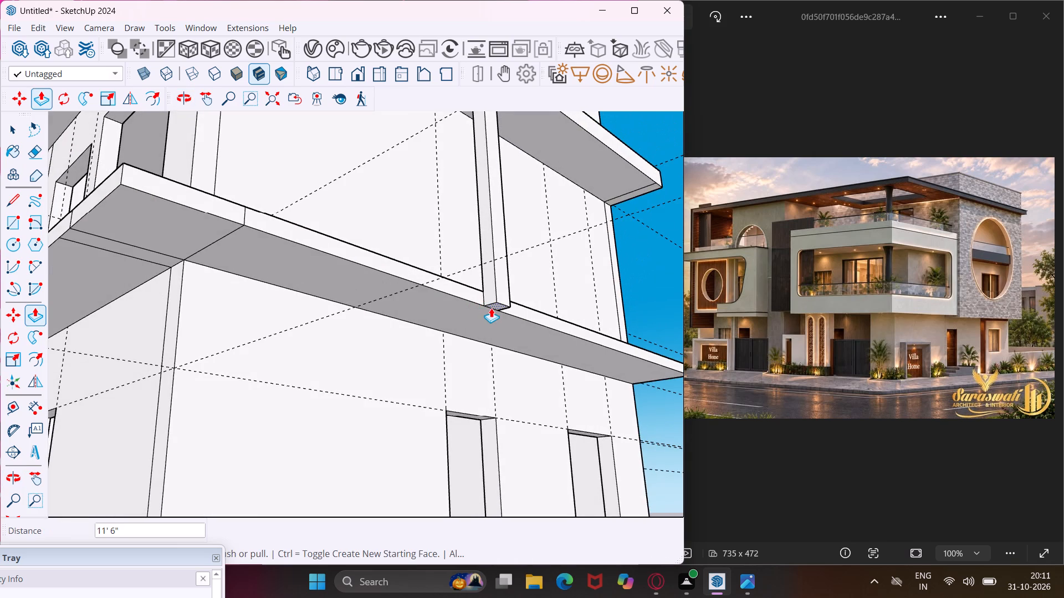
pyautogui.scroll(8, 492, 306)
pyautogui.click(492, 306)
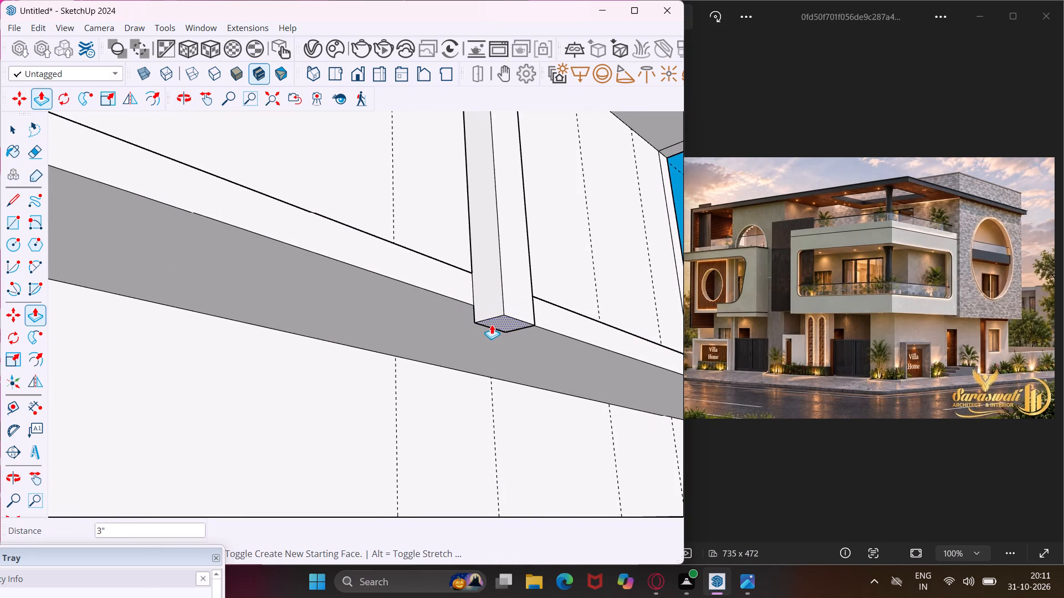
pyautogui.click(484, 343)
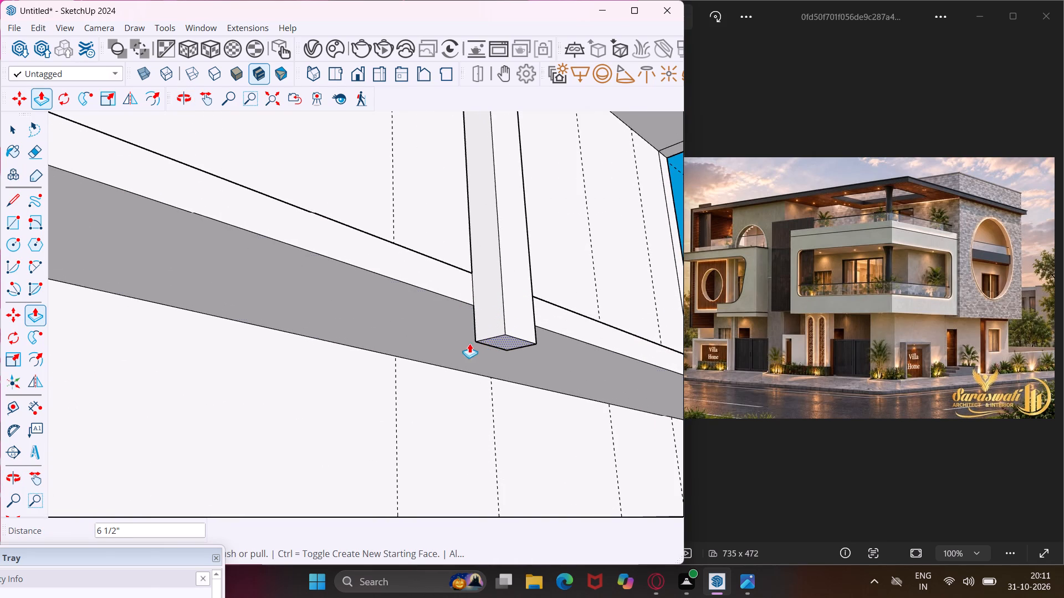
# Pull the fin's inner face beneath the balcony slab back about 3' 3" to the ground-floor wall.
pyautogui.moveTo(464, 342); pyautogui.dragTo(631, 362, button='middle')
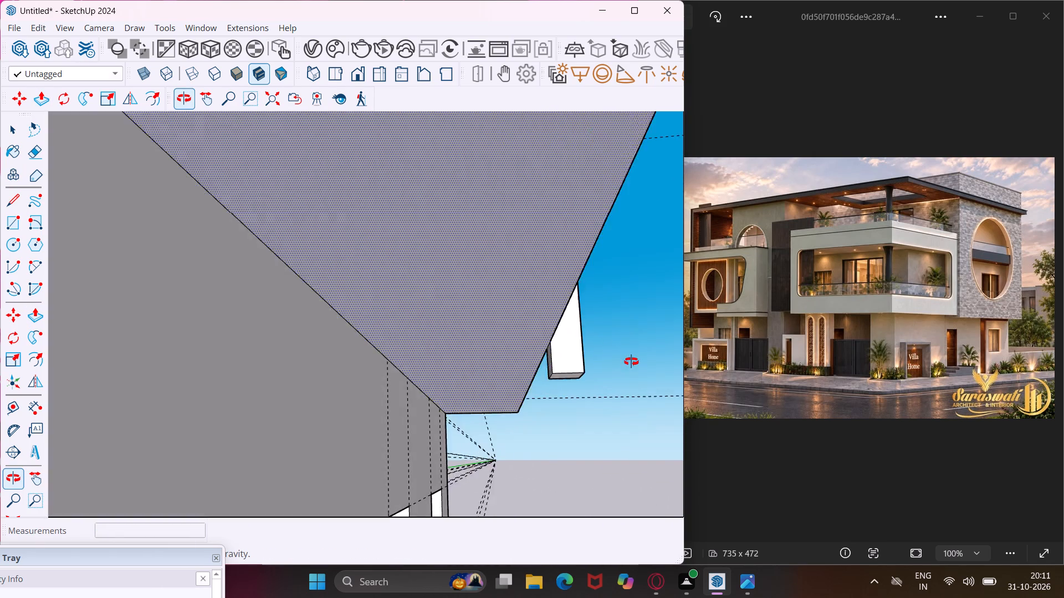
pyautogui.moveTo(631, 362); pyautogui.dragTo(644, 365, button='middle')
pyautogui.scroll(4, 555, 353)
pyautogui.click(548, 357)
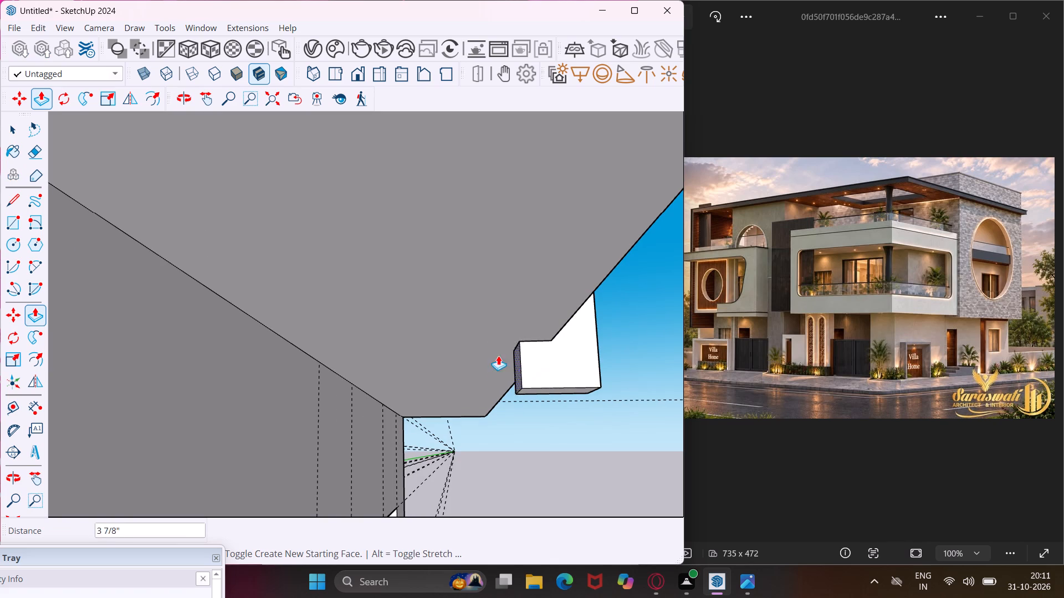
pyautogui.scroll(-4, 478, 355)
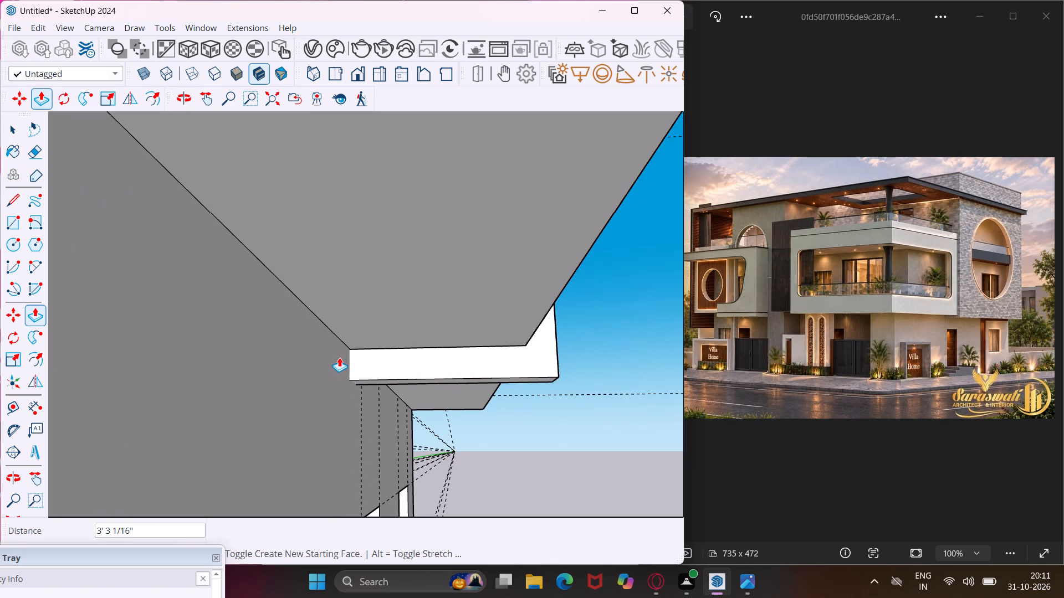
pyautogui.click(339, 357)
# Pull the fin's inner face between the two slabs back about 3' 4 5/8" to the first-floor wall.
pyautogui.moveTo(337, 358); pyautogui.dragTo(75, 434, button='middle')
pyautogui.scroll(-4, 76, 434)
pyautogui.moveTo(204, 370); pyautogui.dragTo(419, 402, button='middle')
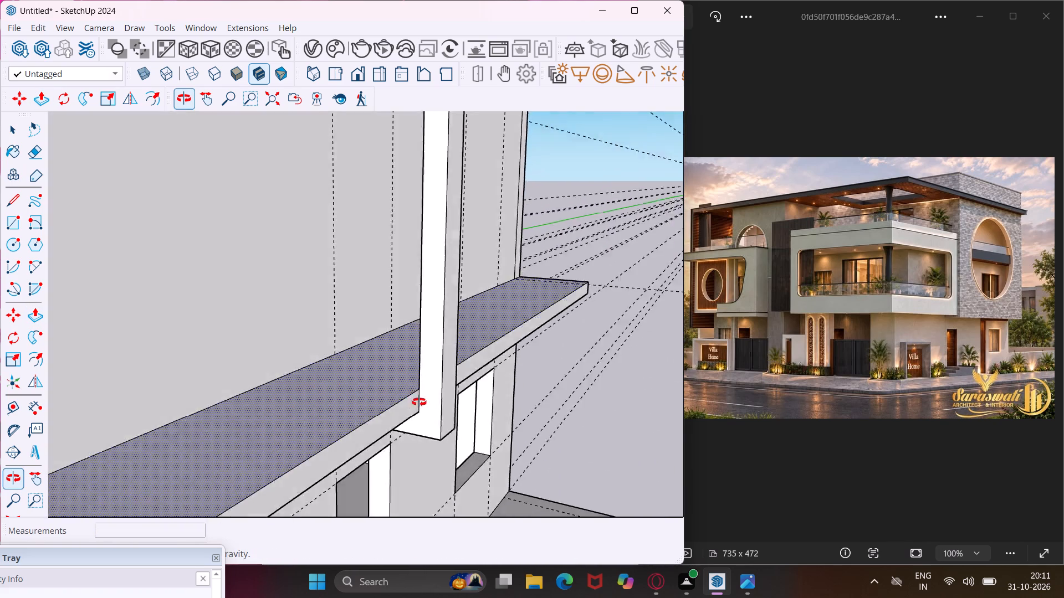
pyautogui.moveTo(419, 402); pyautogui.dragTo(516, 385, button='middle')
pyautogui.scroll(5, 485, 331)
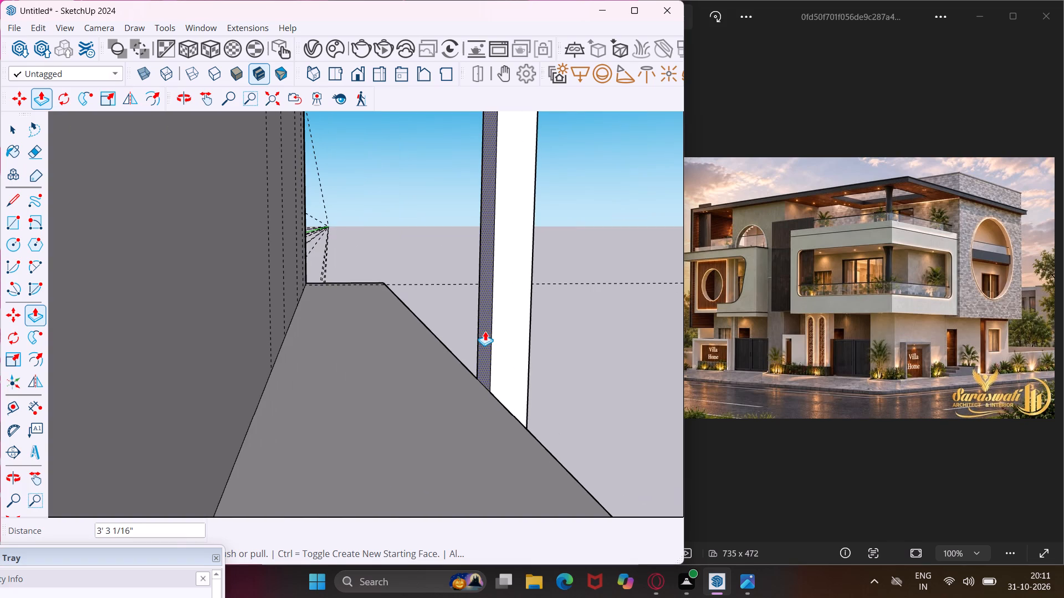
pyautogui.click(485, 331)
pyautogui.scroll(-3, 346, 338)
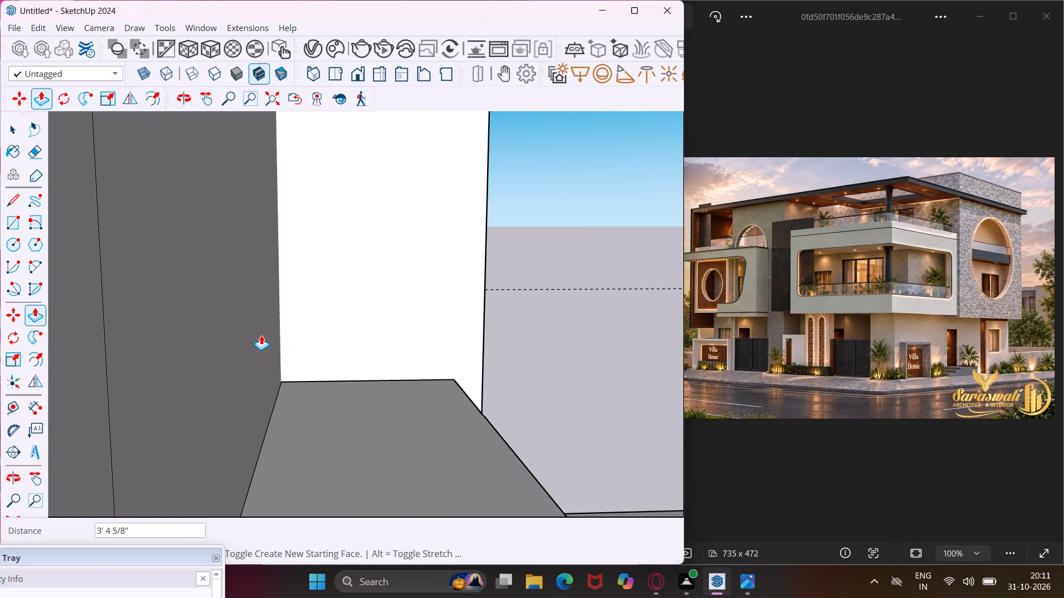
pyautogui.click(261, 335)
# Pull the narrow strip at the first-floor wall's far corner out about 3' 6" to match the first fin's depth.
pyautogui.moveTo(260, 335); pyautogui.dragTo(122, 368, button='middle')
pyautogui.scroll(-17, 122, 368)
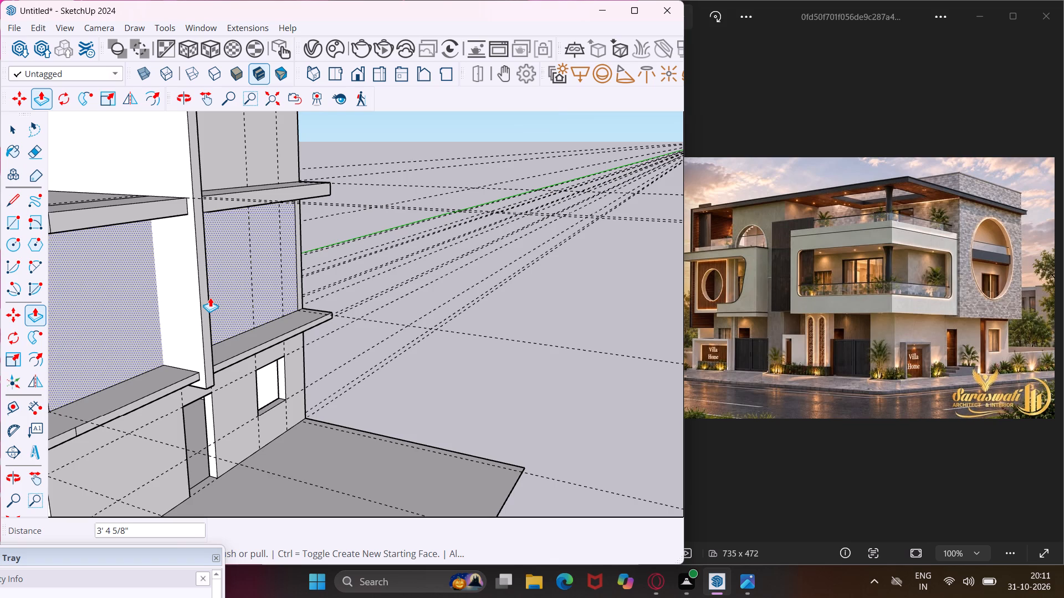
pyautogui.moveTo(210, 297); pyautogui.dragTo(68, 364, button='middle')
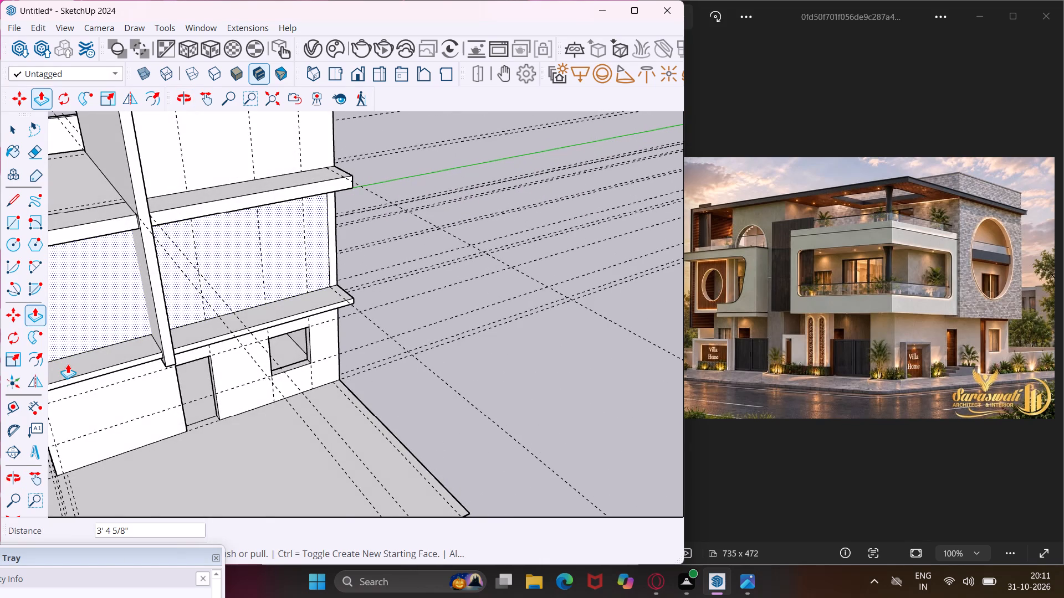
pyautogui.scroll(-1, 68, 364)
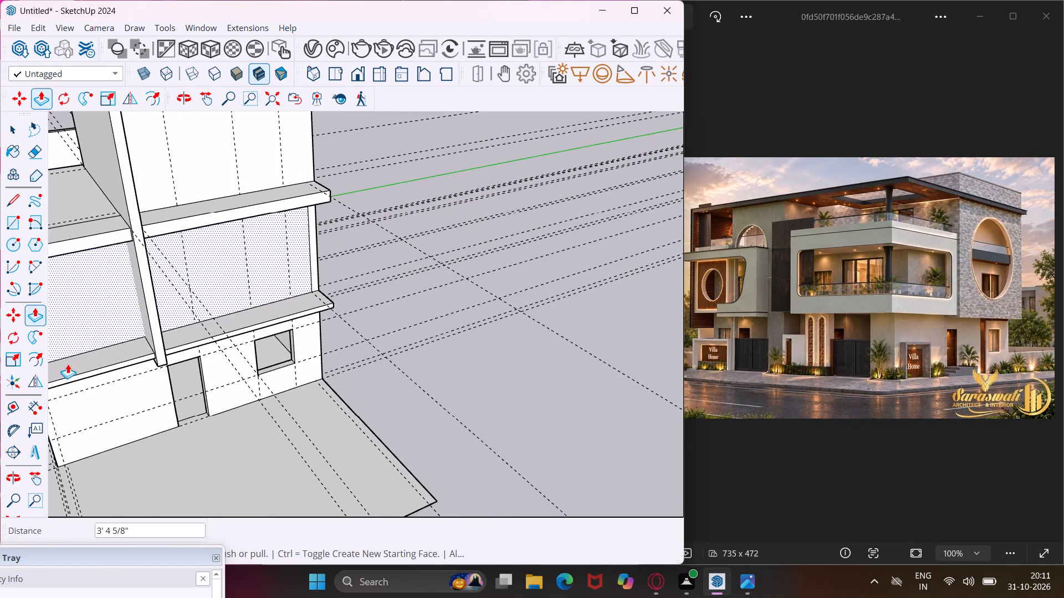
pyautogui.scroll(-4, 66, 365)
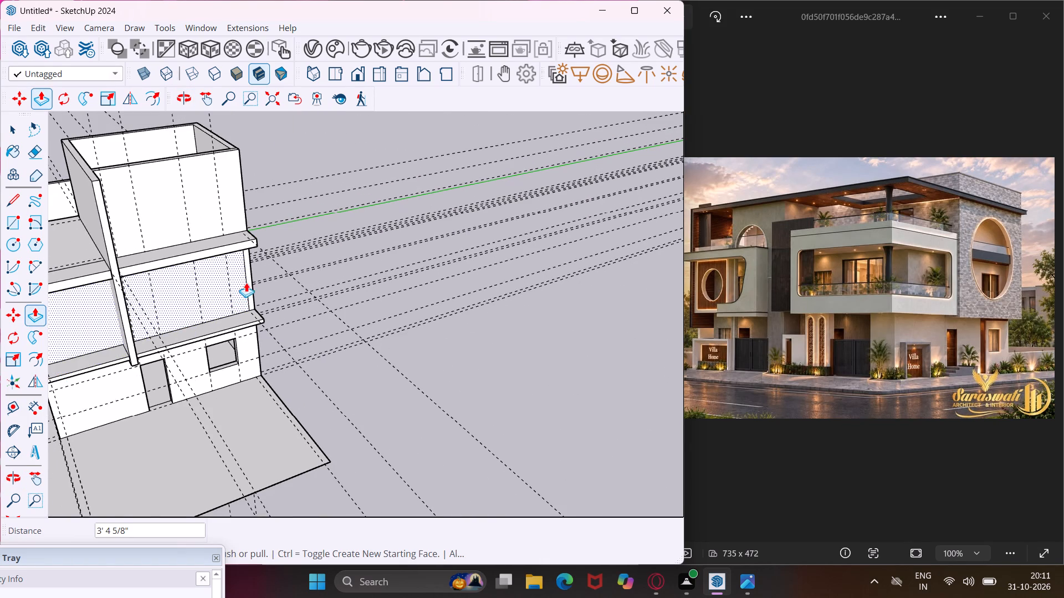
pyautogui.scroll(4, 246, 282)
pyautogui.click(253, 282)
pyautogui.scroll(-4, 242, 315)
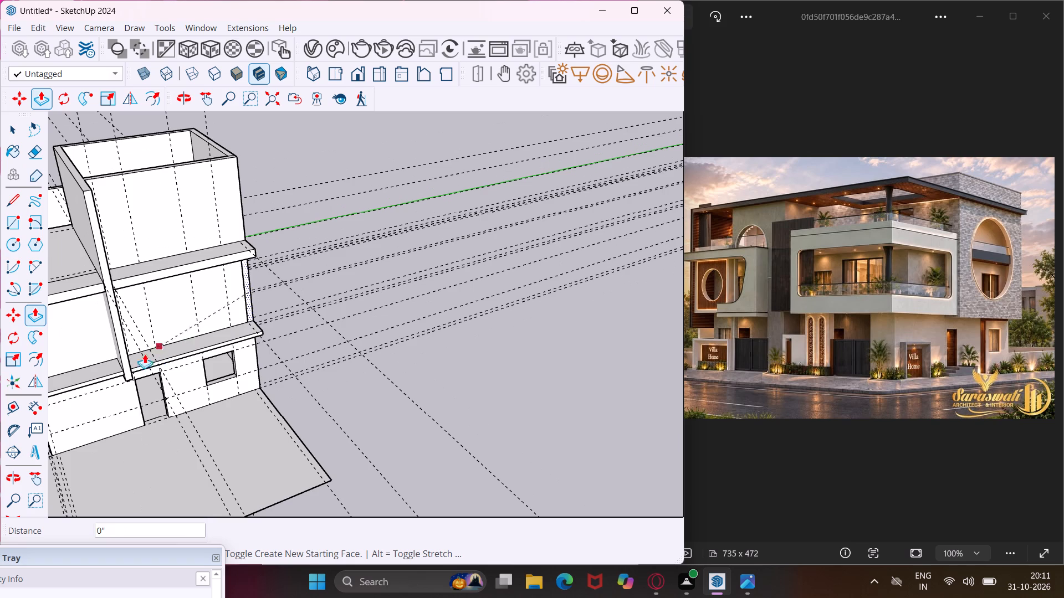
pyautogui.click(126, 359)
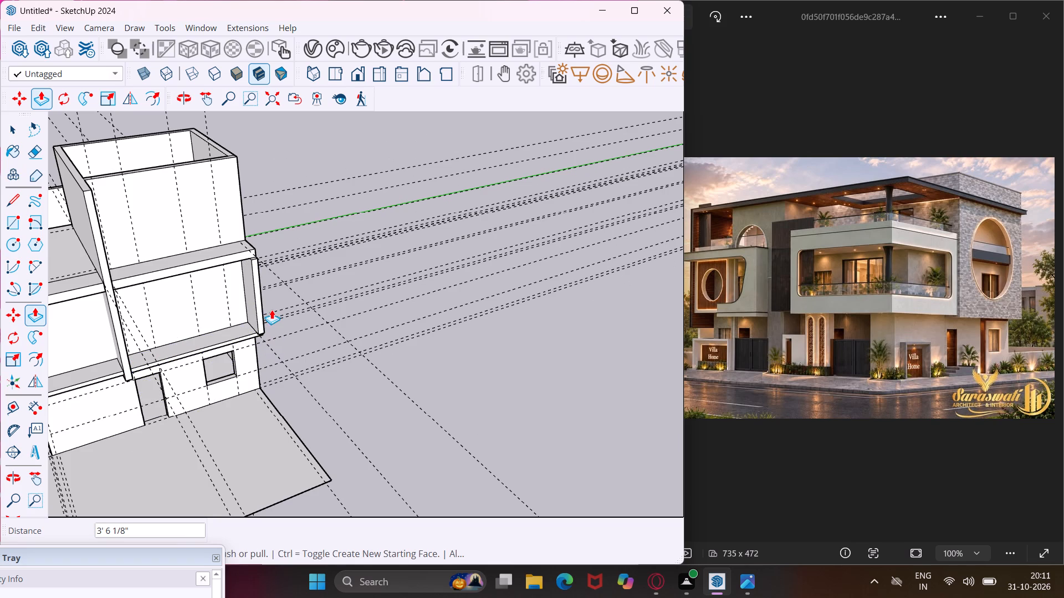
# Raise the top face of the far-corner fin 11' past the roof slab alongside the second-floor room.
pyautogui.moveTo(249, 254); pyautogui.dragTo(263, 318, button='middle')
pyautogui.scroll(2, 255, 280)
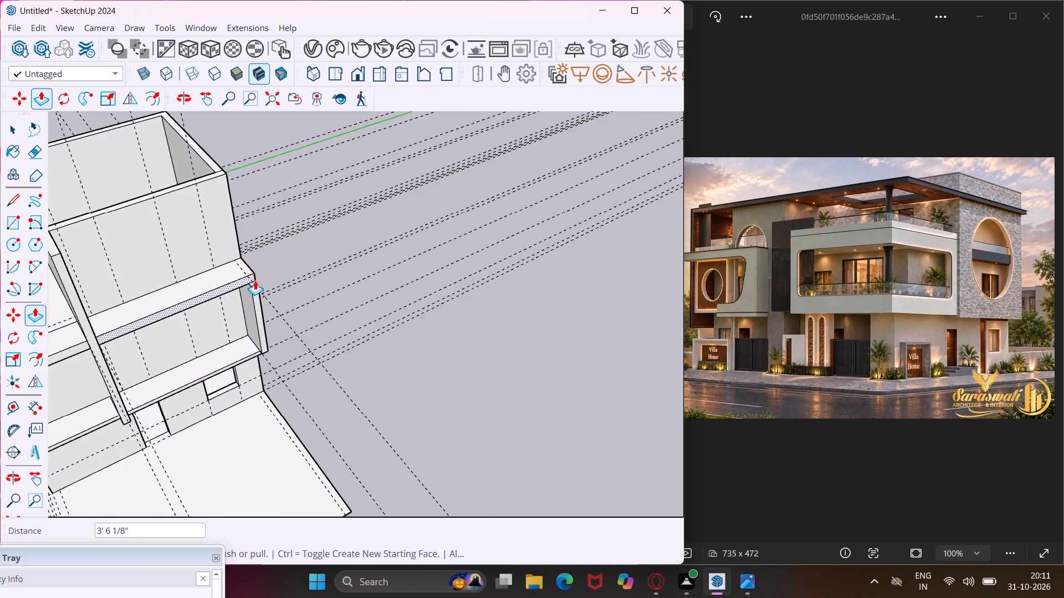
pyautogui.scroll(10, 255, 280)
pyautogui.click(249, 285)
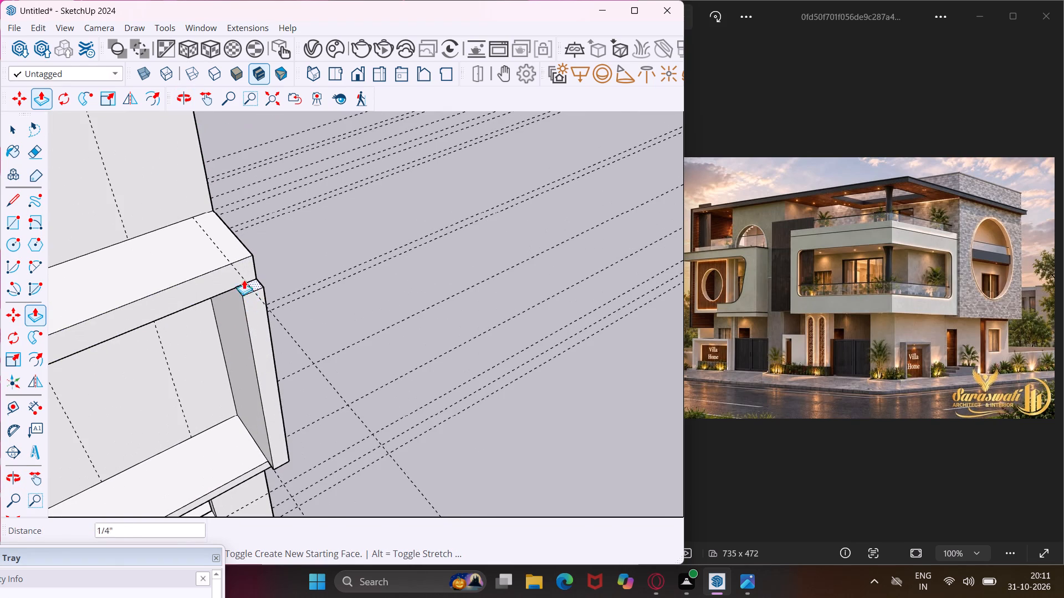
pyautogui.scroll(-9, 233, 252)
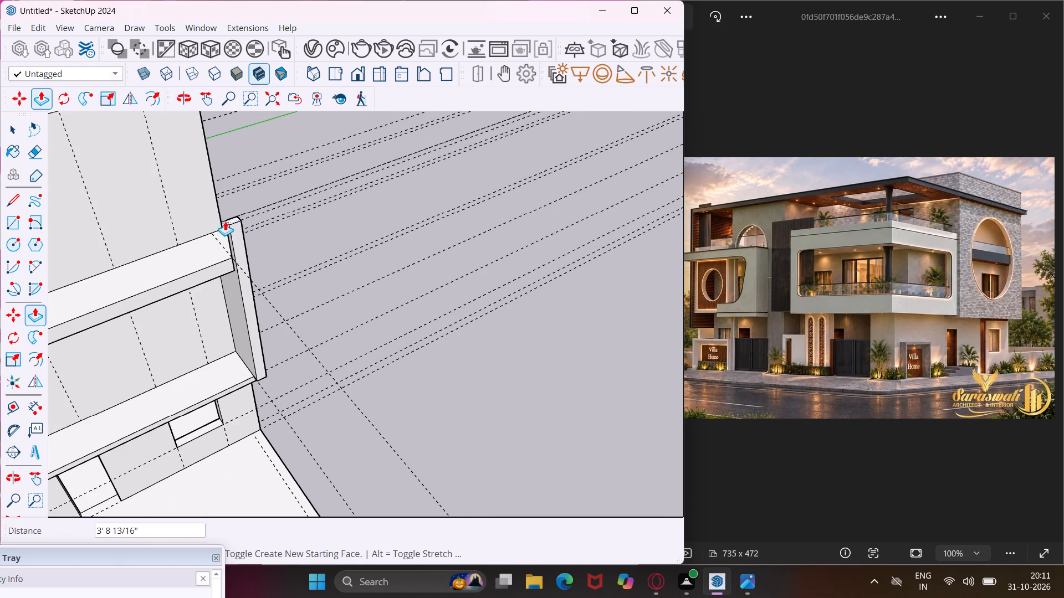
pyautogui.scroll(-2, 225, 221)
pyautogui.click(180, 130)
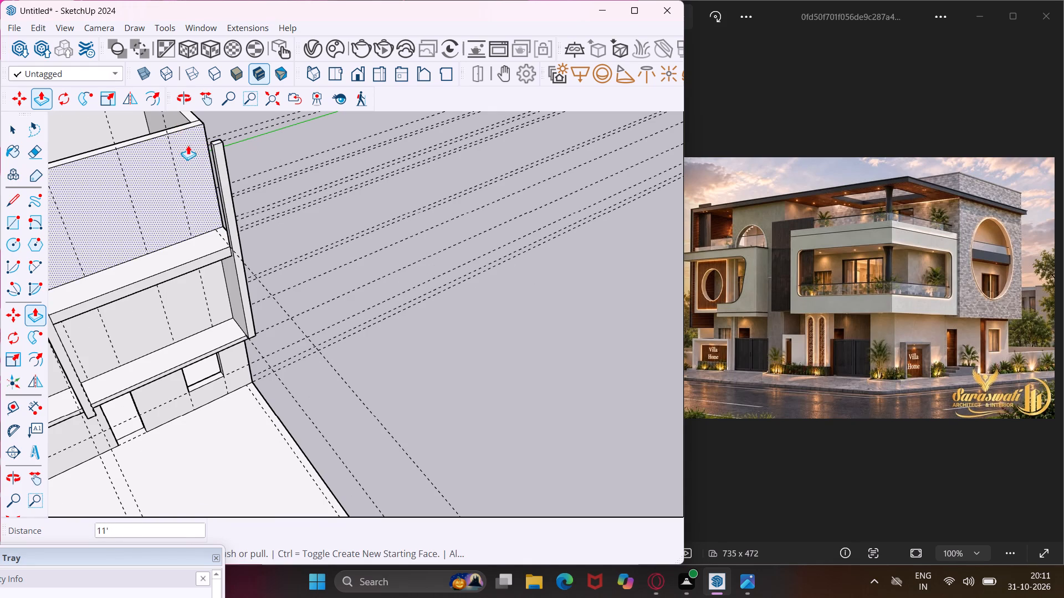
# Pull the inner face of the far-corner fin's raised upper part back 3' to the second-floor wall.
pyautogui.moveTo(188, 145); pyautogui.dragTo(570, 149, button='middle')
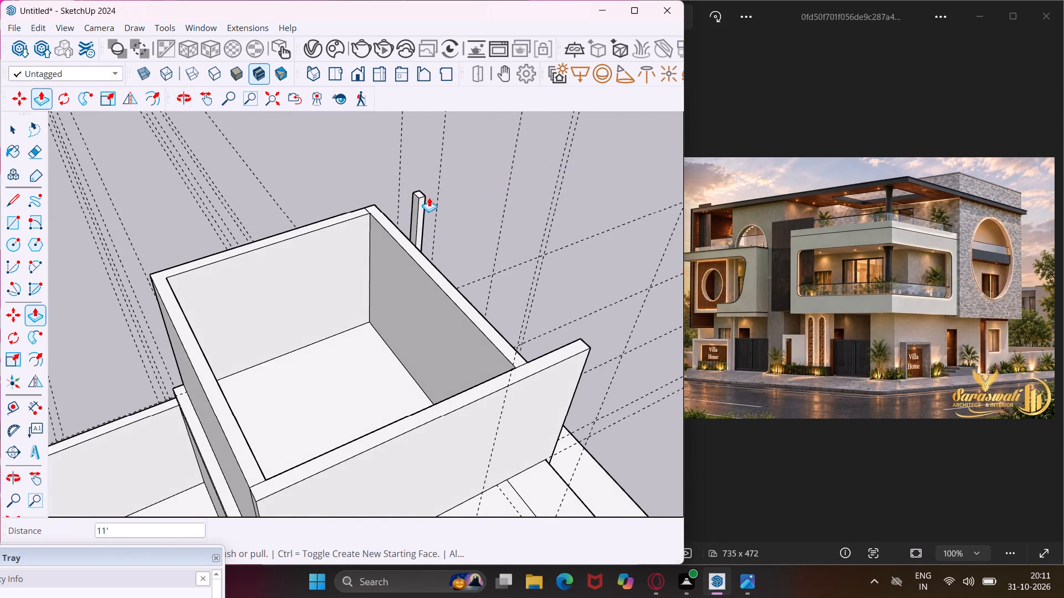
pyautogui.scroll(11, 428, 197)
pyautogui.click(408, 204)
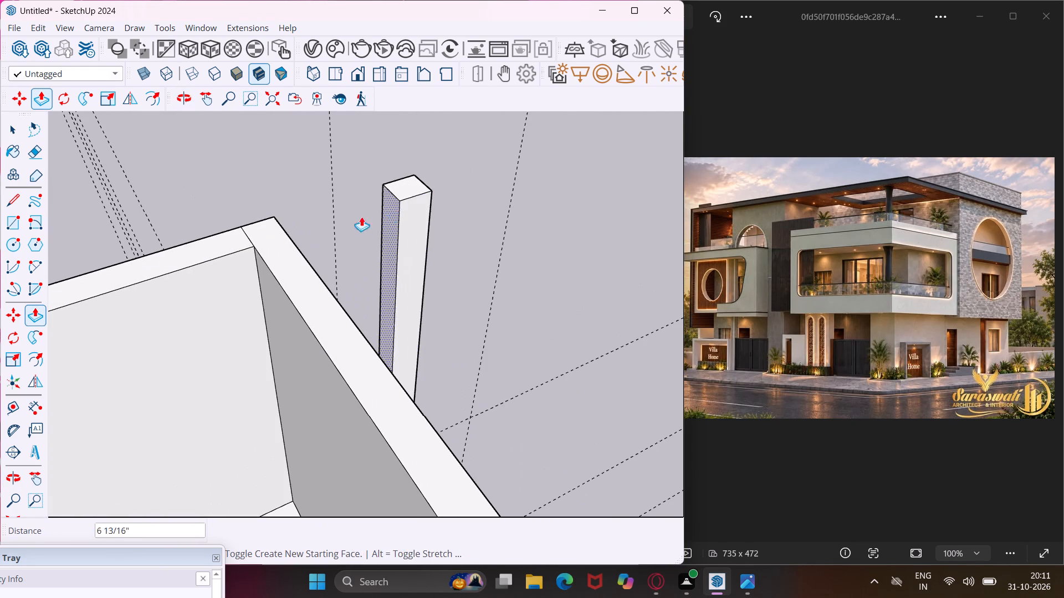
pyautogui.moveTo(286, 243); pyautogui.dragTo(172, 304, button='middle')
pyautogui.scroll(4, 228, 276)
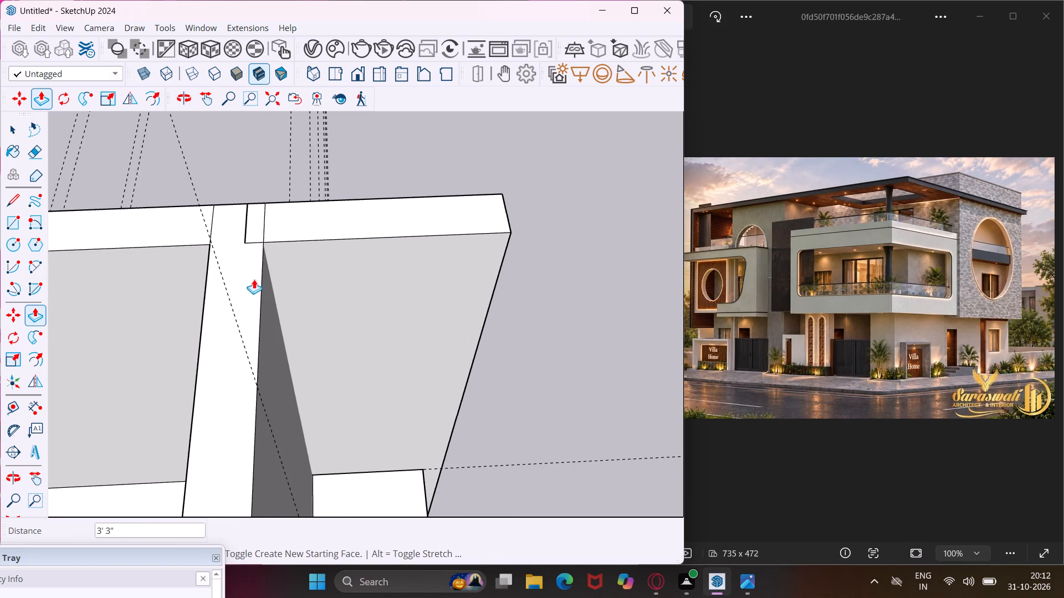
pyautogui.click(263, 292)
# Extend the far-corner fin's bottom face down 6" to the underside of the balcony slab.
pyautogui.scroll(-6, 197, 277)
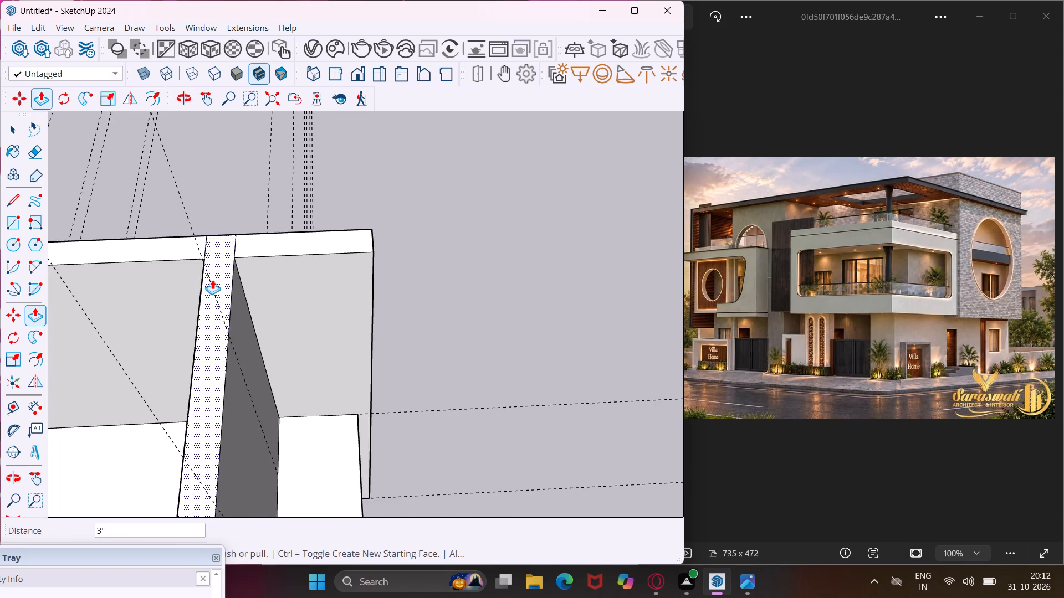
pyautogui.scroll(-10, 212, 280)
pyautogui.moveTo(354, 396); pyautogui.dragTo(299, 336, button='middle')
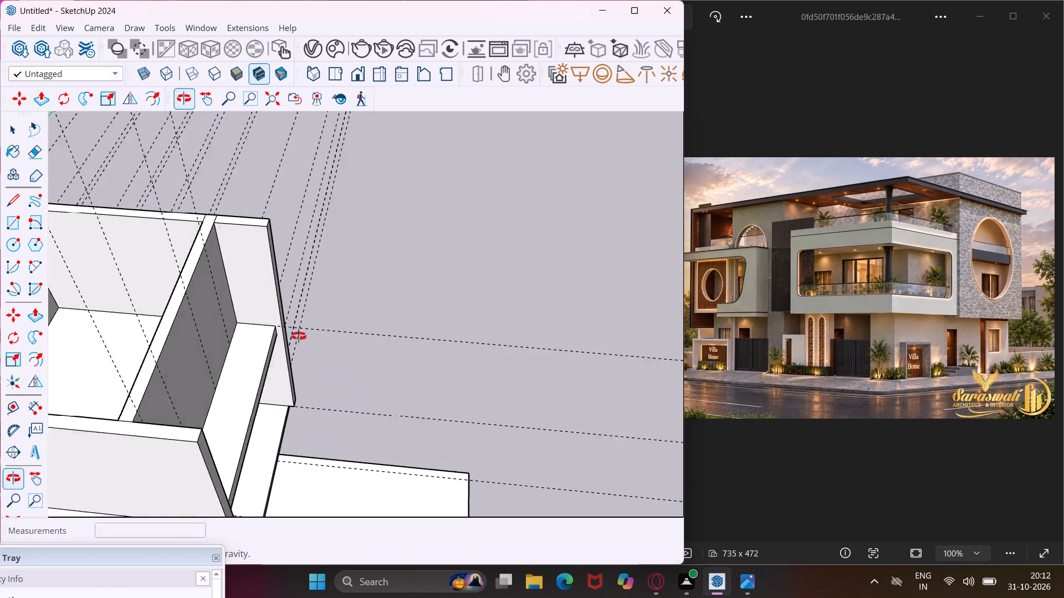
pyautogui.moveTo(299, 336); pyautogui.dragTo(288, 79, button='middle')
pyautogui.scroll(4, 276, 397)
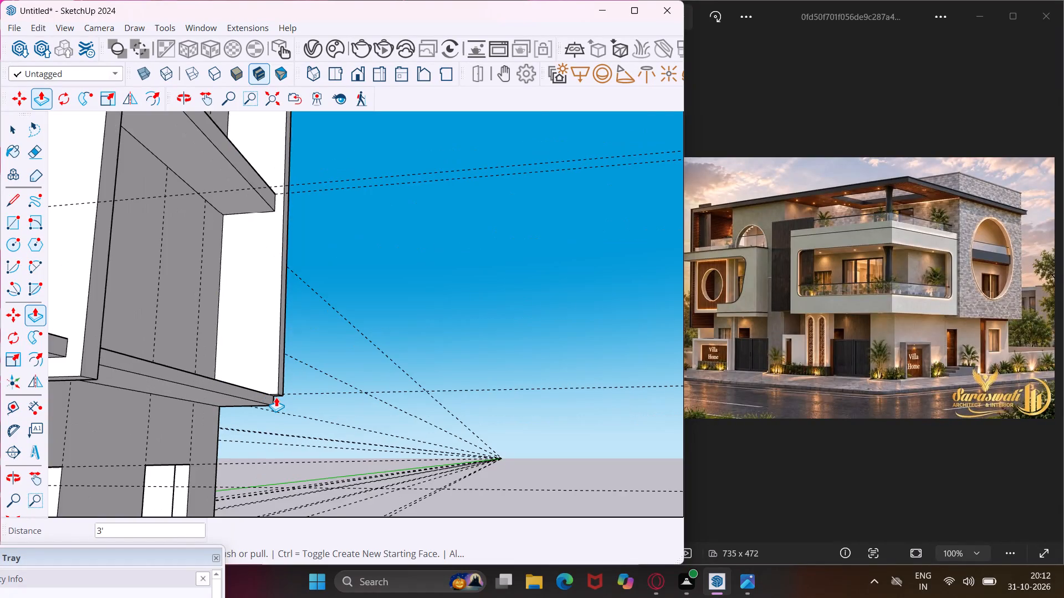
pyautogui.scroll(8, 276, 397)
pyautogui.moveTo(276, 398); pyautogui.dragTo(283, 327, button='middle')
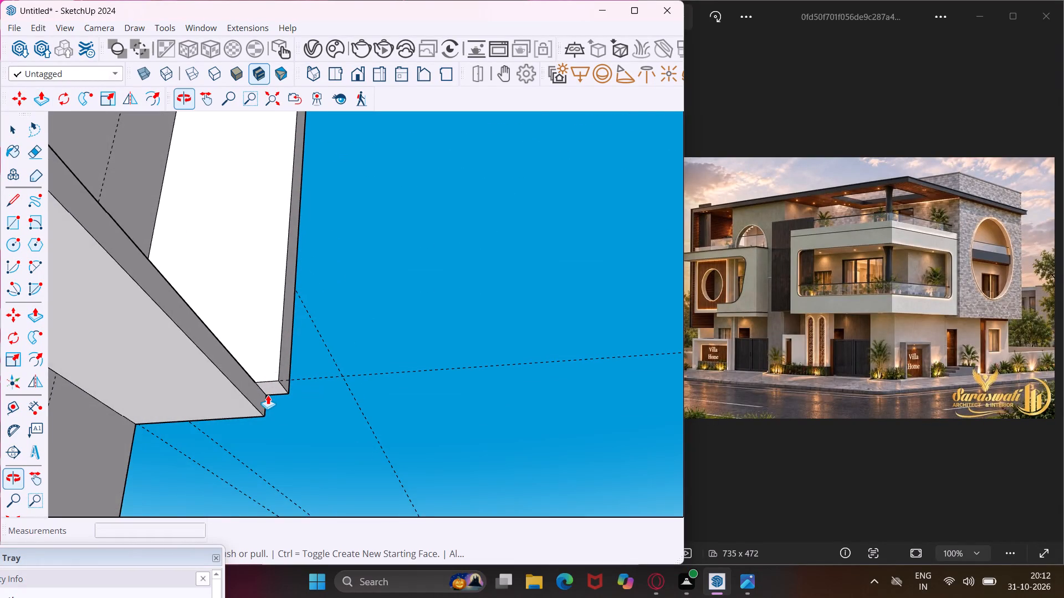
pyautogui.scroll(4, 268, 395)
pyautogui.click(269, 388)
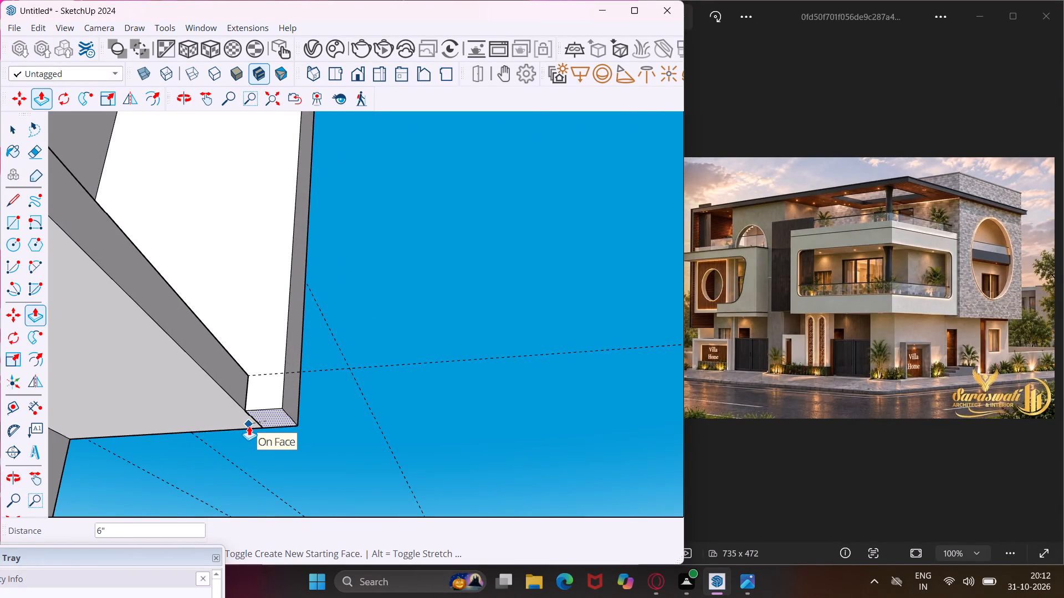
pyautogui.click(249, 426)
# Lower the far-corner fin's bottom face a further 6 1/2" to align with the bottom of the first fin.
pyautogui.click(264, 413)
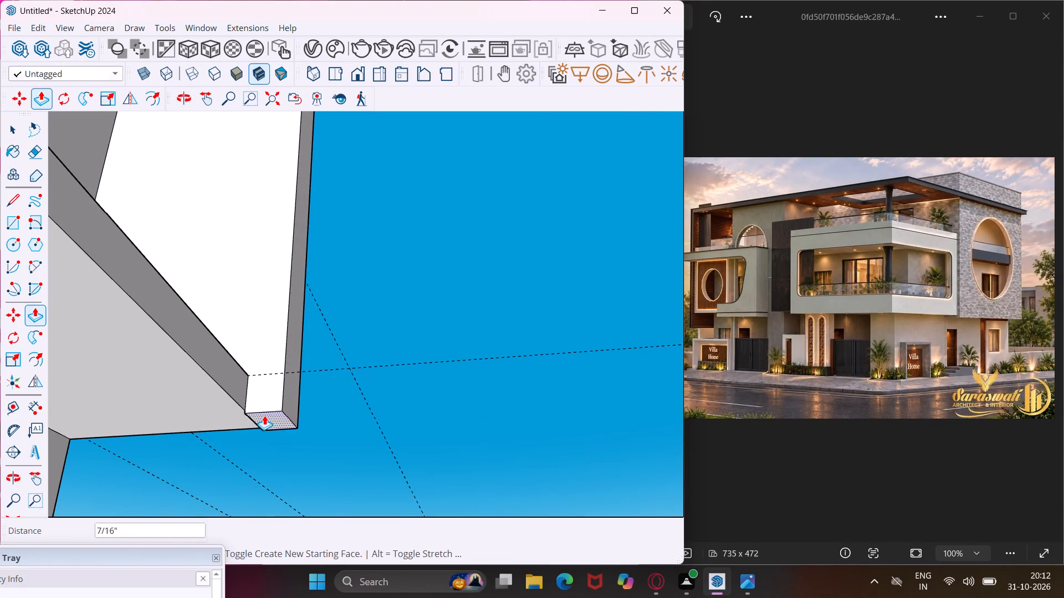
pyautogui.scroll(-19, 261, 416)
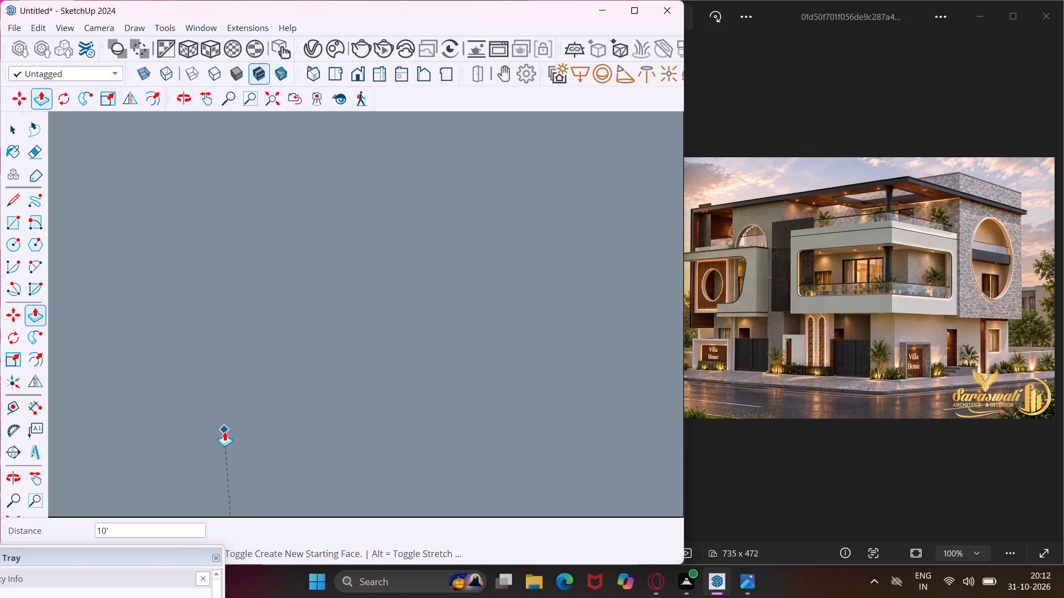
pyautogui.scroll(-2, 224, 431)
pyautogui.moveTo(224, 431); pyautogui.dragTo(208, 547, button='middle')
pyautogui.scroll(-8, 216, 513)
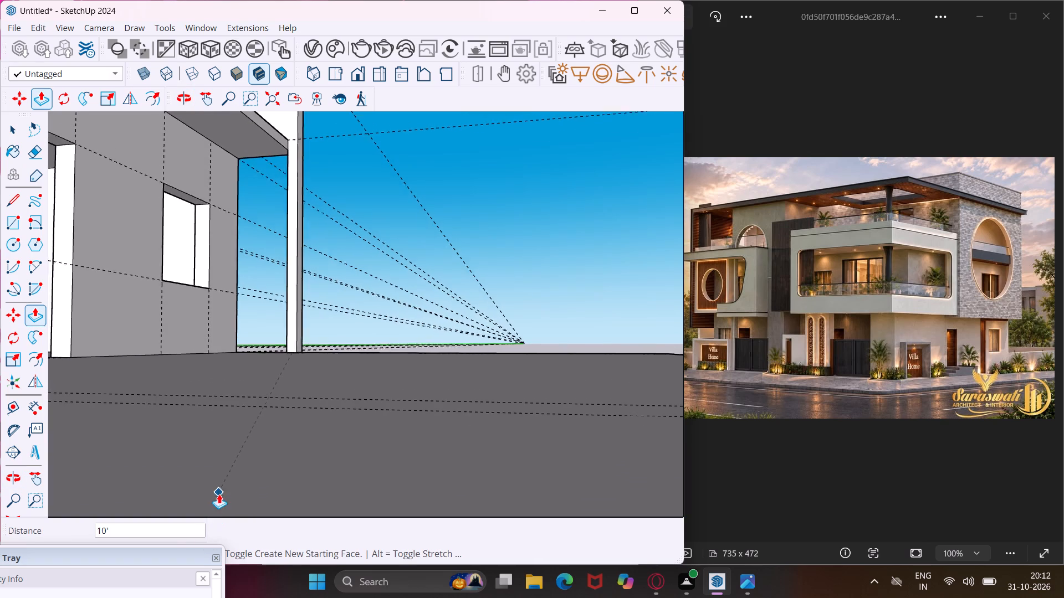
pyautogui.scroll(-3, 219, 494)
pyautogui.scroll(-12, 234, 409)
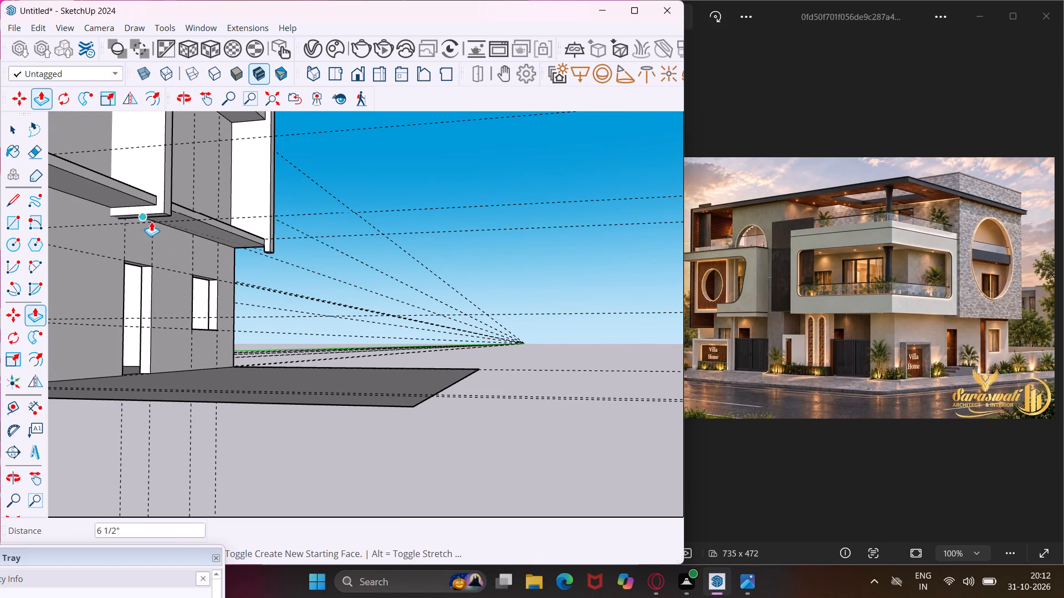
pyautogui.scroll(4, 157, 218)
pyautogui.click(157, 218)
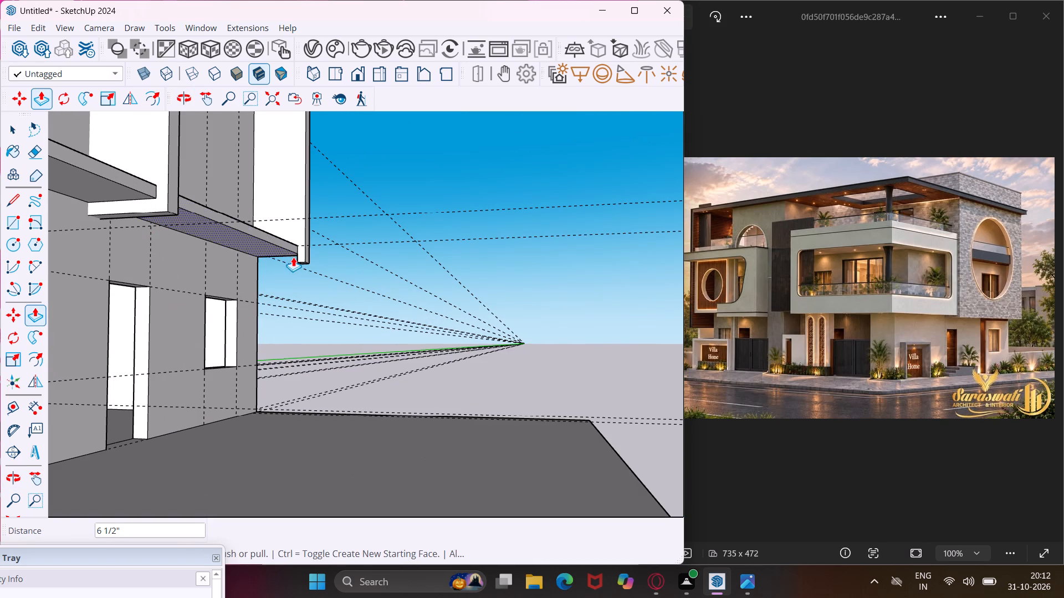
# Pull the far-corner fin's inner face beneath the balcony slab back to the ground-floor wall.
pyautogui.scroll(19, 293, 257)
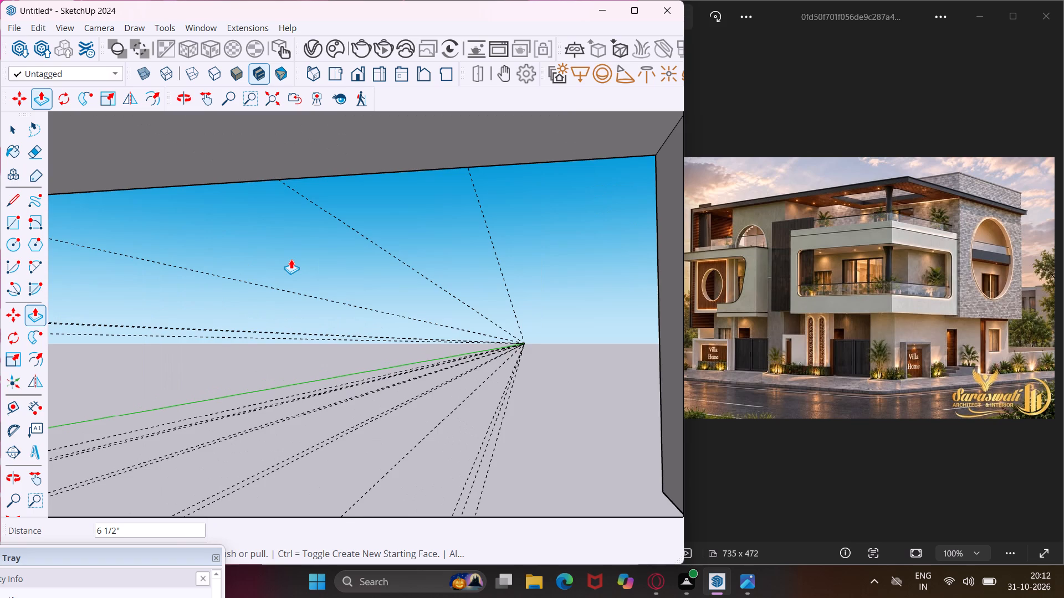
pyautogui.scroll(-5, 291, 259)
pyautogui.moveTo(291, 259); pyautogui.dragTo(400, 246, button='middle')
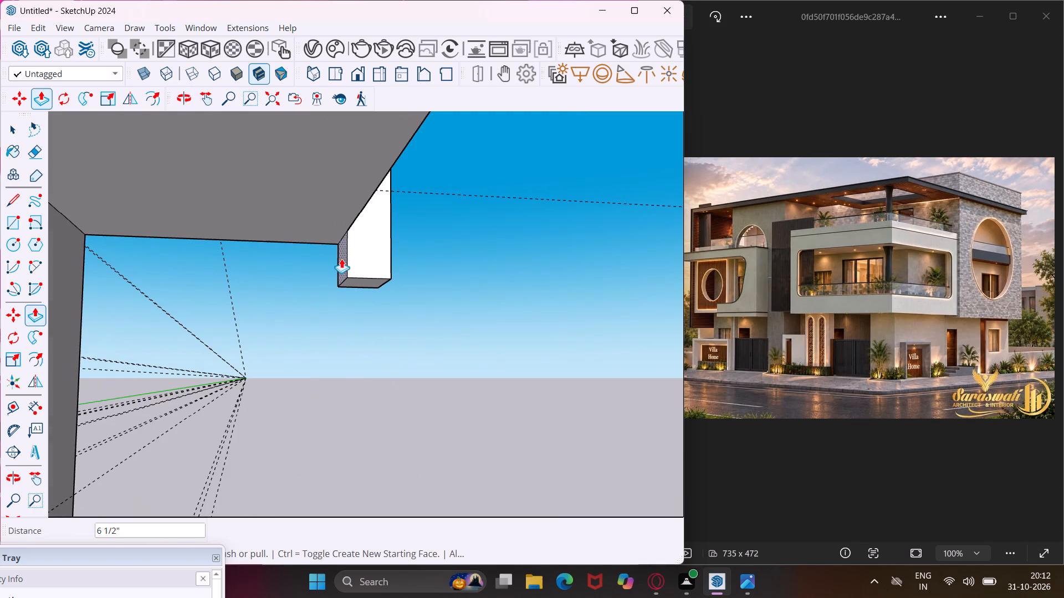
pyautogui.scroll(3, 334, 255)
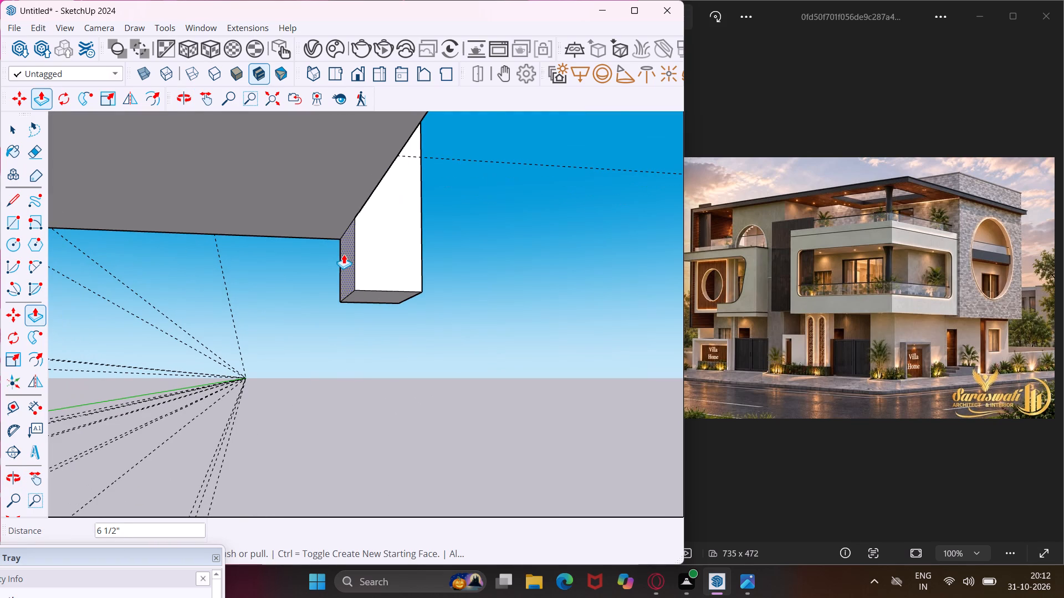
pyautogui.click(344, 254)
pyautogui.scroll(-5, 308, 251)
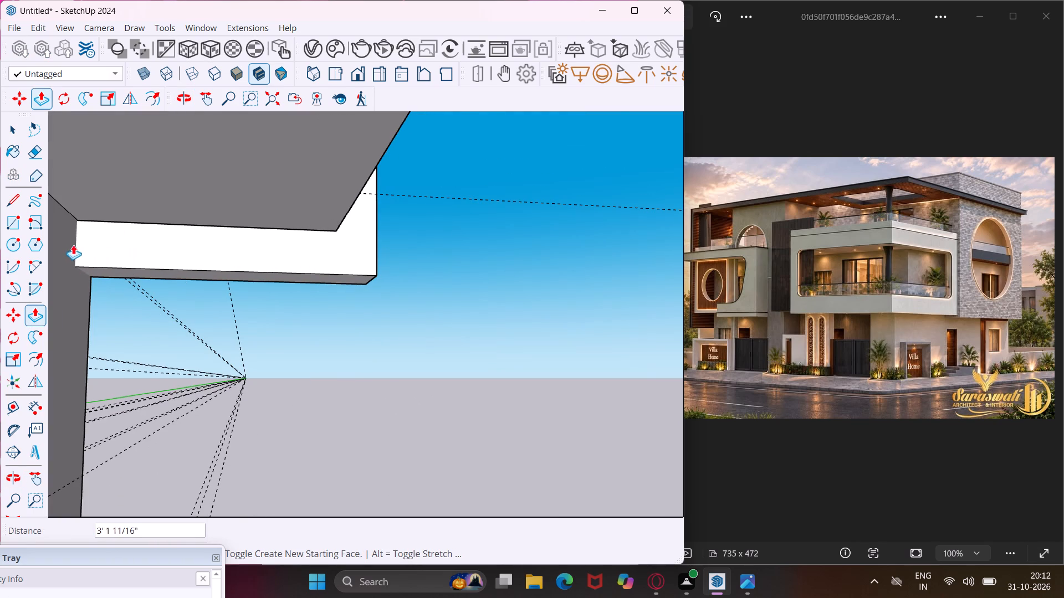
pyautogui.click(66, 244)
pyautogui.press('Escape')
pyautogui.press('space')
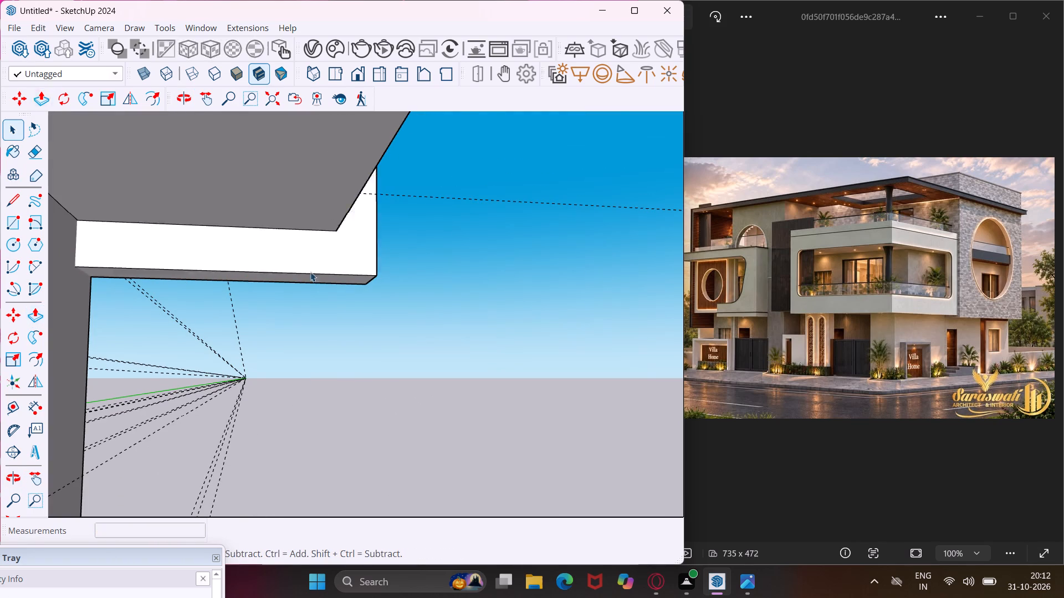
# Draw a vertical line on the far-corner fin's inner face, 1' up the roof slab's end and 10' on to the fin's top edge.
pyautogui.moveTo(369, 237); pyautogui.dragTo(217, 329, button='middle')
pyautogui.scroll(-5, 217, 329)
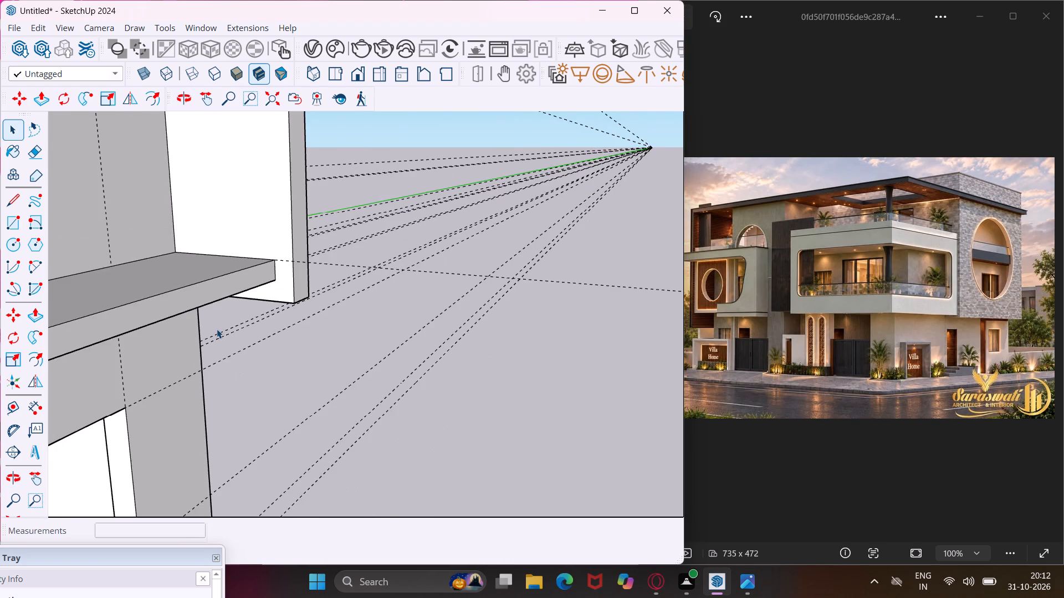
pyautogui.scroll(-18, 217, 329)
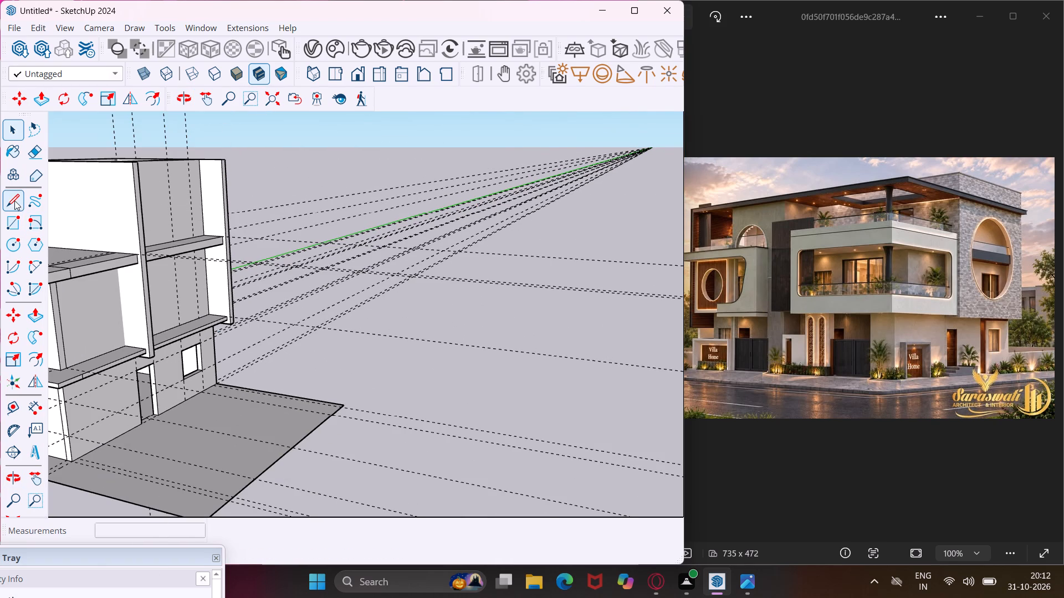
pyautogui.click(14, 200)
pyautogui.moveTo(217, 183); pyautogui.dragTo(291, 228, button='middle')
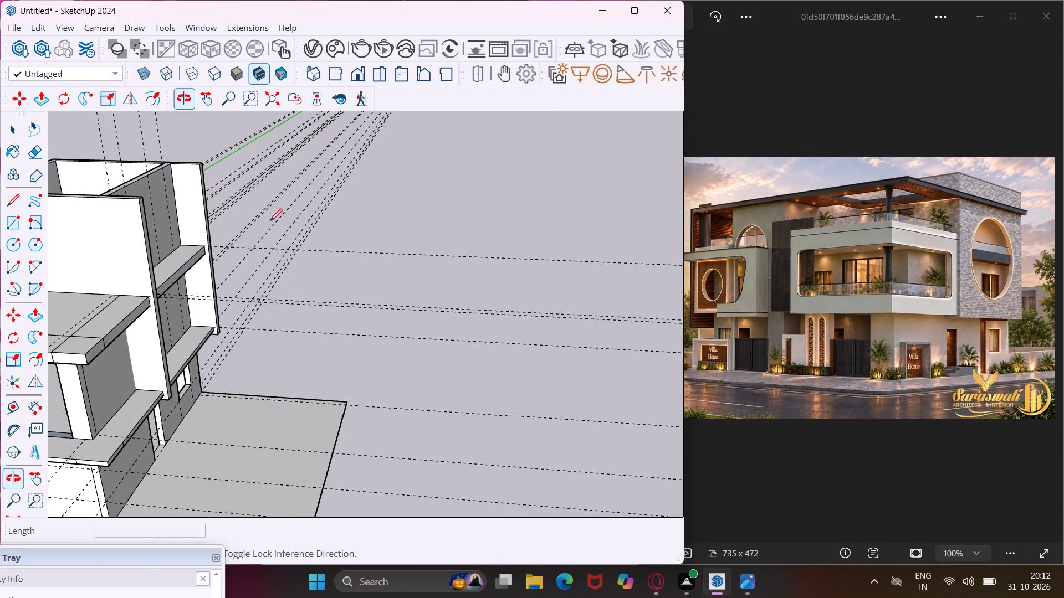
pyautogui.scroll(12, 212, 246)
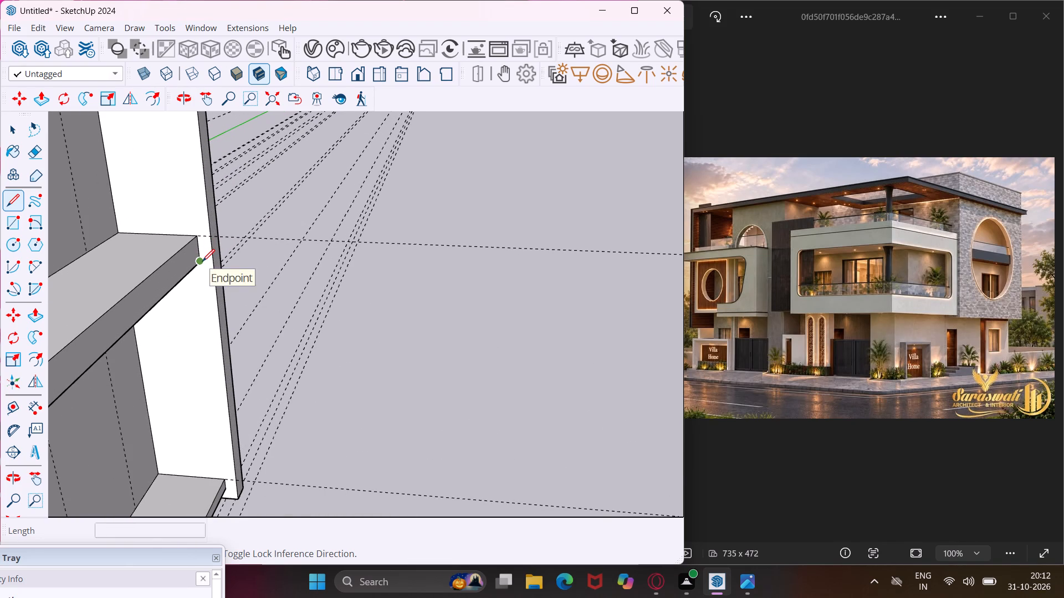
pyautogui.click(202, 261)
pyautogui.click(195, 237)
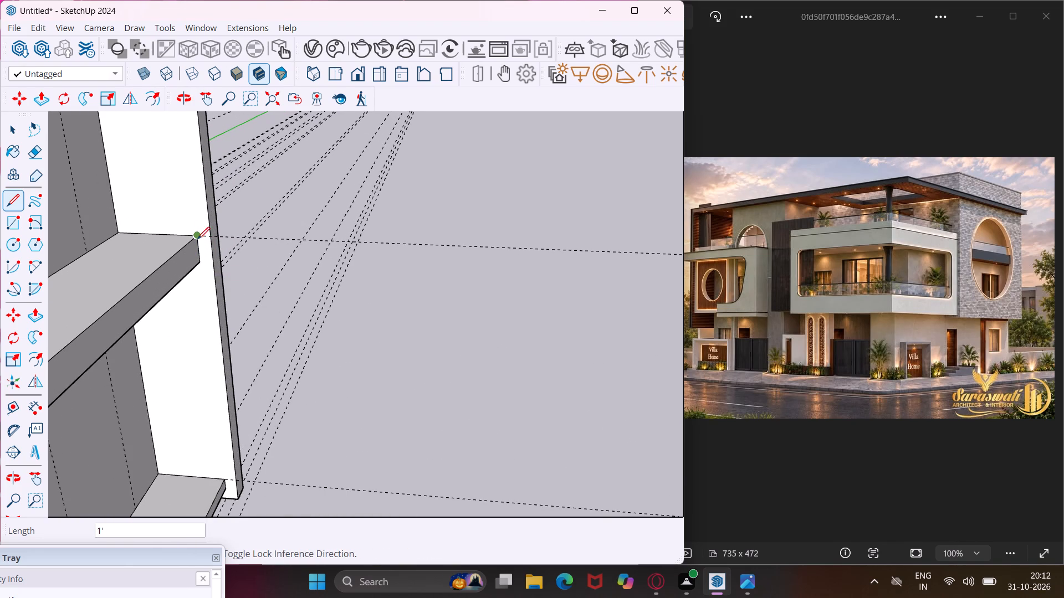
pyautogui.click(198, 232)
pyautogui.scroll(-8, 191, 210)
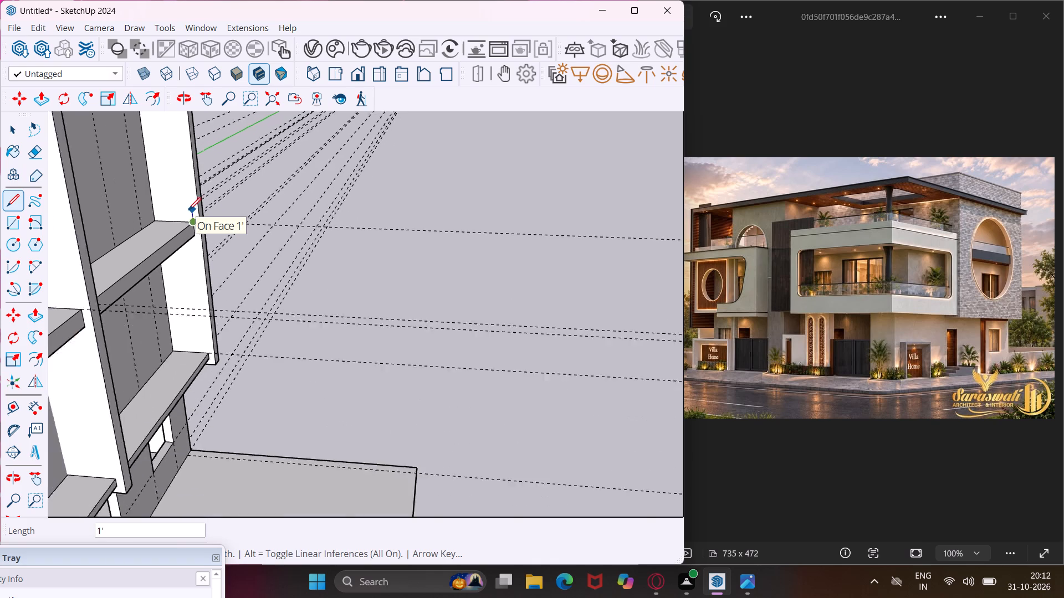
pyautogui.scroll(-4, 188, 210)
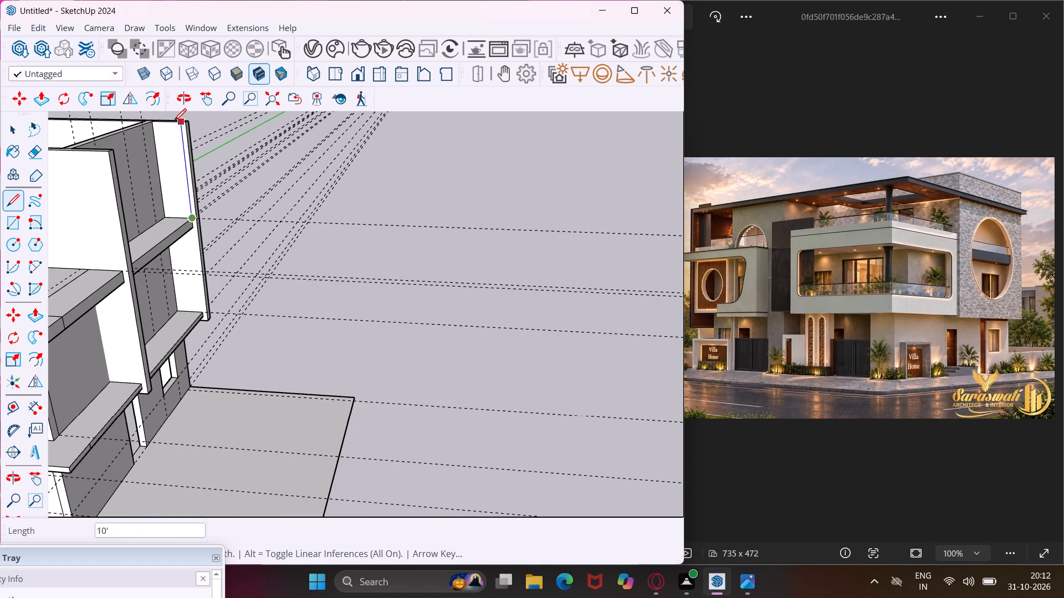
pyautogui.scroll(3, 177, 123)
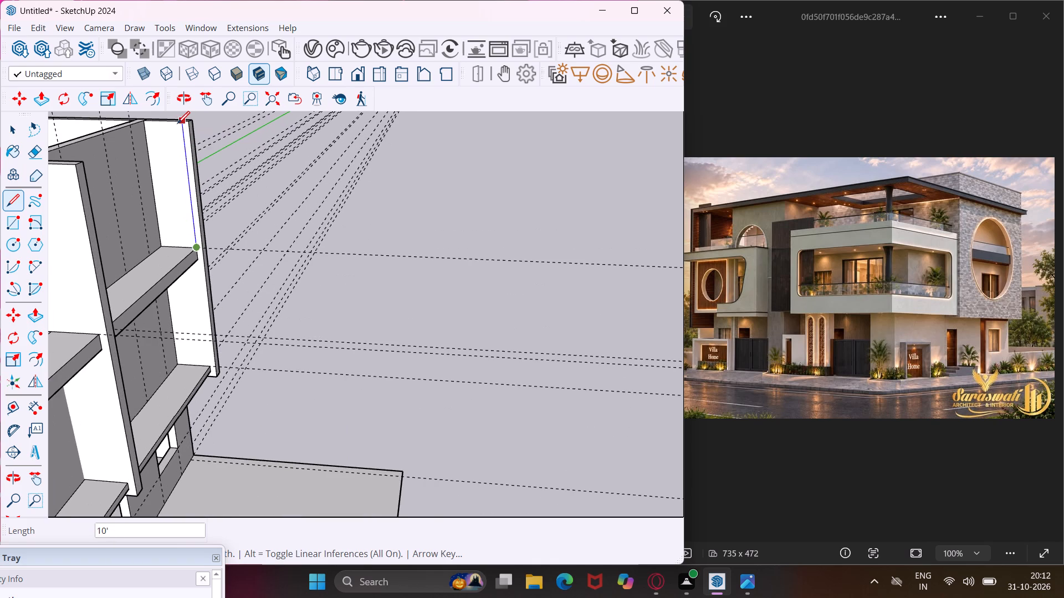
pyautogui.click(181, 120)
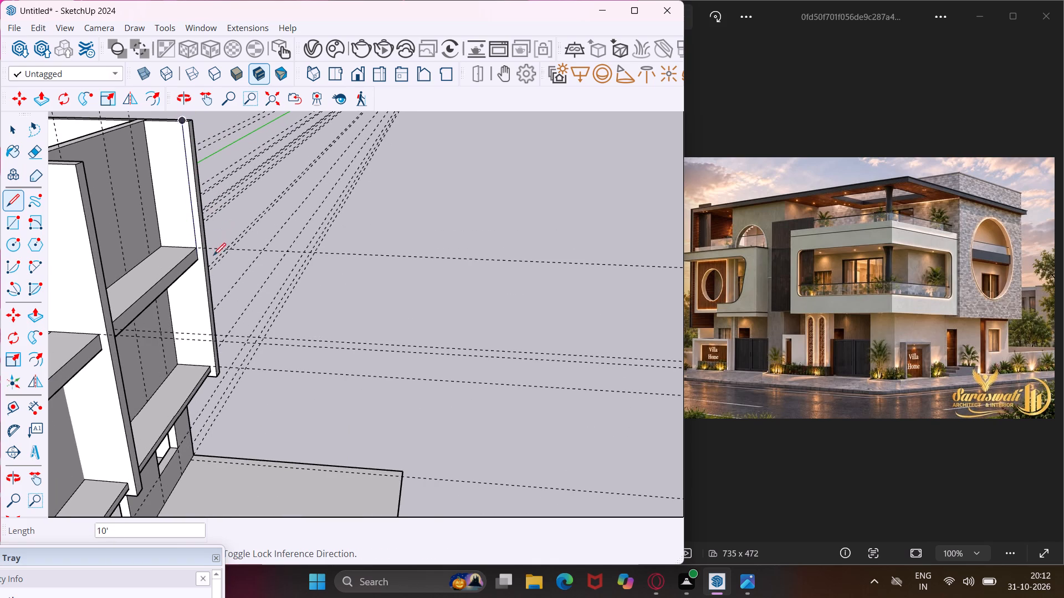
# Draw a 10' vertical line on the fin's inner face from the roof slab's bottom corner down to the balcony slab's top corner.
pyautogui.scroll(12, 197, 262)
pyautogui.moveTo(192, 262); pyautogui.dragTo(188, 183, button='middle')
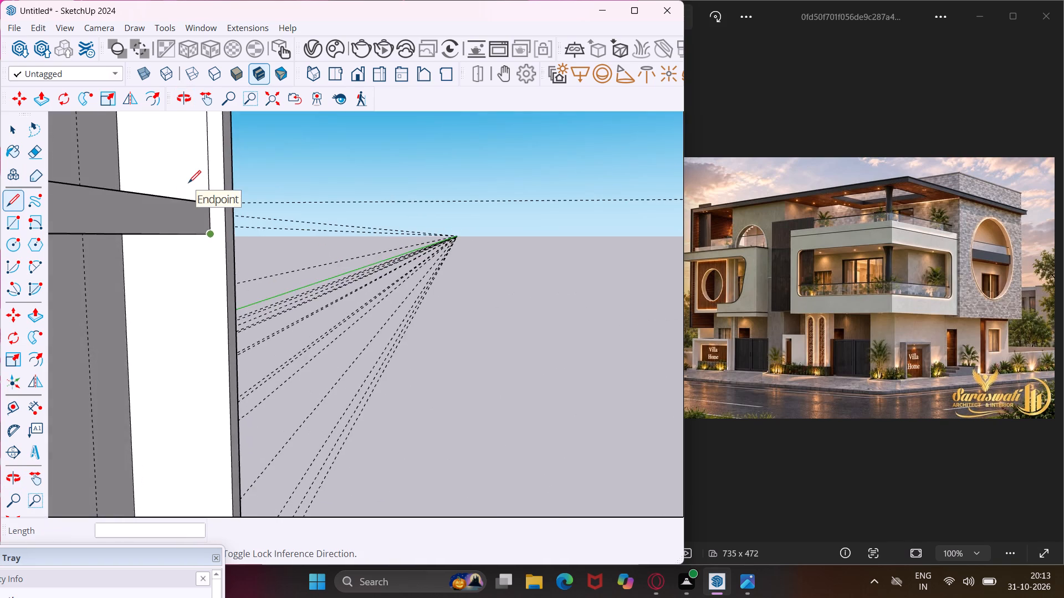
pyautogui.scroll(-4, 188, 183)
pyautogui.click(203, 216)
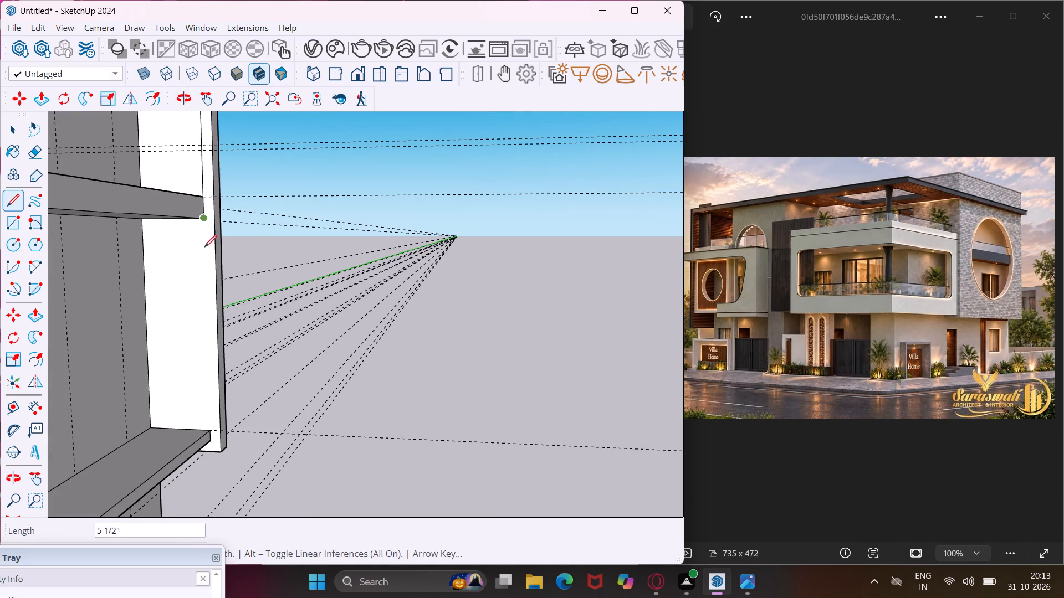
pyautogui.click(210, 432)
# Continue the vertical line 6" down the balcony slab's end and on to the far-corner fin's bottom edge.
pyautogui.moveTo(208, 432); pyautogui.dragTo(199, 388, button='middle')
pyautogui.scroll(-3, 199, 388)
pyautogui.scroll(7, 206, 431)
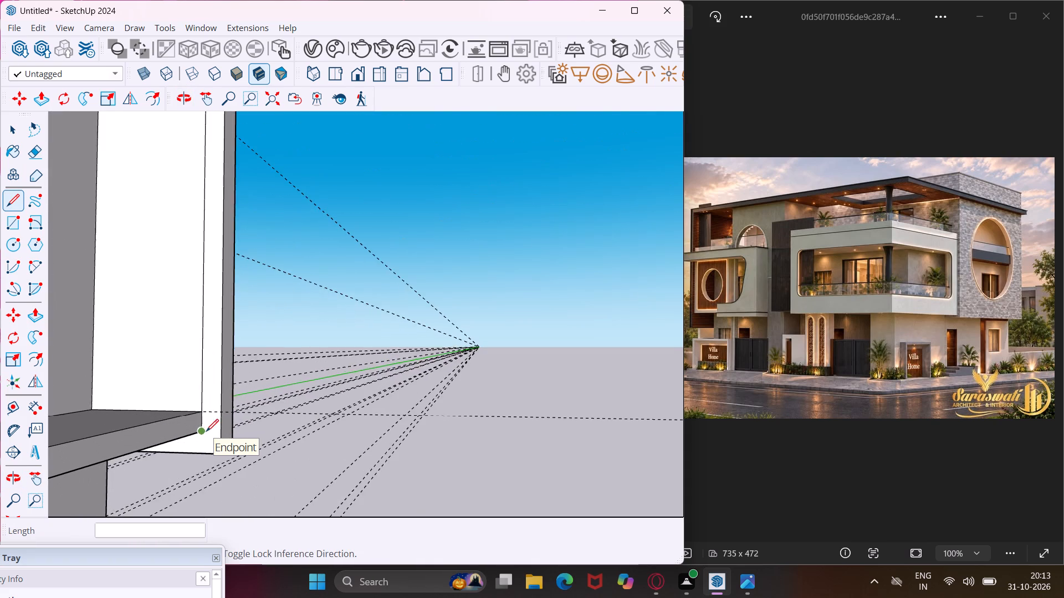
pyautogui.scroll(5, 206, 431)
pyautogui.click(200, 406)
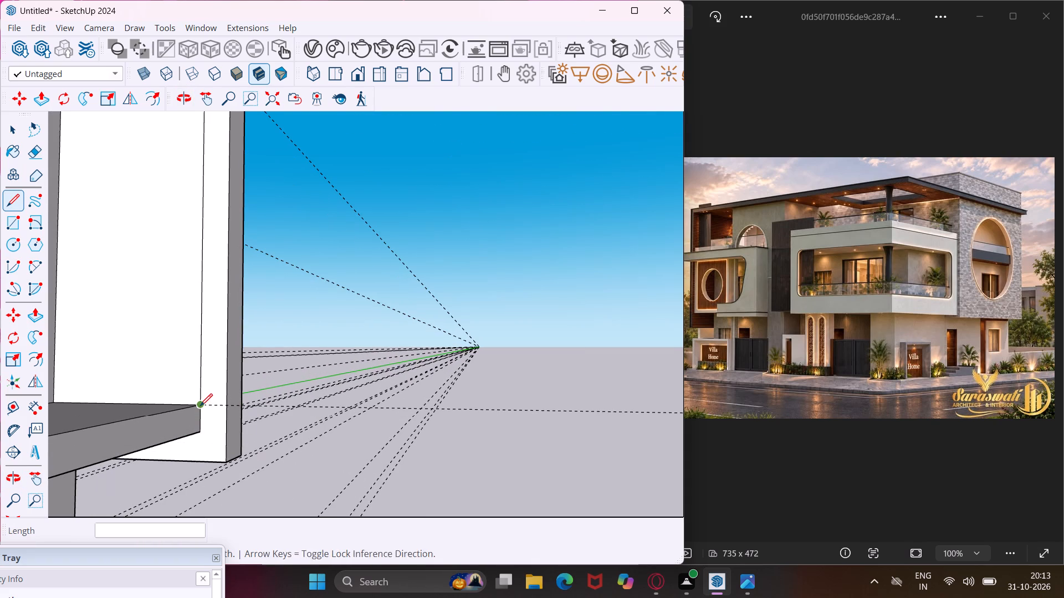
pyautogui.click(202, 435)
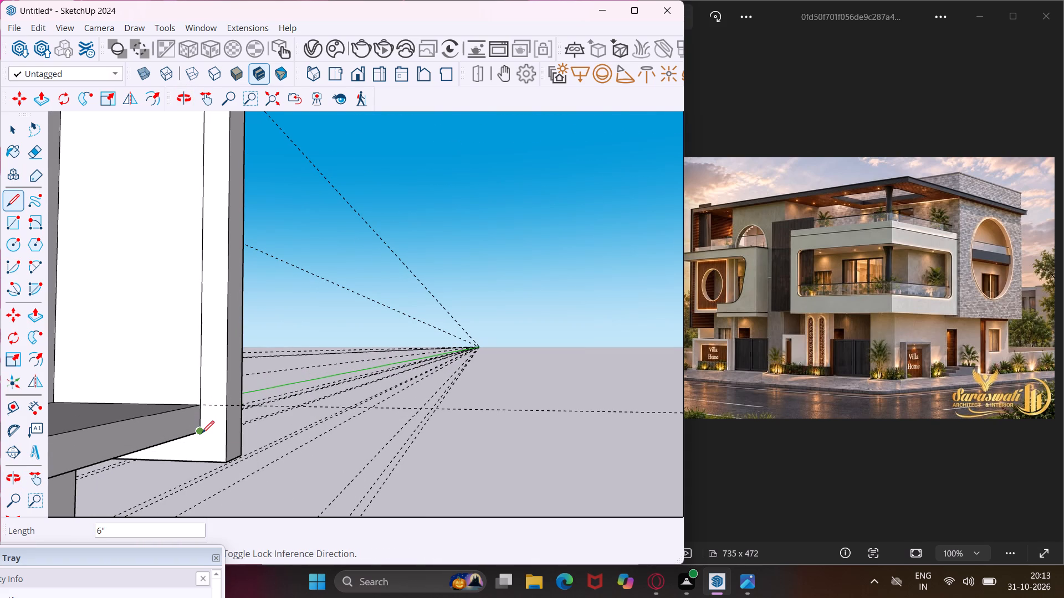
pyautogui.click(200, 433)
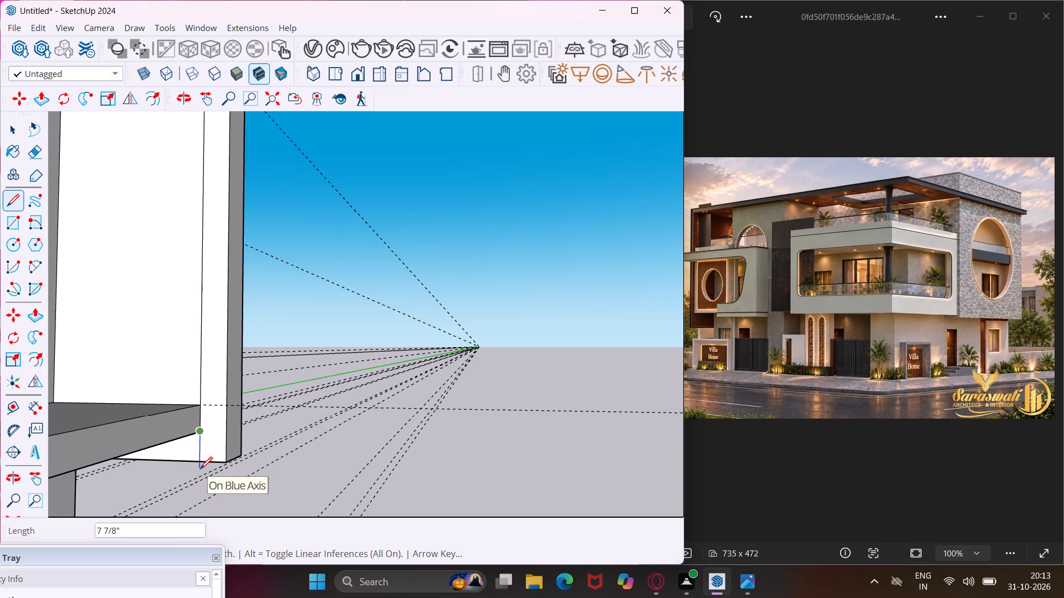
pyautogui.click(200, 462)
pyautogui.press('Escape')
pyautogui.press('space')
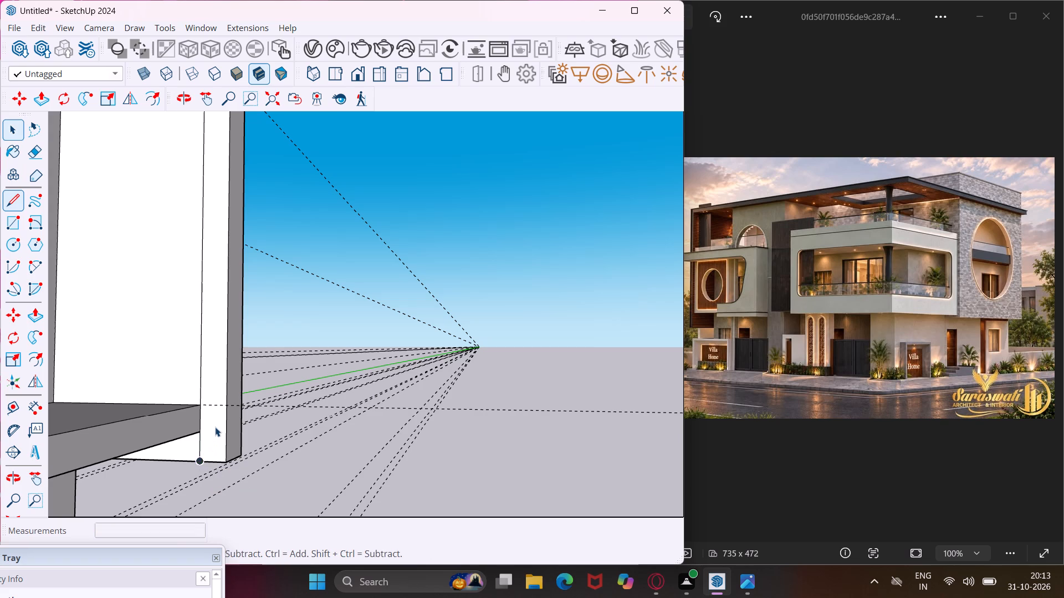
# Extrude the narrow front strip of the far-corner fin's inner face 15' 2 11/16" across to the opposite fin, forming a front wall.
pyautogui.click(215, 425)
pyautogui.press('p')
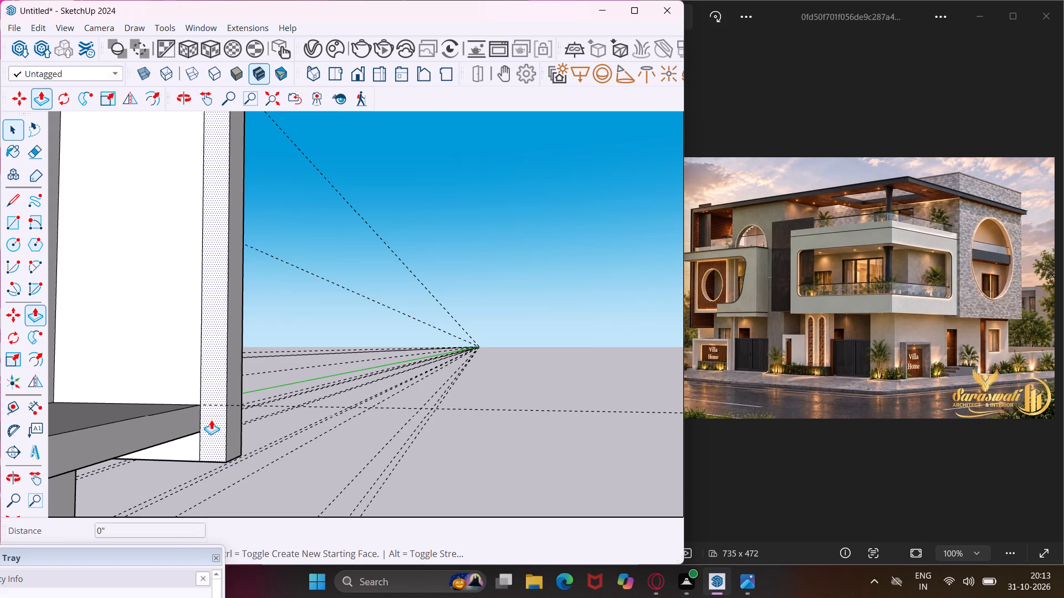
pyautogui.click(211, 420)
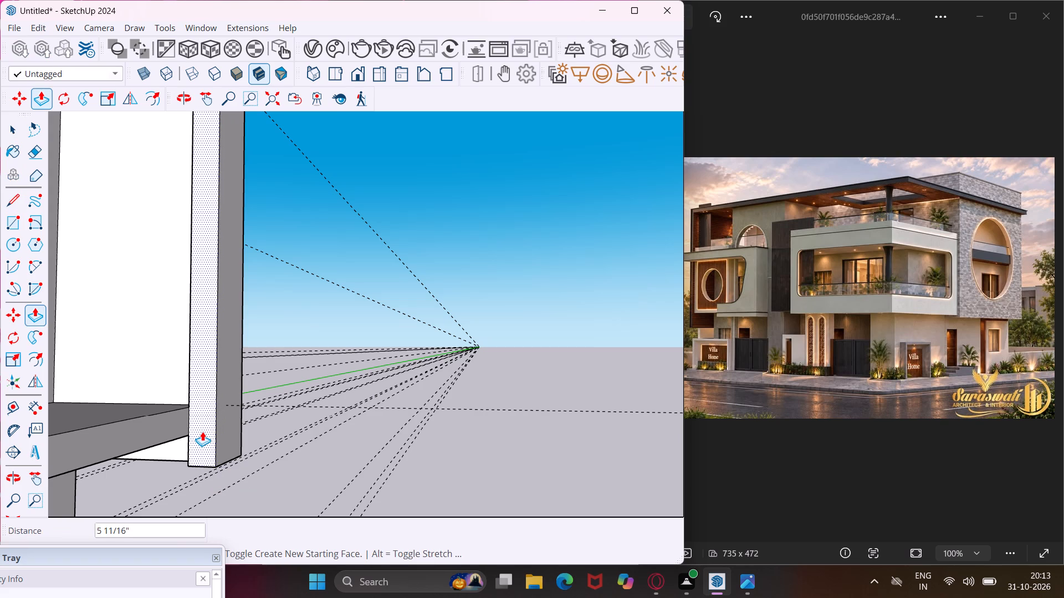
pyautogui.scroll(-7, 202, 431)
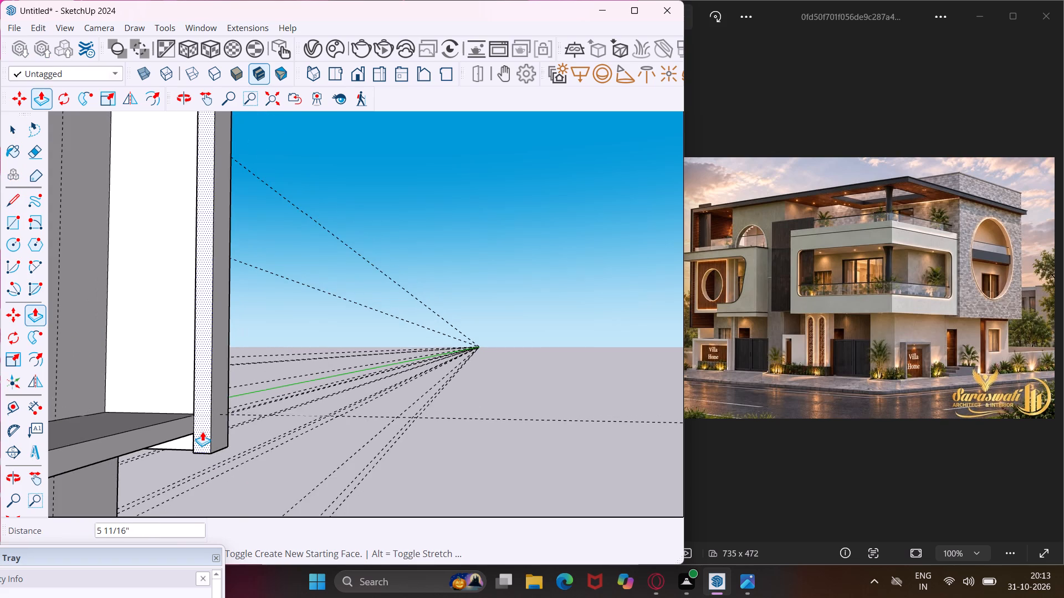
pyautogui.scroll(-12, 202, 431)
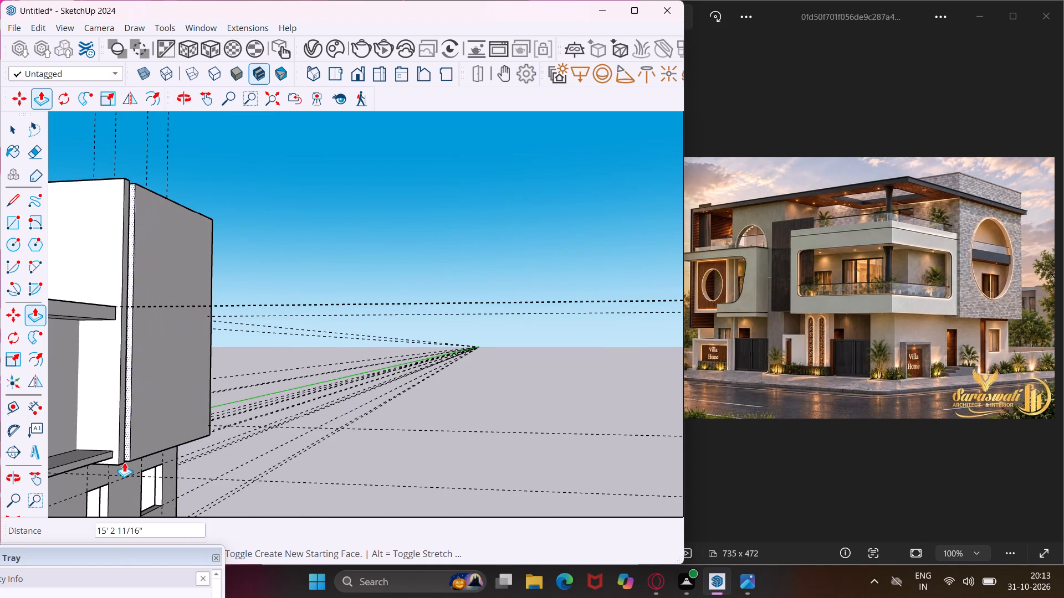
pyautogui.moveTo(120, 463); pyautogui.dragTo(2, 502, button='middle')
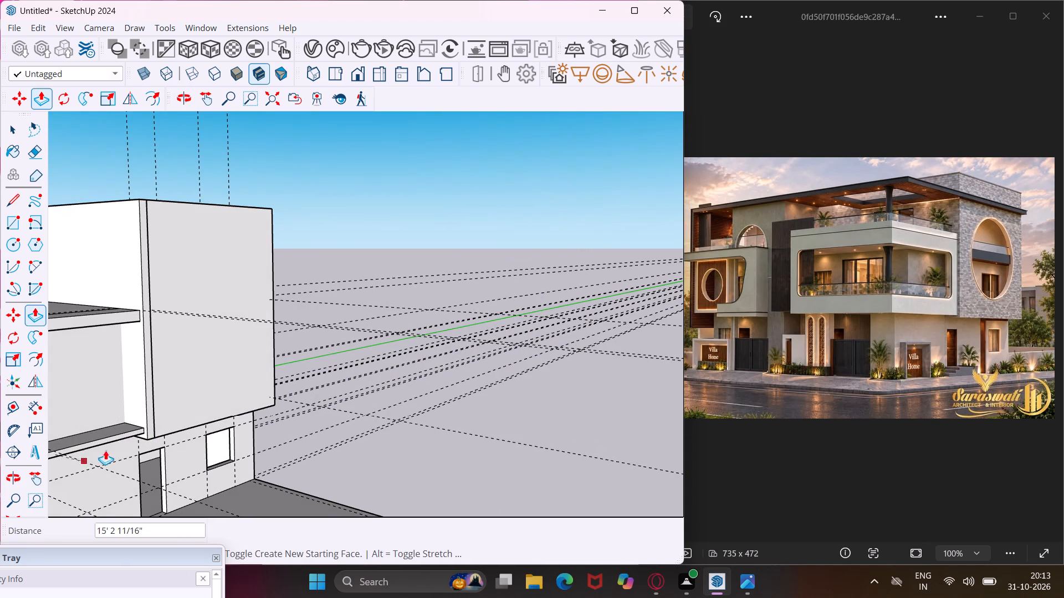
pyautogui.moveTo(147, 422); pyautogui.dragTo(54, 450, button='middle')
pyautogui.scroll(5, 140, 405)
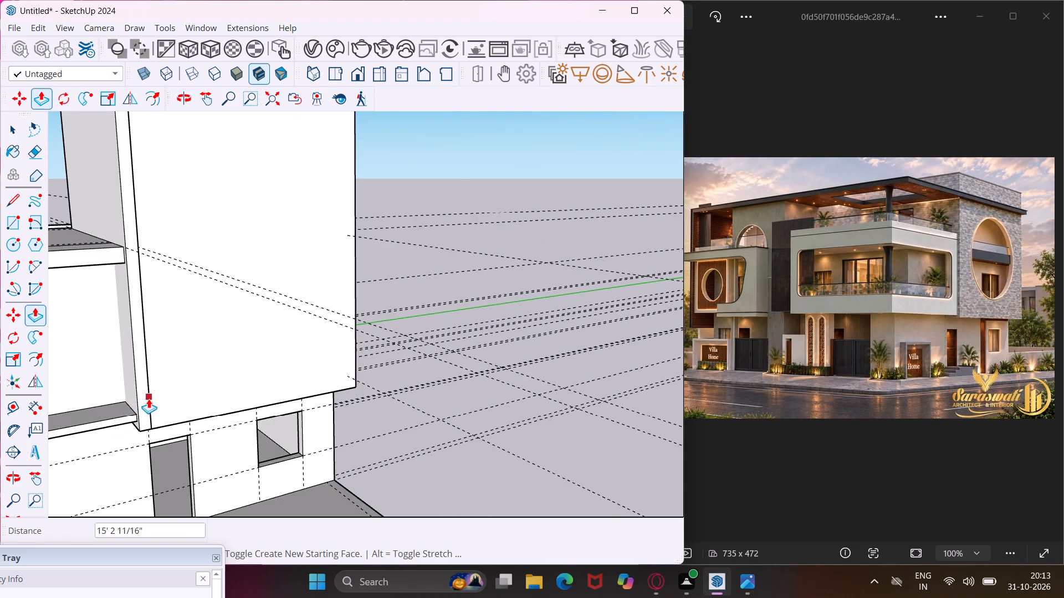
pyautogui.scroll(18, 149, 399)
pyautogui.moveTo(147, 445); pyautogui.dragTo(83, 462, button='middle')
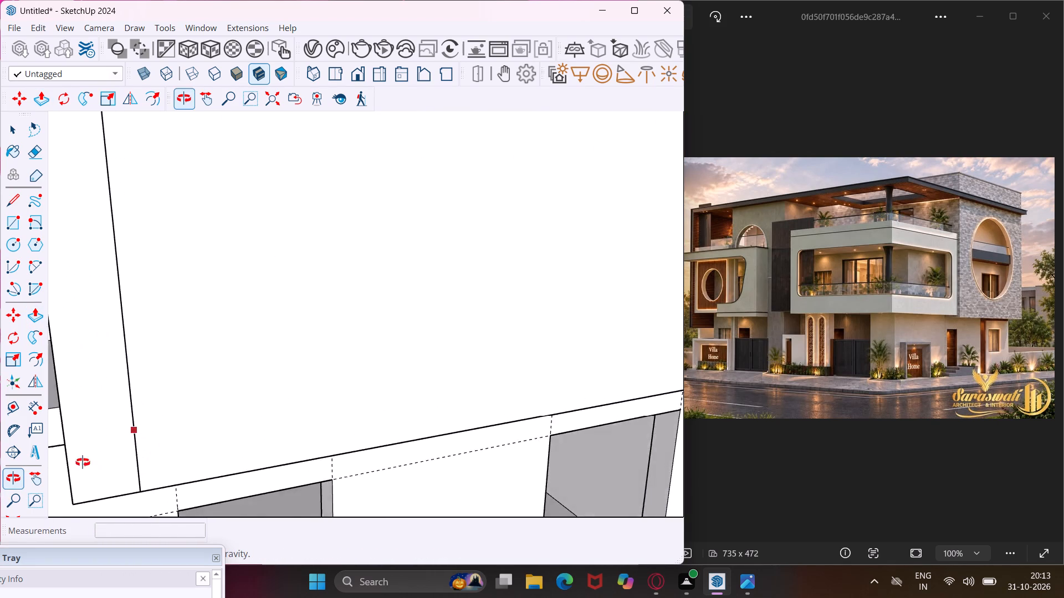
pyautogui.moveTo(83, 462); pyautogui.dragTo(81, 463, button='middle')
pyautogui.scroll(4, 126, 449)
pyautogui.click(137, 448)
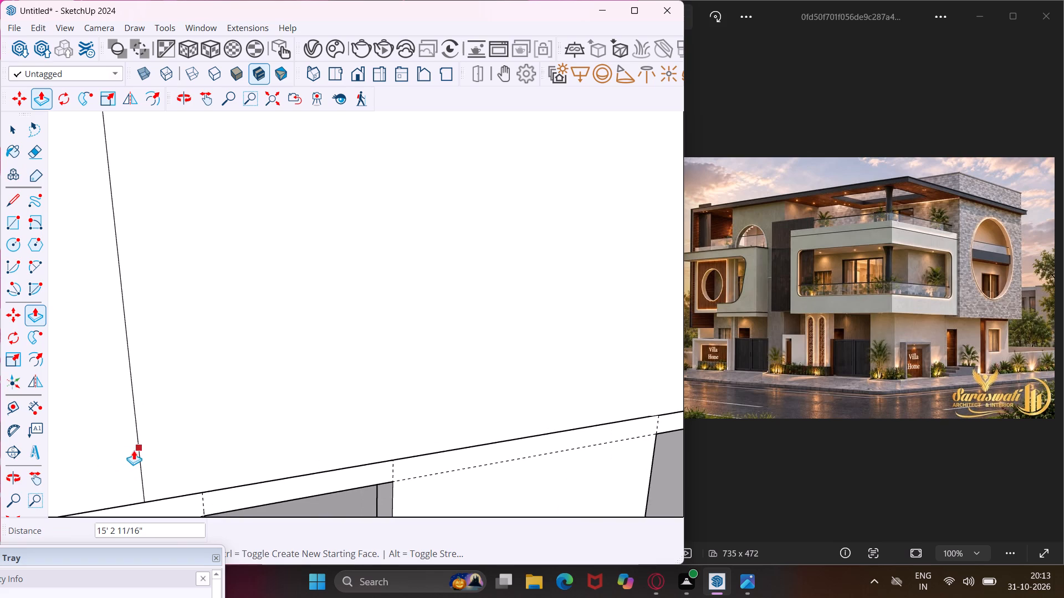
pyautogui.press('Escape')
pyautogui.press('space')
# Draw a circle with a radius of about 6' 6" near the middle of the new front wall's outer face.
pyautogui.scroll(-2, 164, 436)
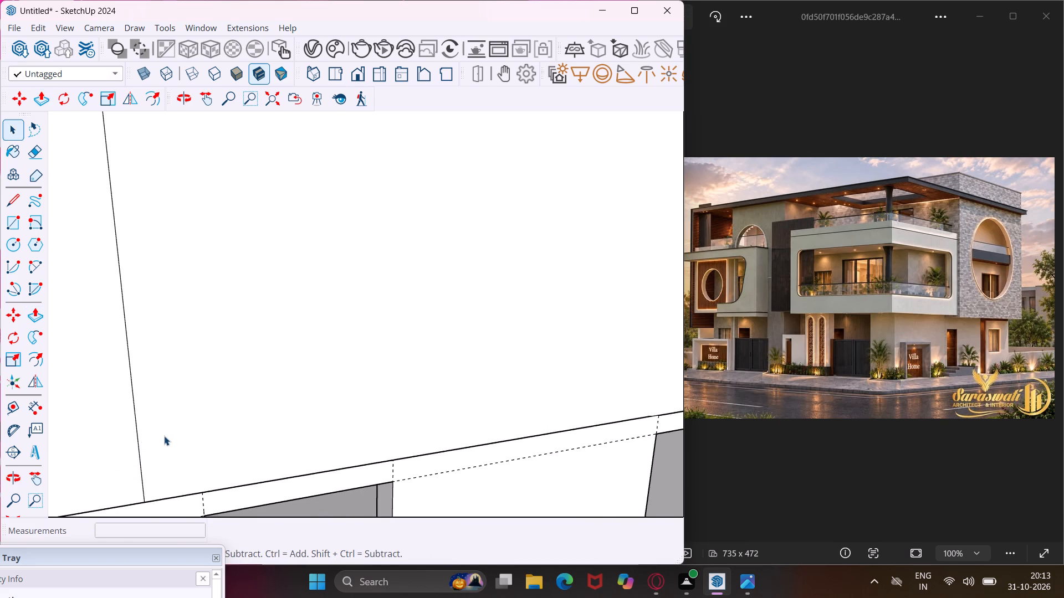
pyautogui.scroll(-19, 164, 436)
pyautogui.scroll(-6, 166, 437)
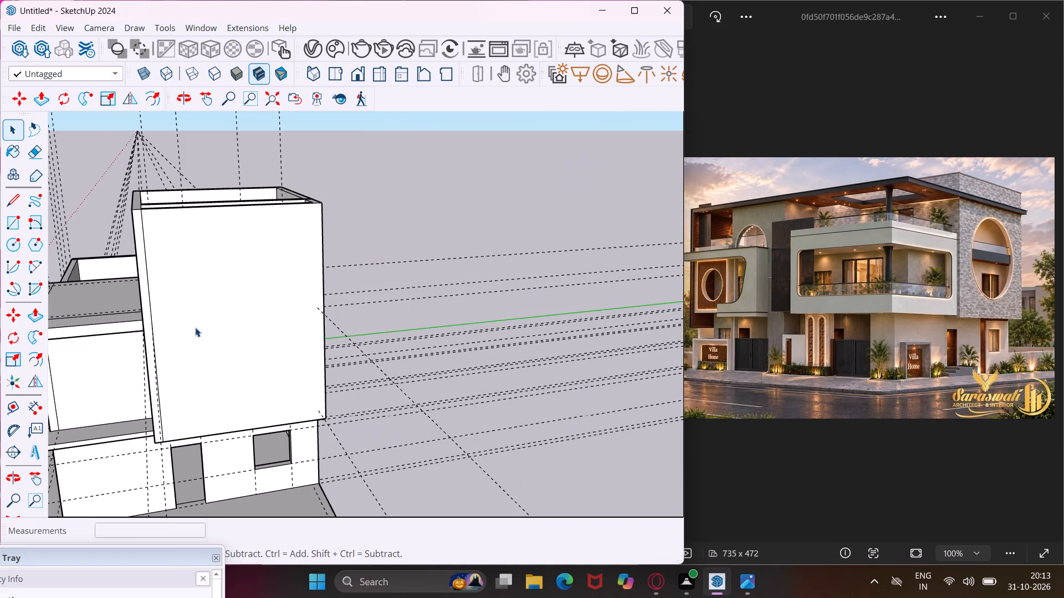
pyautogui.moveTo(195, 327); pyautogui.dragTo(455, 509, button='middle')
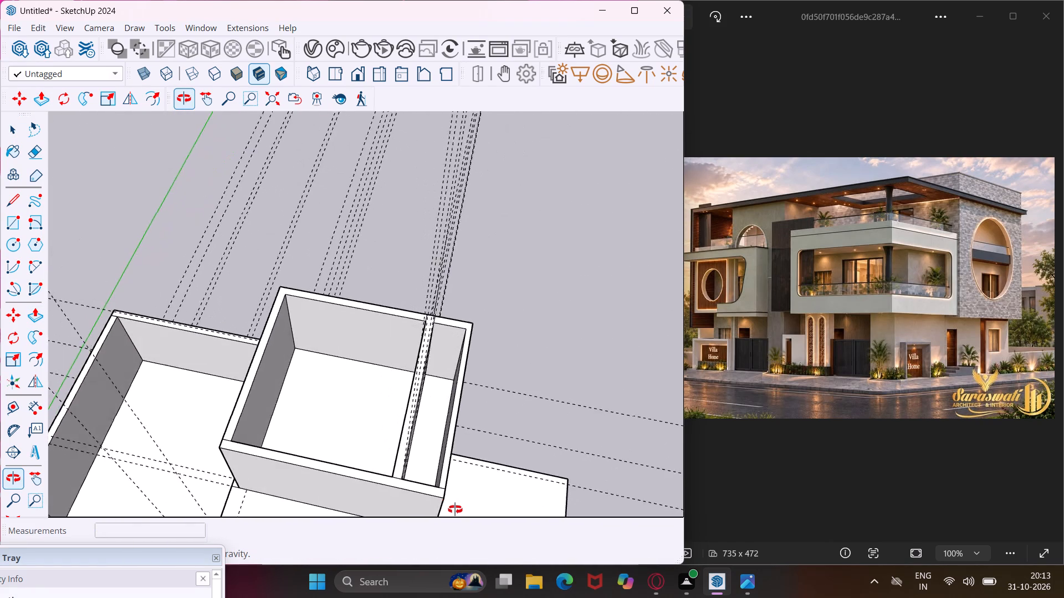
pyautogui.moveTo(455, 509); pyautogui.dragTo(154, 285, button='middle')
pyautogui.click(13, 251)
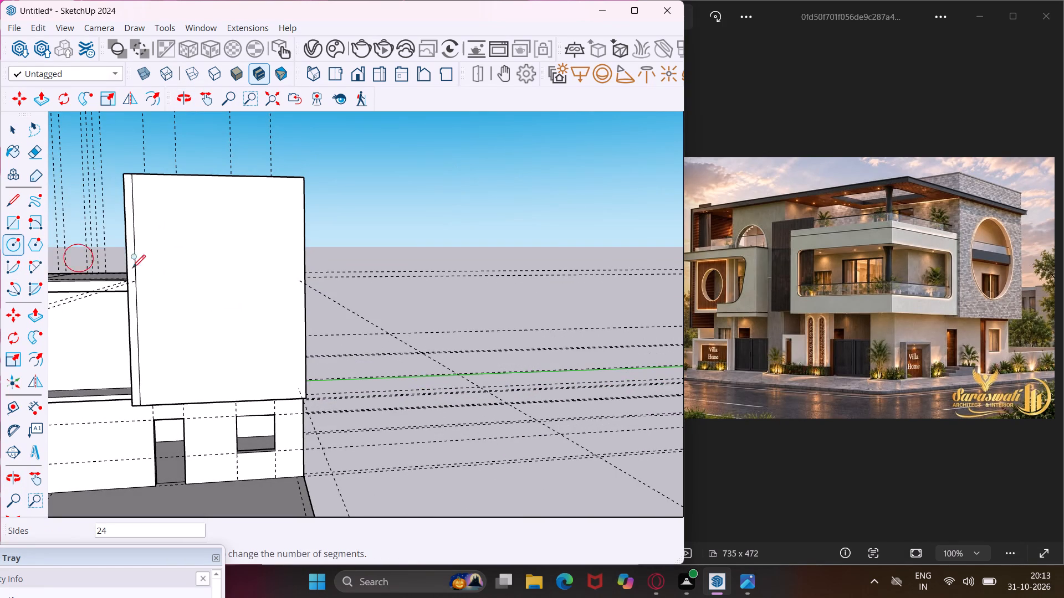
pyautogui.click(213, 293)
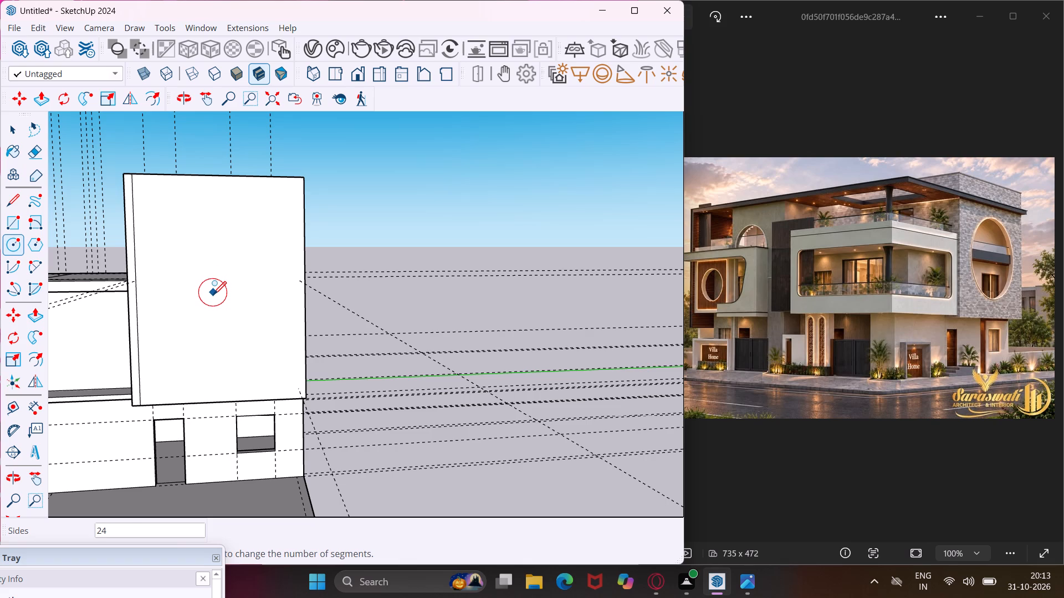
pyautogui.click(250, 238)
pyautogui.press('Escape')
pyautogui.press('space')
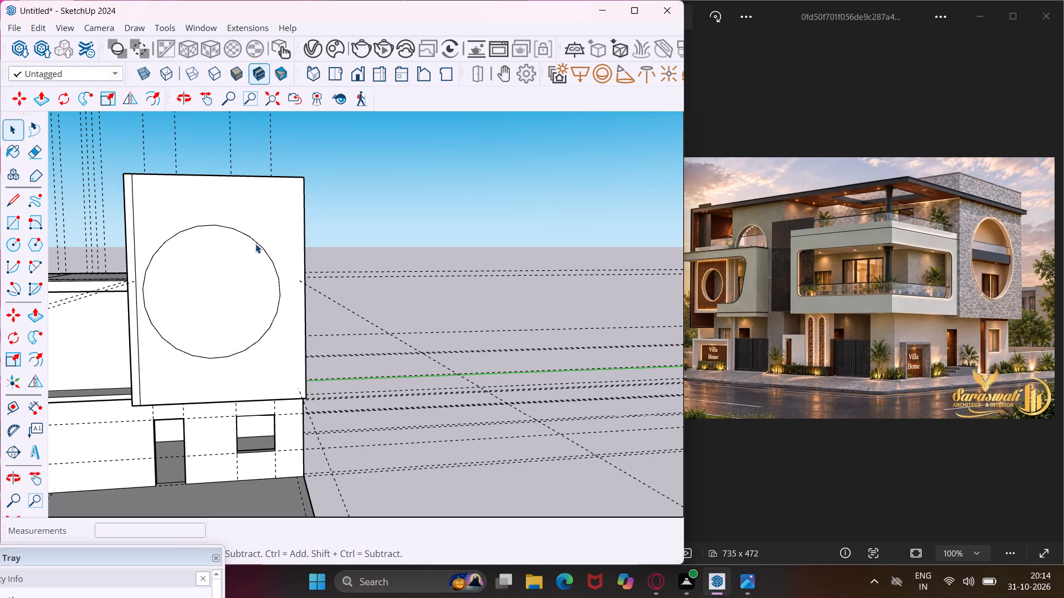
# Set the wall circle's segment count to 100 in its entity info.
pyautogui.click(263, 247)
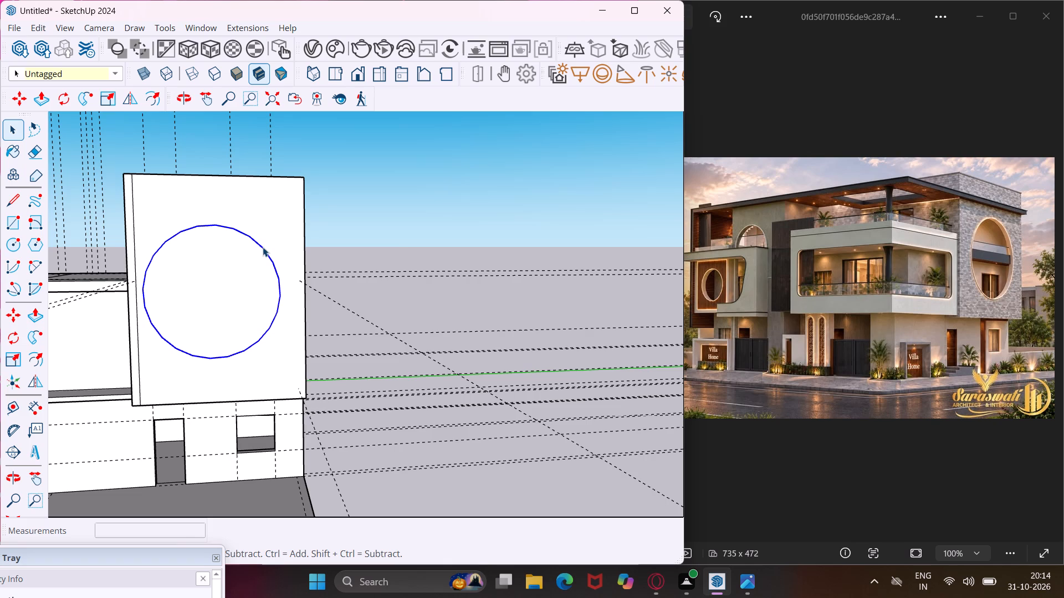
pyautogui.rightClick(263, 247)
pyautogui.click(269, 255)
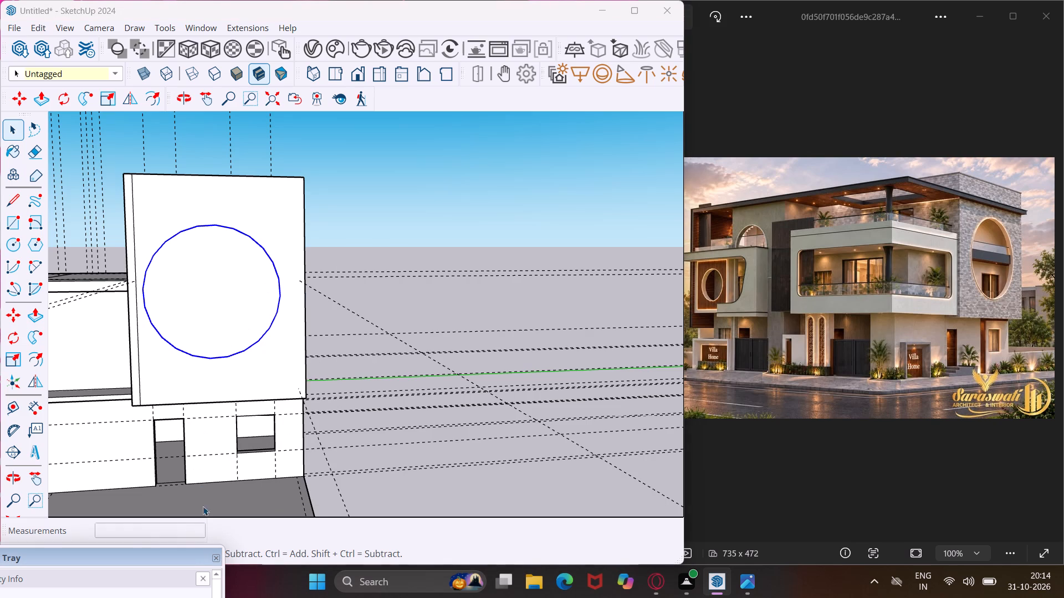
pyautogui.moveTo(193, 553); pyautogui.dragTo(253, 369)
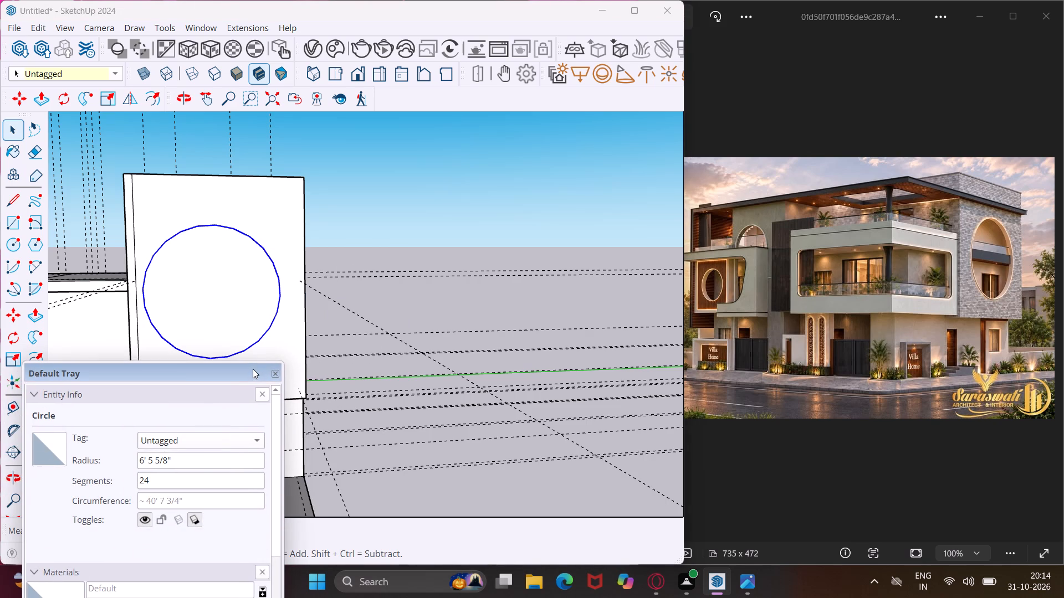
pyautogui.click(178, 484)
pyautogui.press('BackSpace')
pyautogui.press('BackSpace')
pyautogui.press('BackSpace')
pyautogui.press('BackSpace')
pyautogui.press('BackSpace')
pyautogui.press('BackSpace')
pyautogui.write('100')
pyautogui.press('Return')
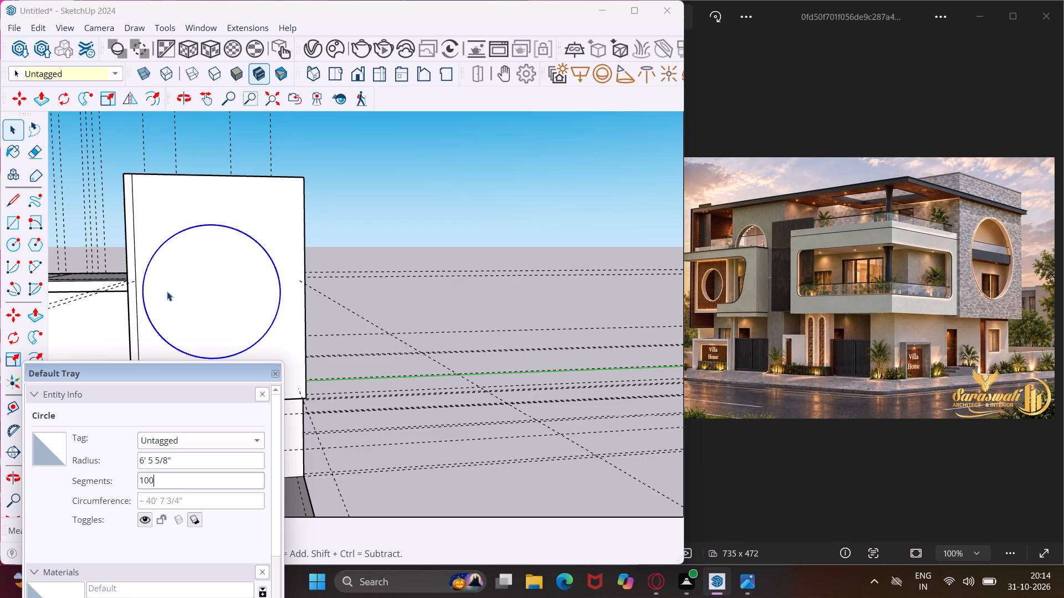
# Push the circular face back through the front wall's thickness to the roof slab's end behind it.
pyautogui.moveTo(172, 277); pyautogui.dragTo(207, 326, button='middle')
pyautogui.moveTo(196, 377); pyautogui.dragTo(195, 398)
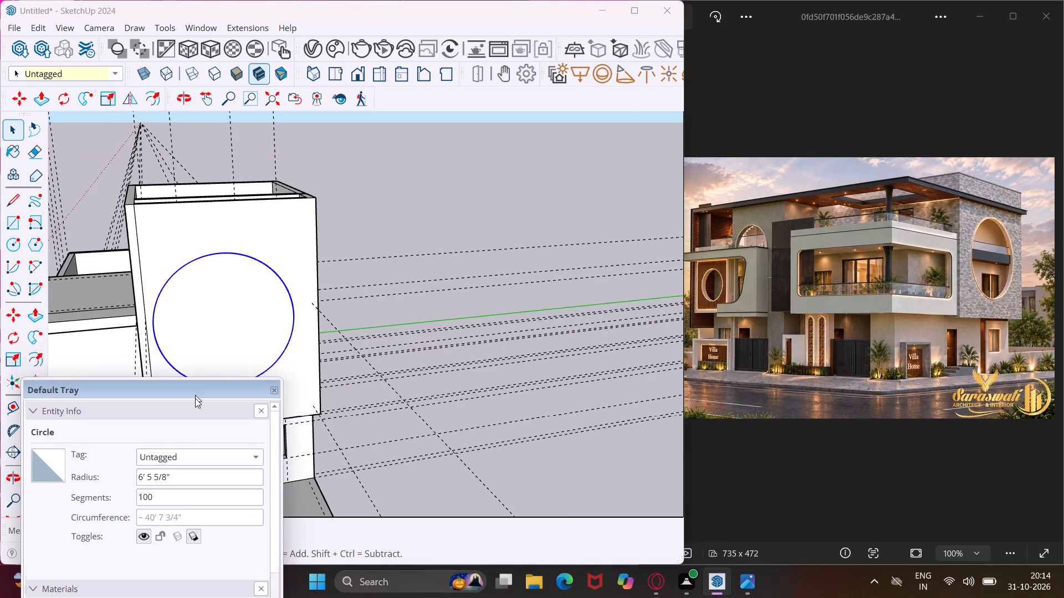
pyautogui.moveTo(195, 398); pyautogui.dragTo(203, 433)
pyautogui.click(228, 324)
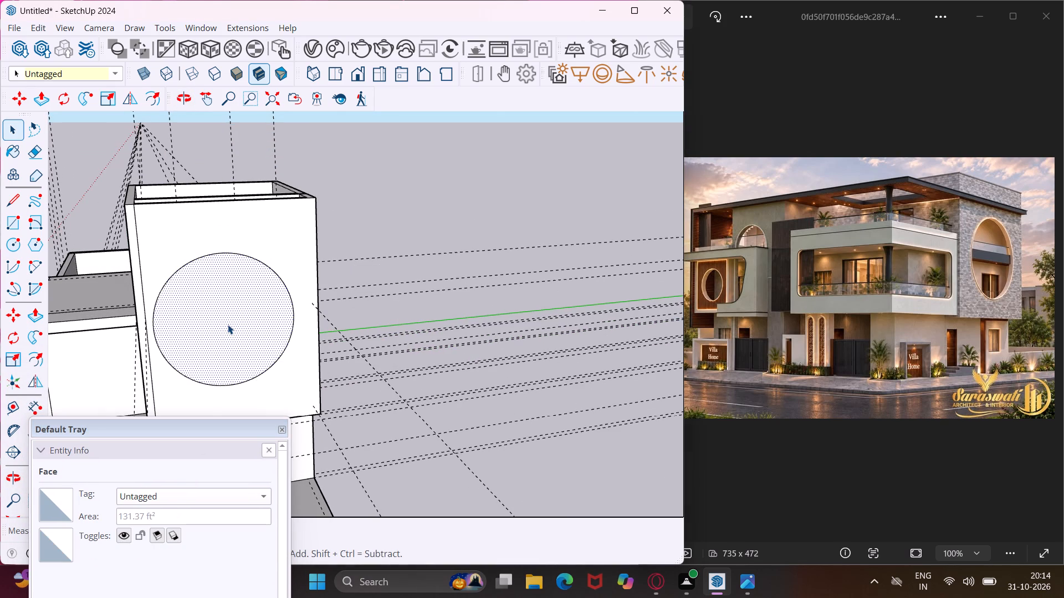
pyautogui.press('p')
pyautogui.click(228, 324)
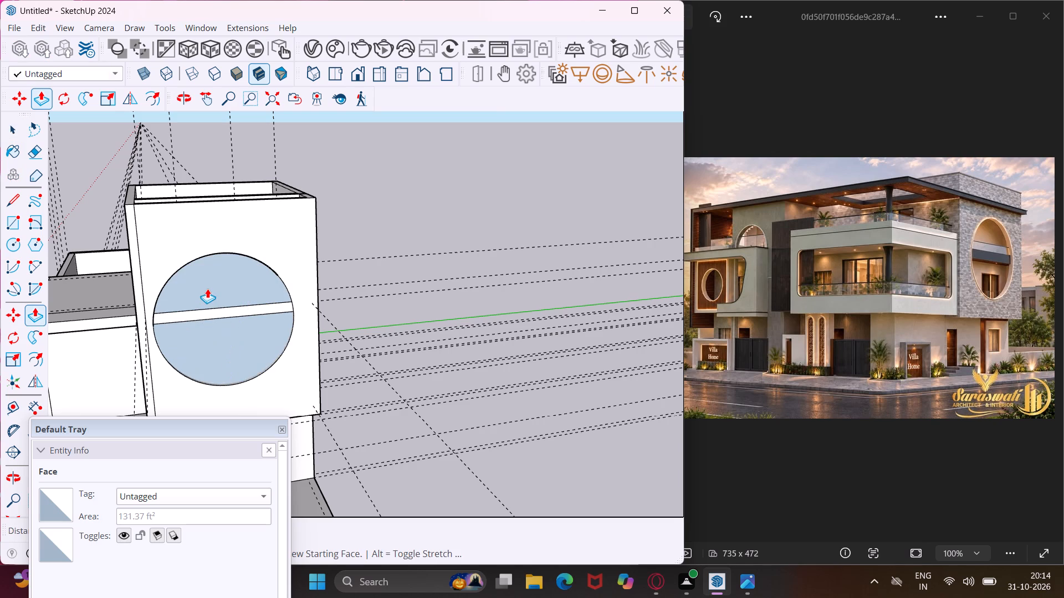
pyautogui.click(201, 295)
pyautogui.press('Escape')
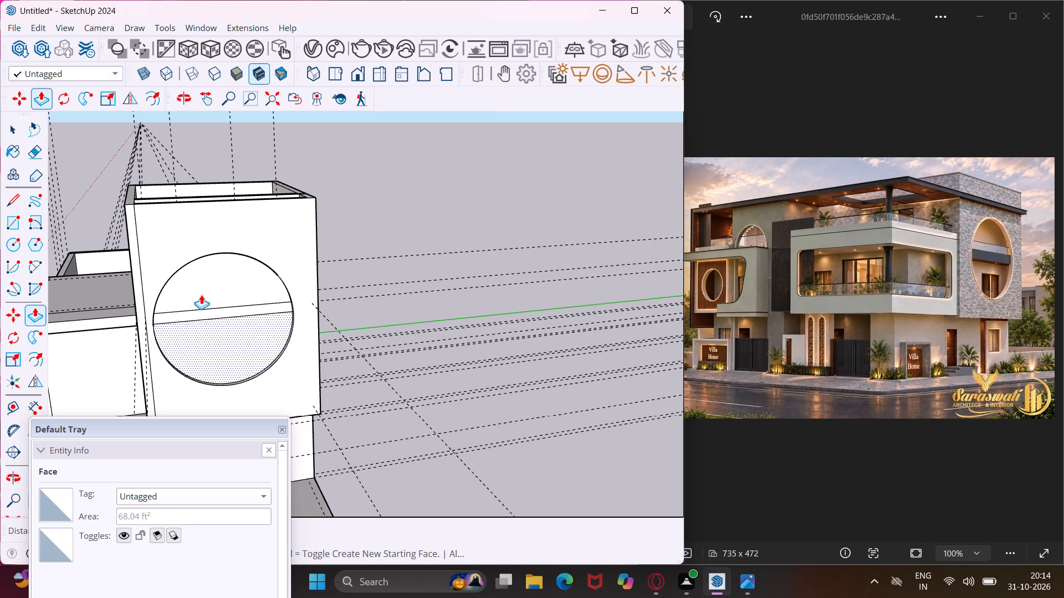
# Delete the circle's faces above and below the slab band to open the round hole in the front wall.
pyautogui.press('space')
pyautogui.click(201, 295)
pyautogui.press('Delete')
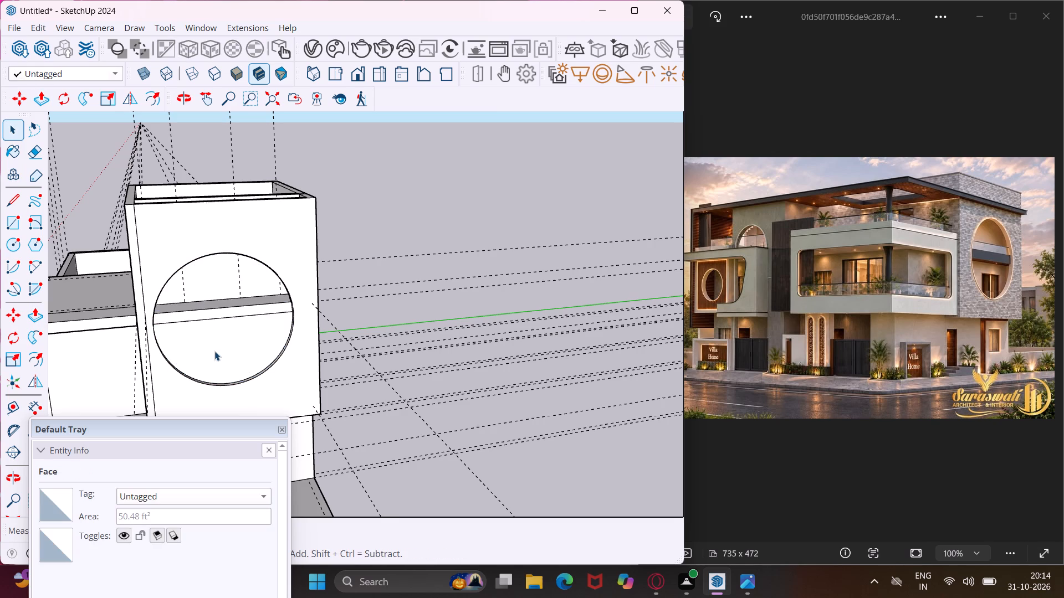
pyautogui.click(216, 354)
pyautogui.press('Delete')
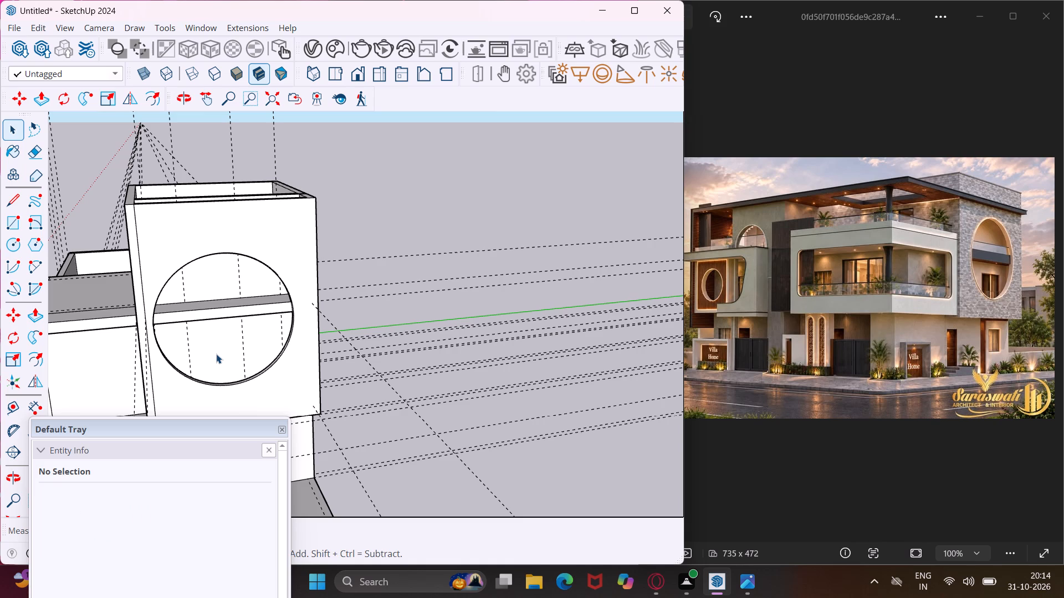
pyautogui.press('Escape')
# Examine the round opening, the wall tops around the upper volume, and the roof levels on the villa's other sides.
pyautogui.moveTo(216, 354); pyautogui.dragTo(221, 401, button='middle')
pyautogui.scroll(4, 279, 252)
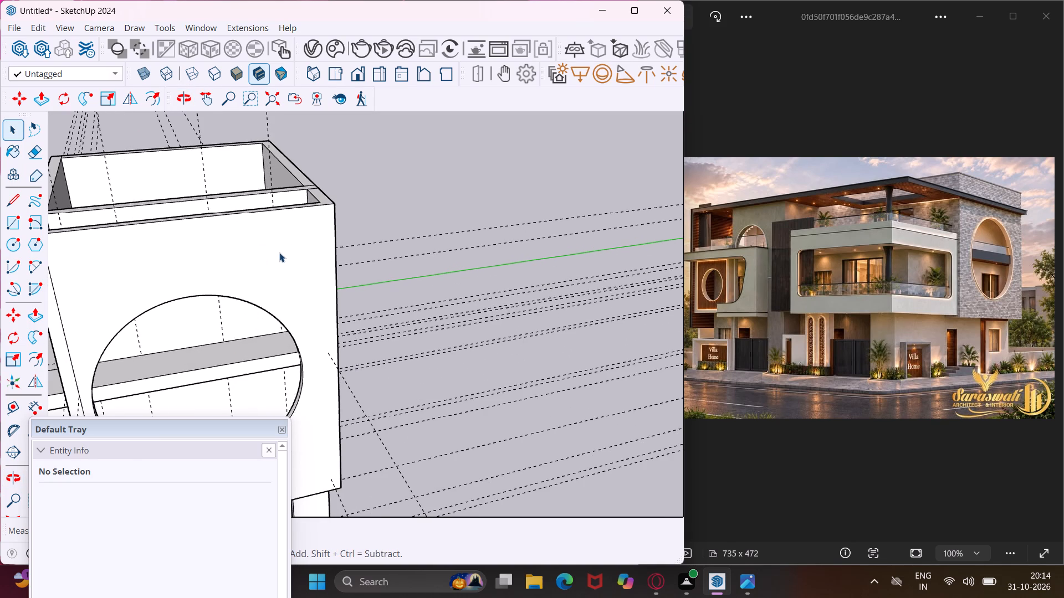
pyautogui.moveTo(282, 221); pyautogui.dragTo(356, 237, button='middle')
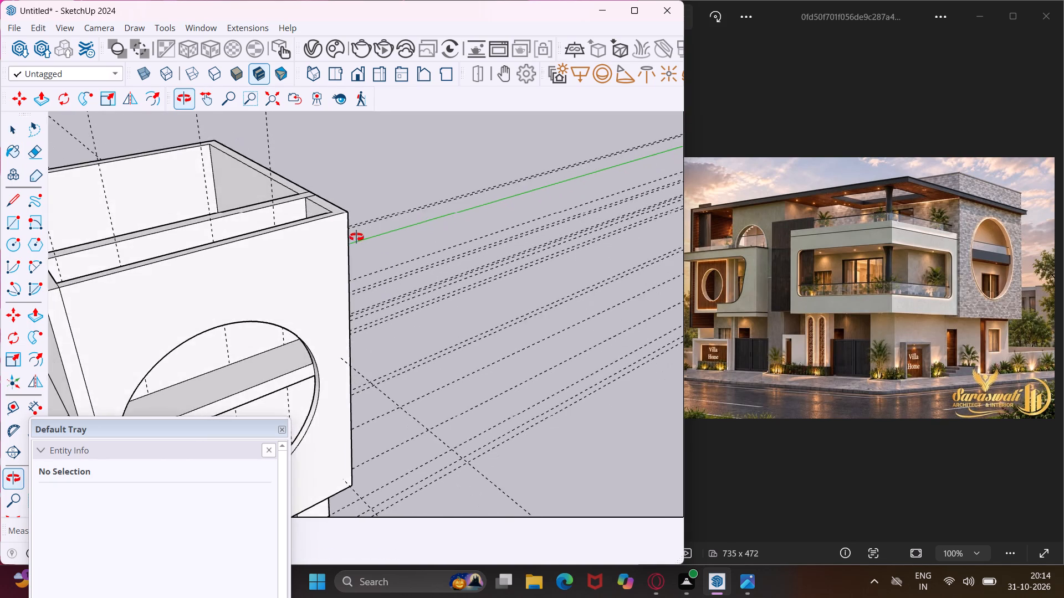
pyautogui.moveTo(356, 237); pyautogui.dragTo(283, 283, button='middle')
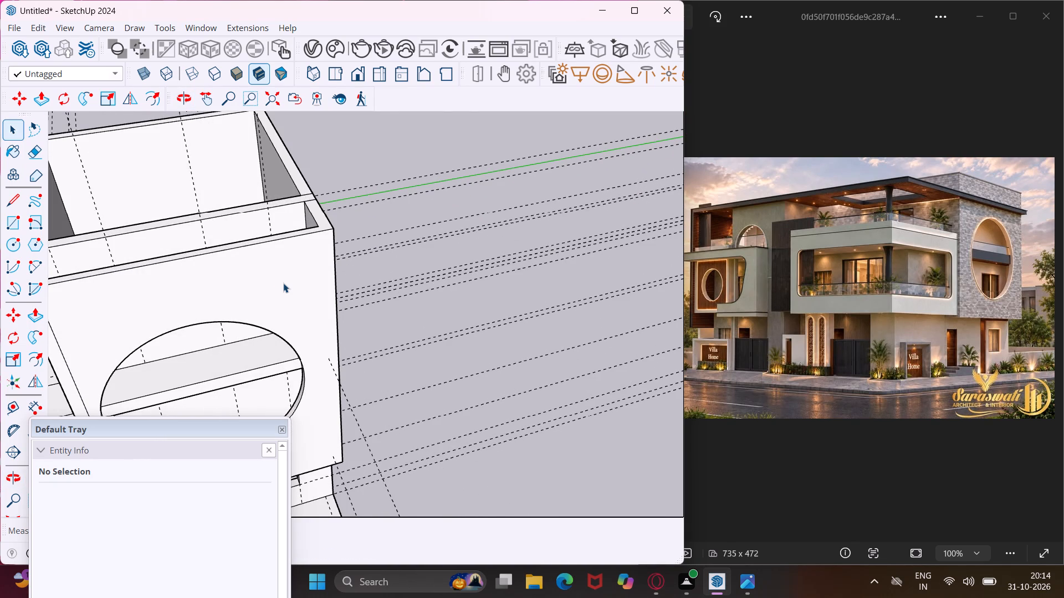
pyautogui.scroll(-5, 283, 283)
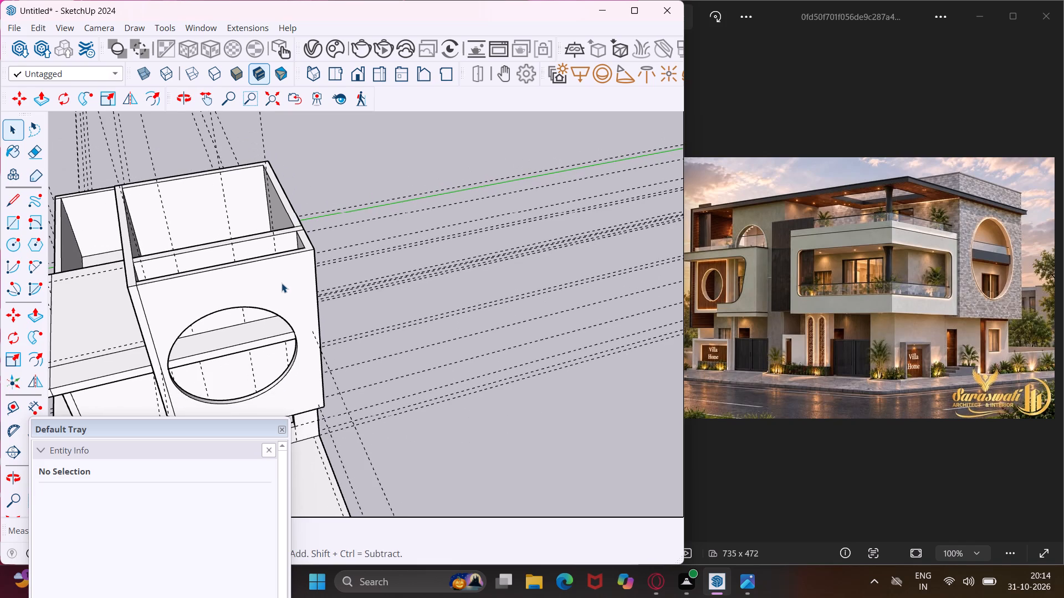
pyautogui.moveTo(269, 220); pyautogui.dragTo(278, 265, button='middle')
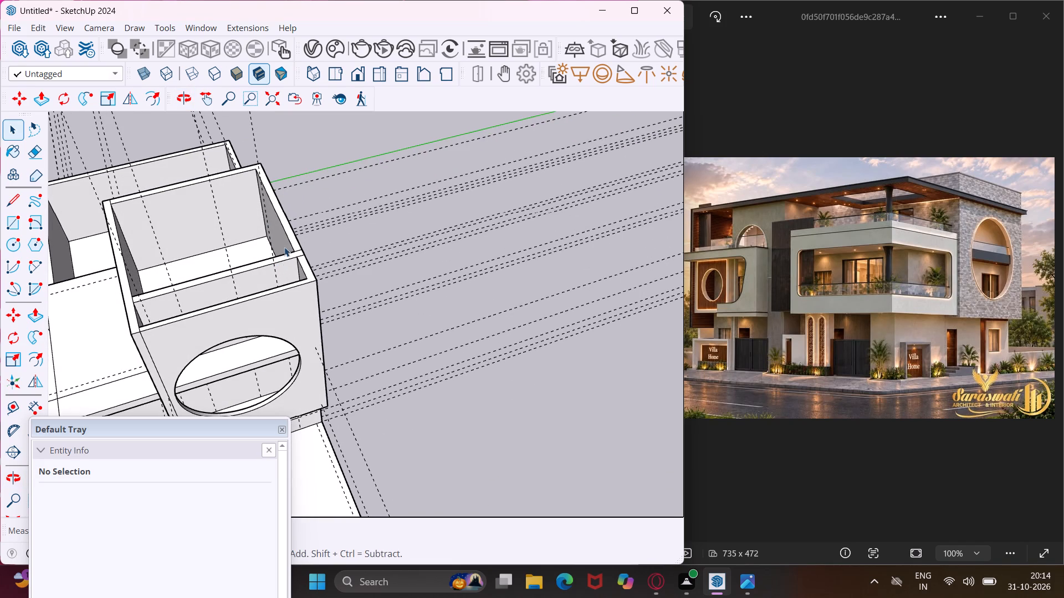
pyautogui.moveTo(277, 233); pyautogui.dragTo(697, 126, button='middle')
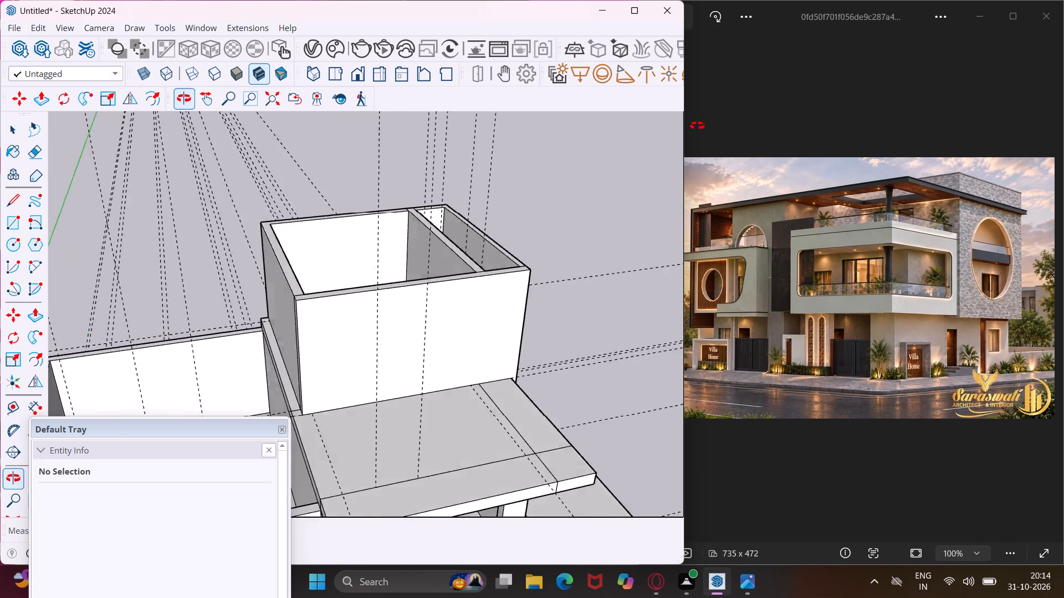
pyautogui.moveTo(697, 126); pyautogui.dragTo(792, 111, button='middle')
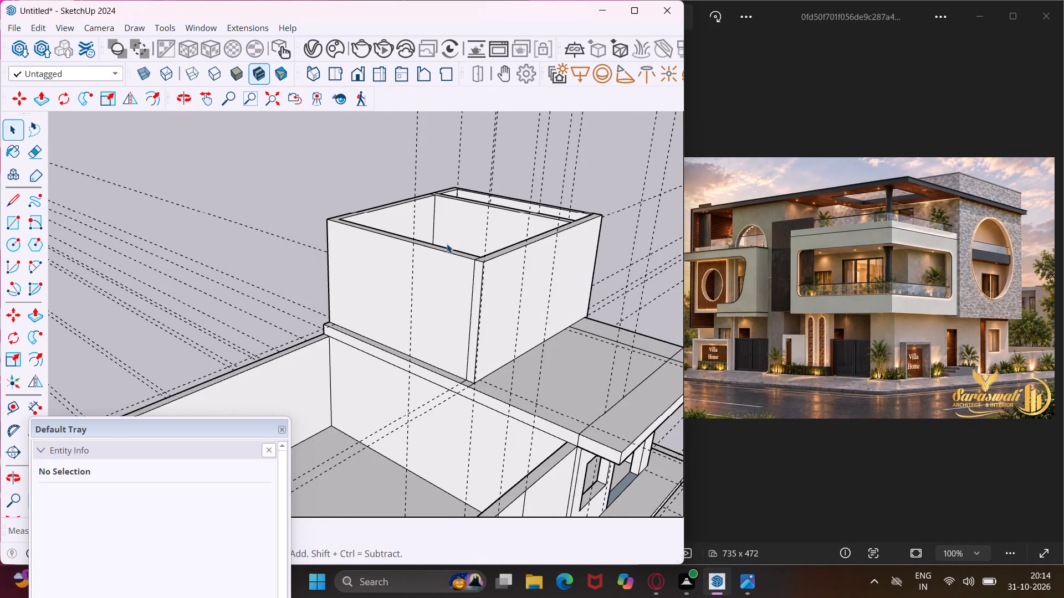
pyautogui.scroll(-6, 447, 244)
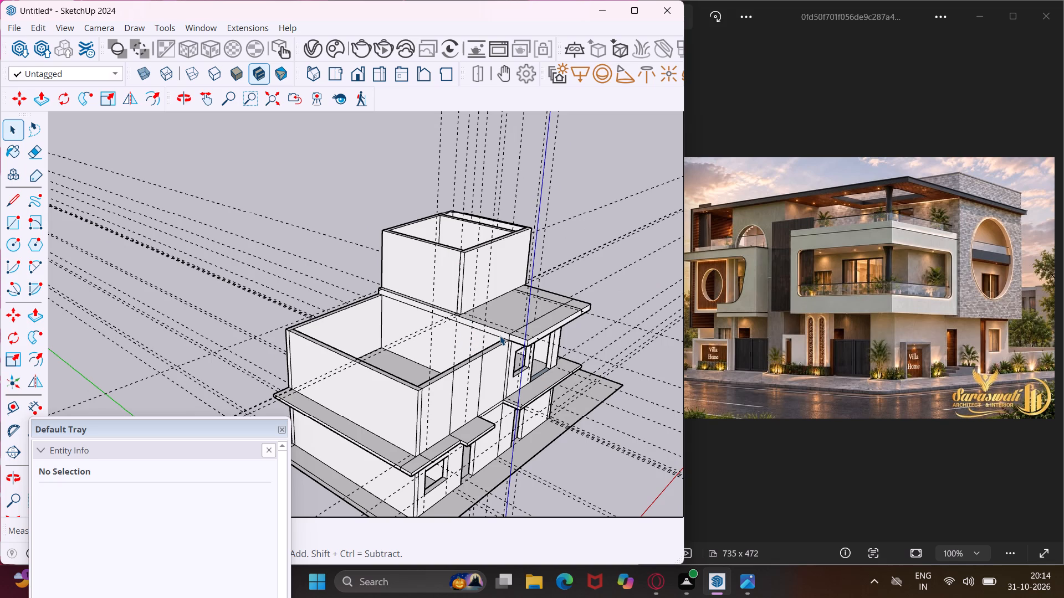
pyautogui.scroll(5, 501, 333)
pyautogui.moveTo(501, 333); pyautogui.dragTo(511, 338, button='middle')
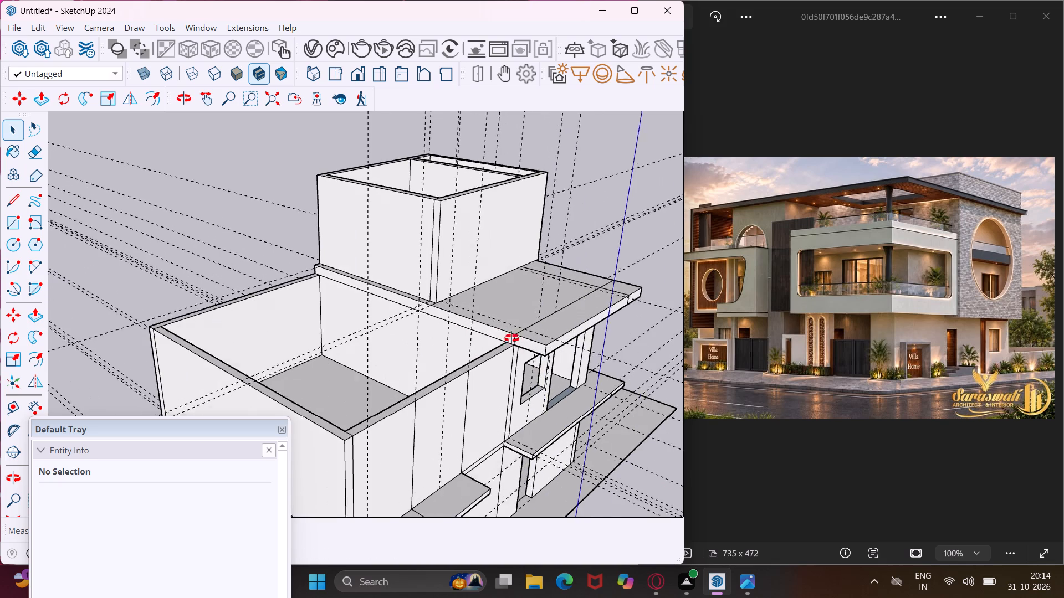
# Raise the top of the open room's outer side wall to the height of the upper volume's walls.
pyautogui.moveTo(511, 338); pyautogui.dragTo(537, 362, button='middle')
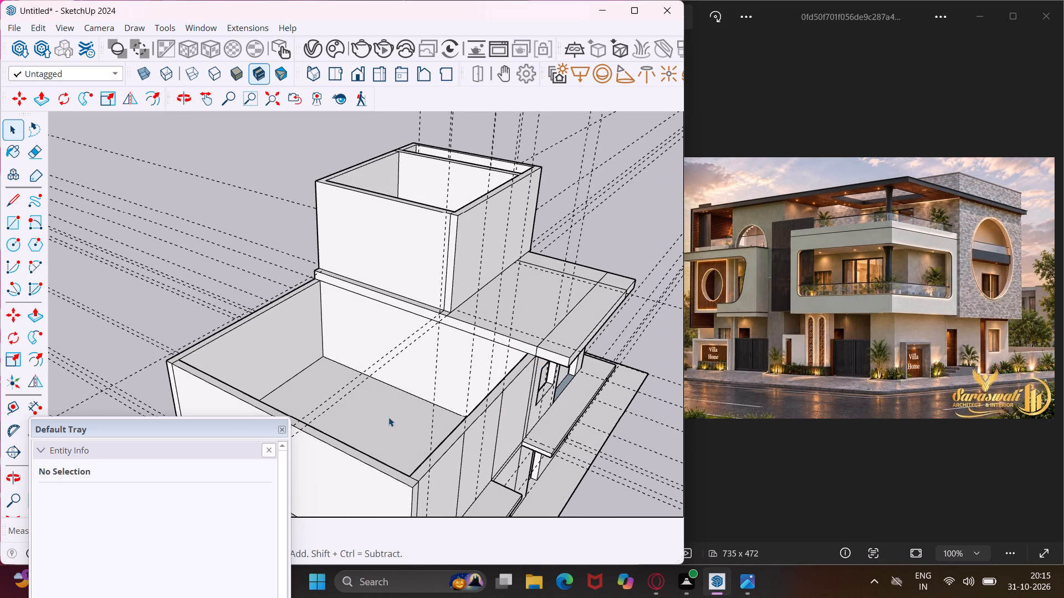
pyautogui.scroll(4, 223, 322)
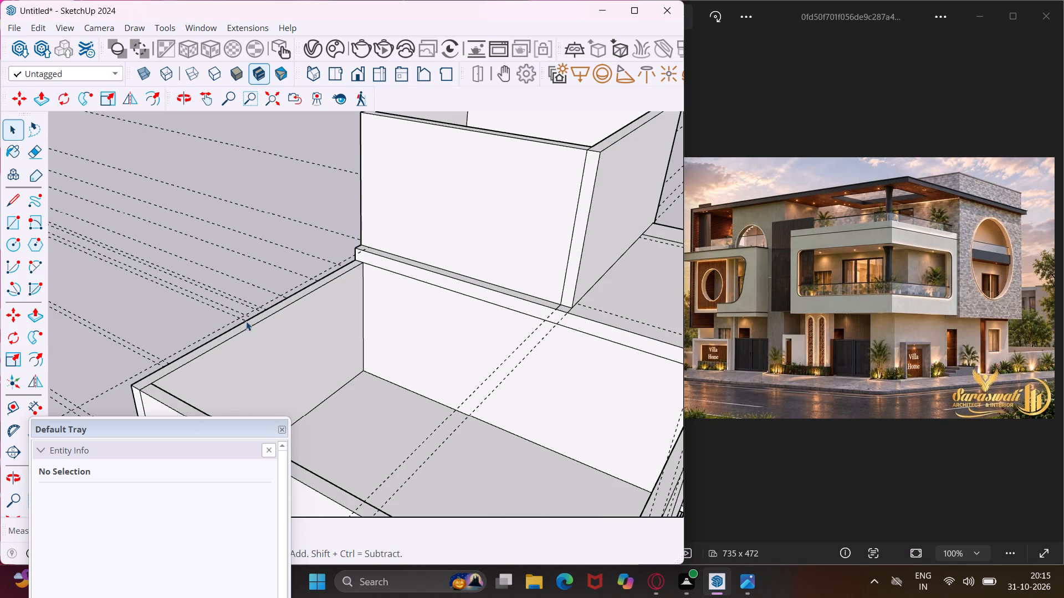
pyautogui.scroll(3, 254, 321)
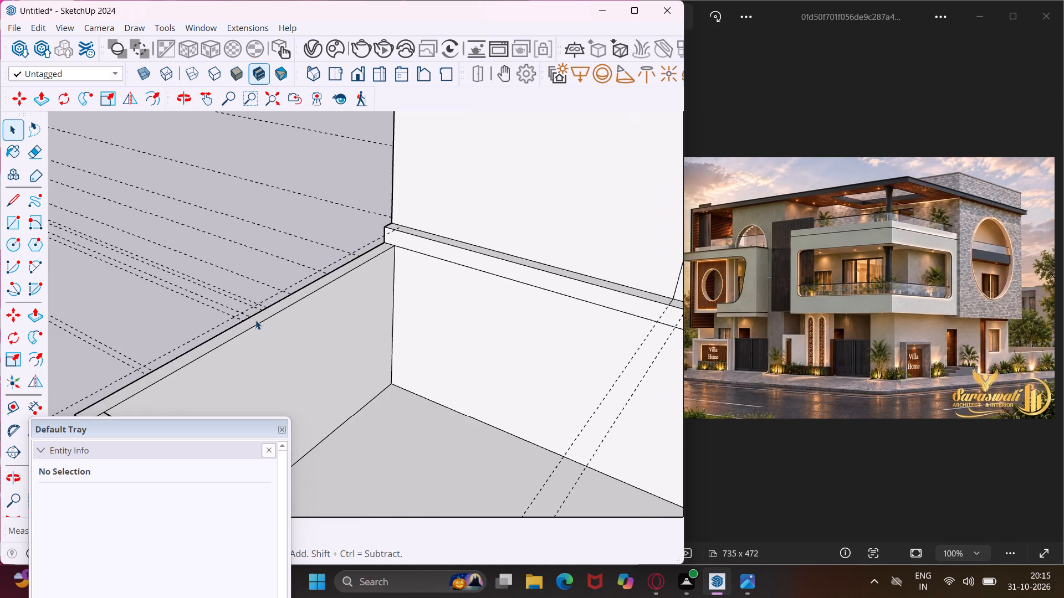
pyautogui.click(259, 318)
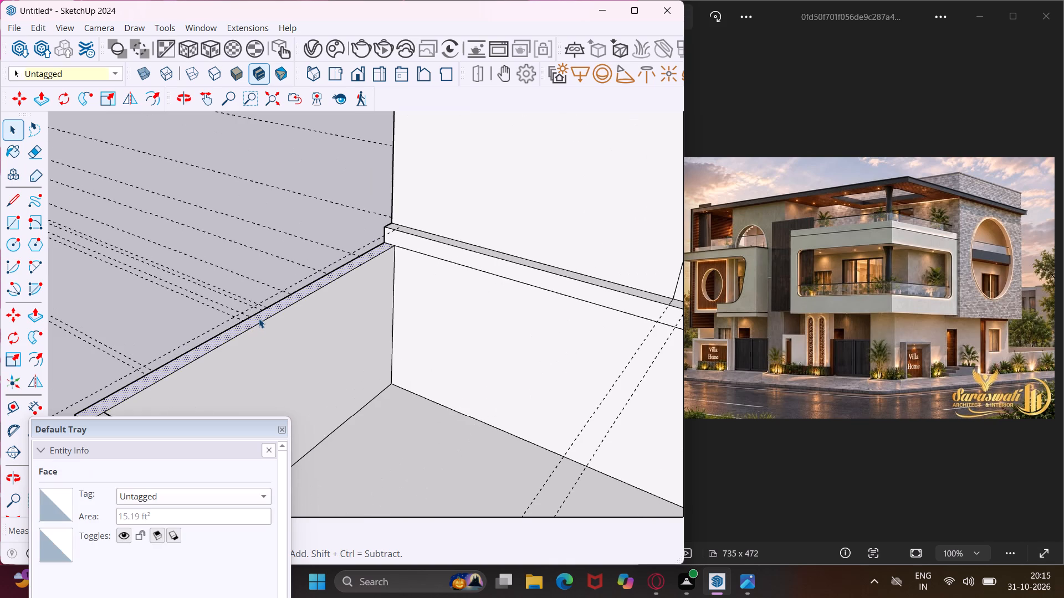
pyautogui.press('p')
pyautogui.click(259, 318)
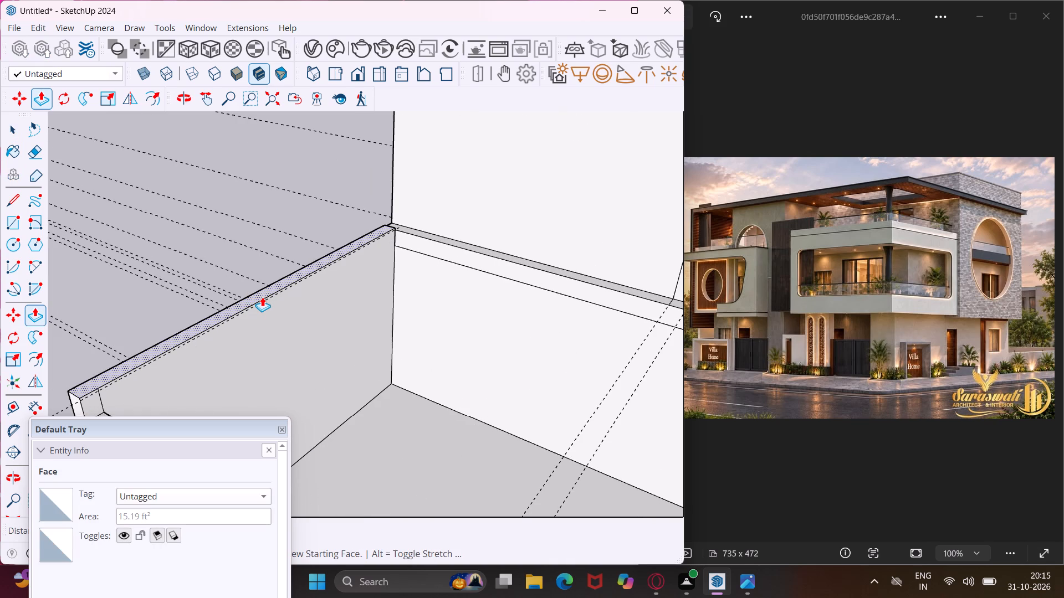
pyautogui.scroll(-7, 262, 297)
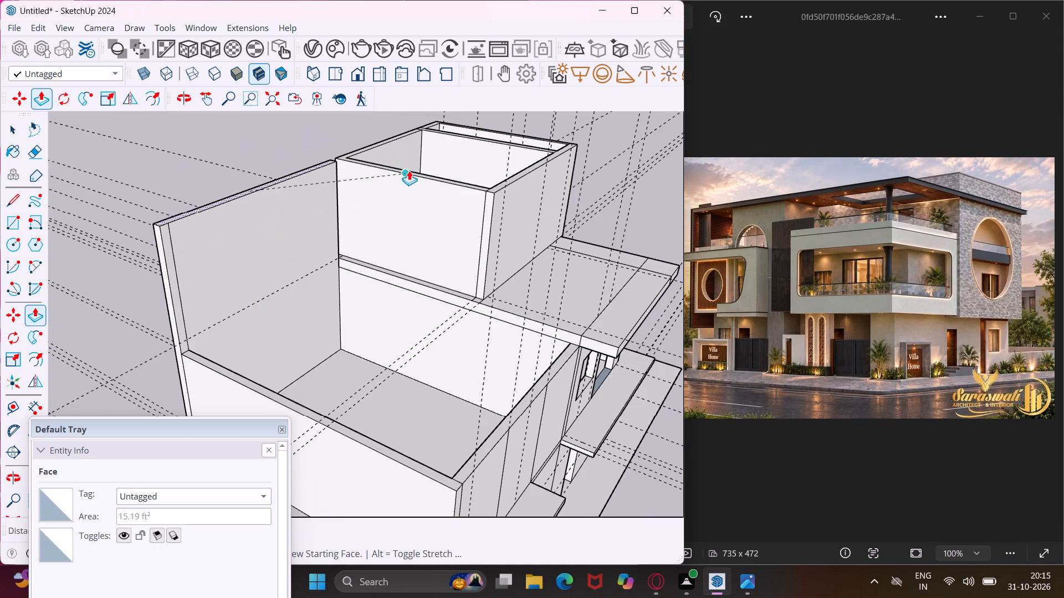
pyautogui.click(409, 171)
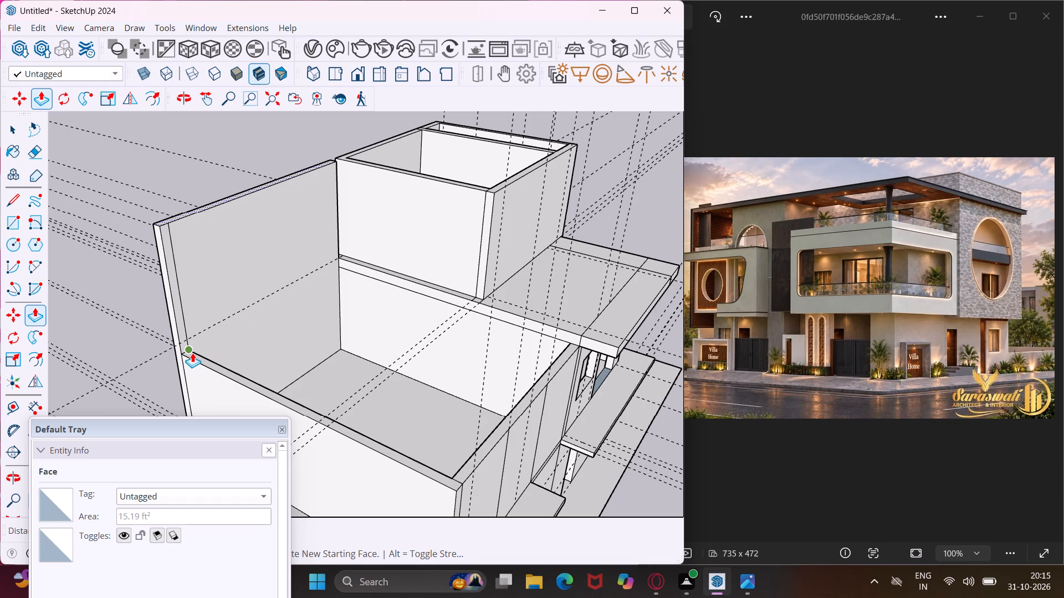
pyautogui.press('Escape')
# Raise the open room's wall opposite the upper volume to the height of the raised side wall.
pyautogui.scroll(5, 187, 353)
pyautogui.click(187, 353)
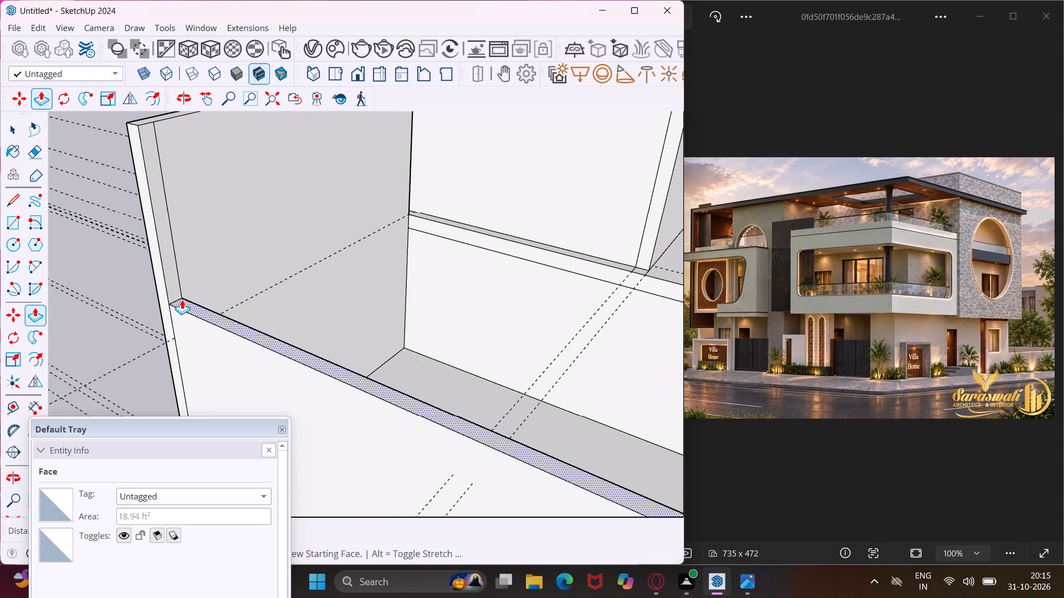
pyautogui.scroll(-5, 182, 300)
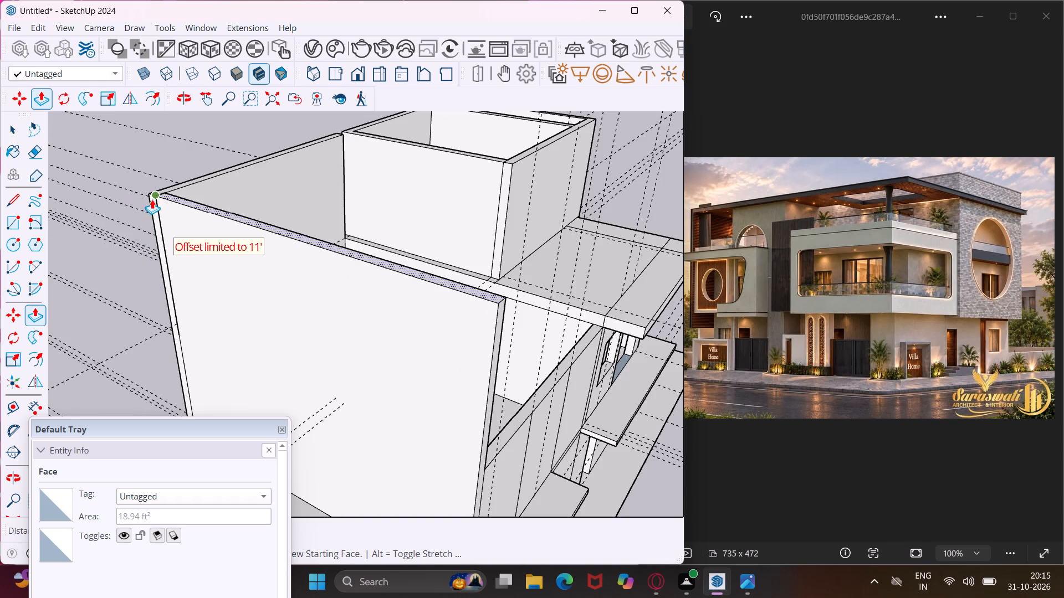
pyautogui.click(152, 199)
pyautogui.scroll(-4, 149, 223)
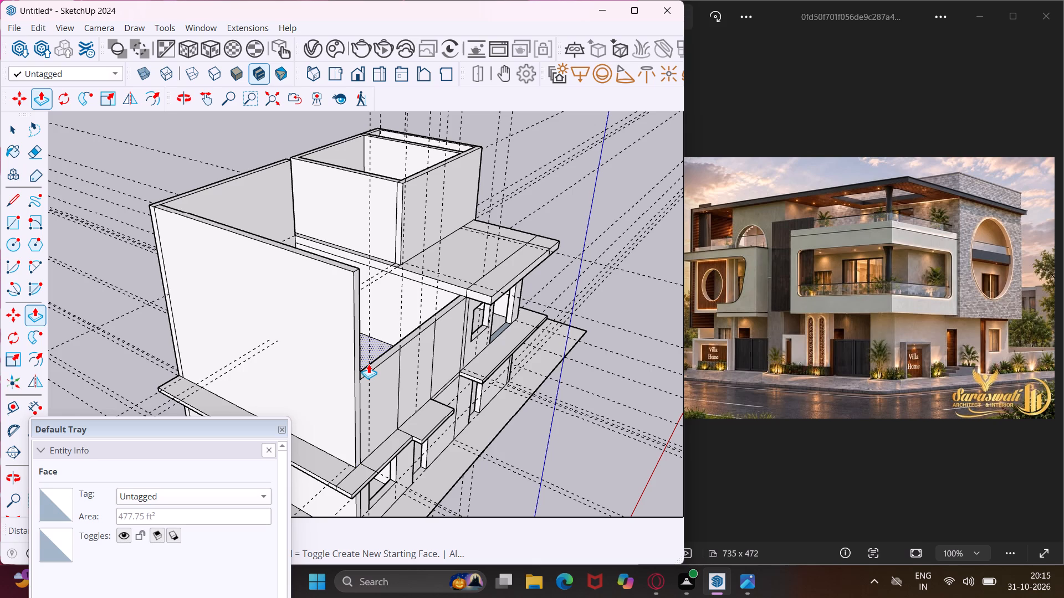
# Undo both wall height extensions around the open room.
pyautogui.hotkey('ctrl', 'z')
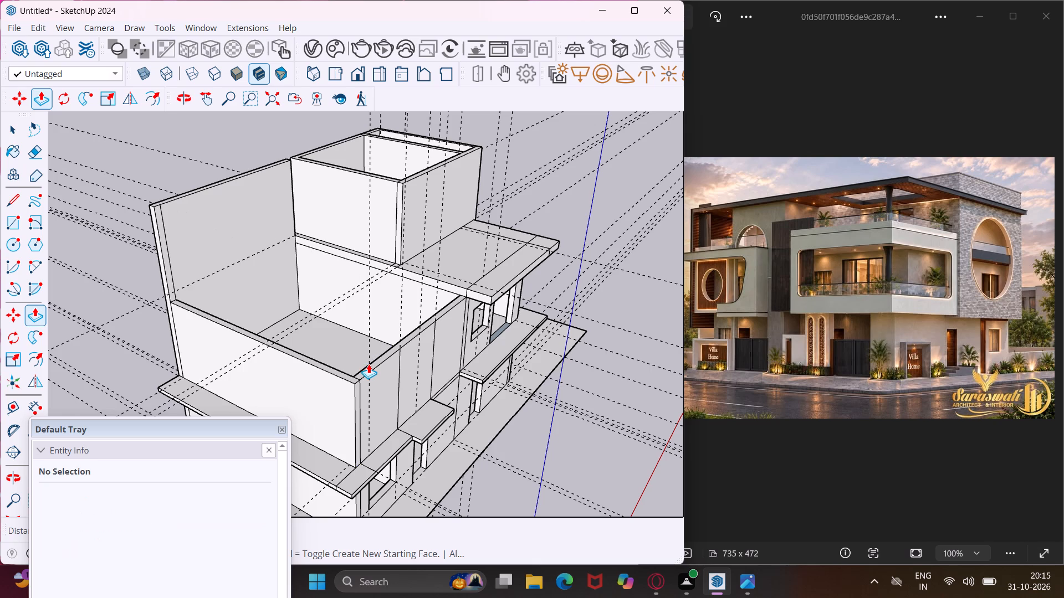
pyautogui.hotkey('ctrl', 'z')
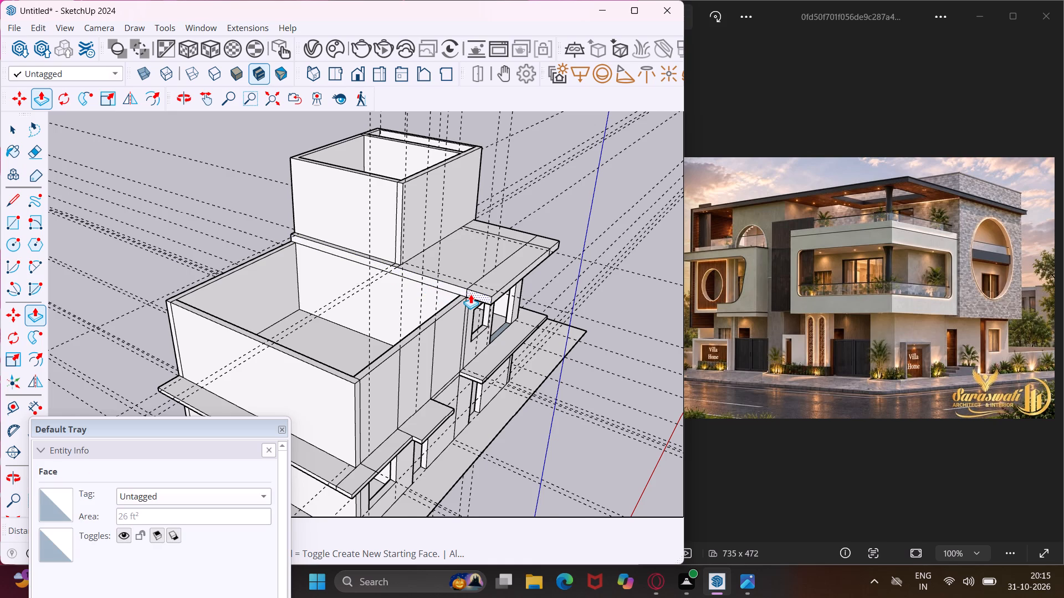
# Extend the roof slab's end face across the open room to the outer face of the opposite wall.
pyautogui.scroll(5, 470, 294)
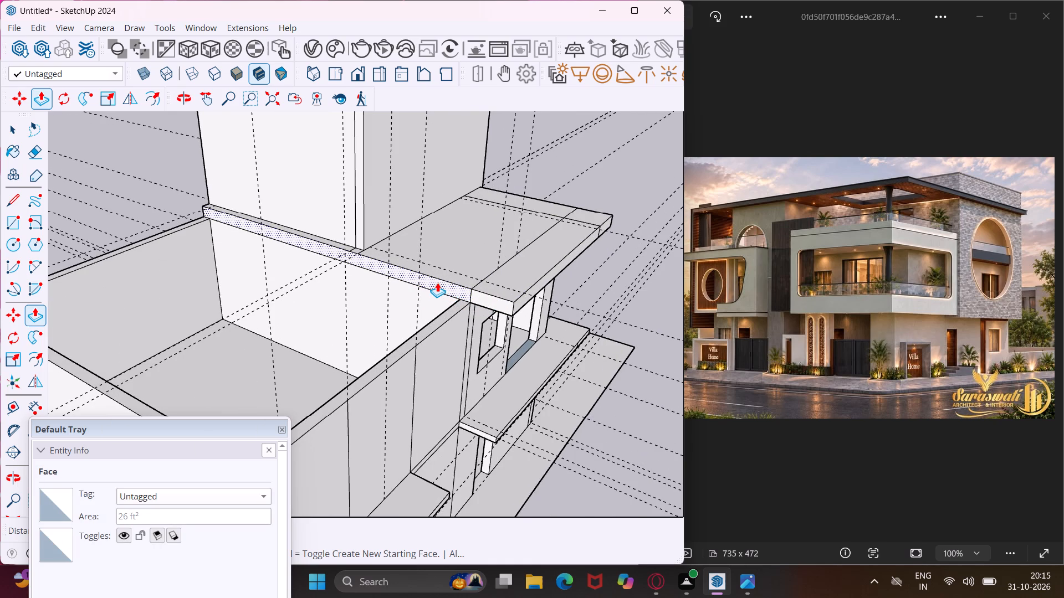
pyautogui.click(437, 282)
pyautogui.scroll(-5, 385, 328)
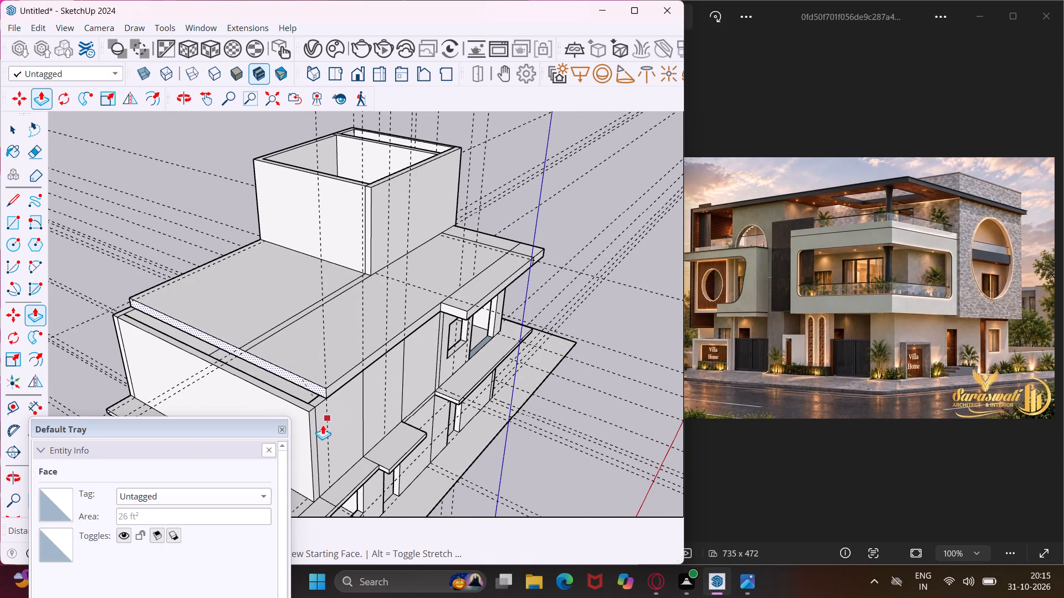
pyautogui.click(311, 442)
pyautogui.press('Escape')
pyautogui.press('space')
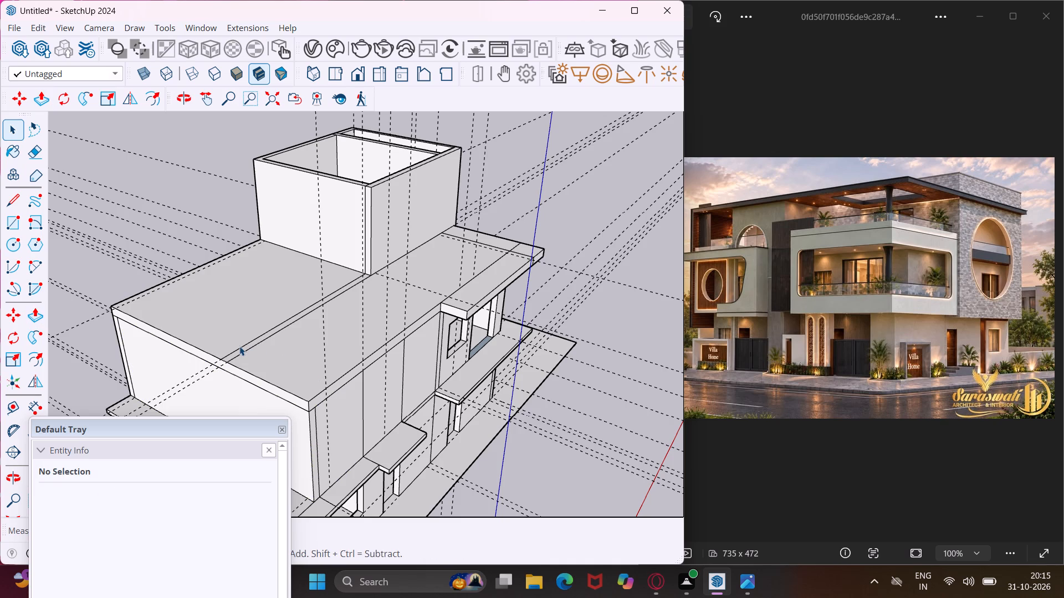
# Place a guide 9" in from the extended roof slab's outer edge opposite the upper volume.
pyautogui.click(22, 406)
pyautogui.scroll(3, 193, 348)
pyautogui.click(196, 347)
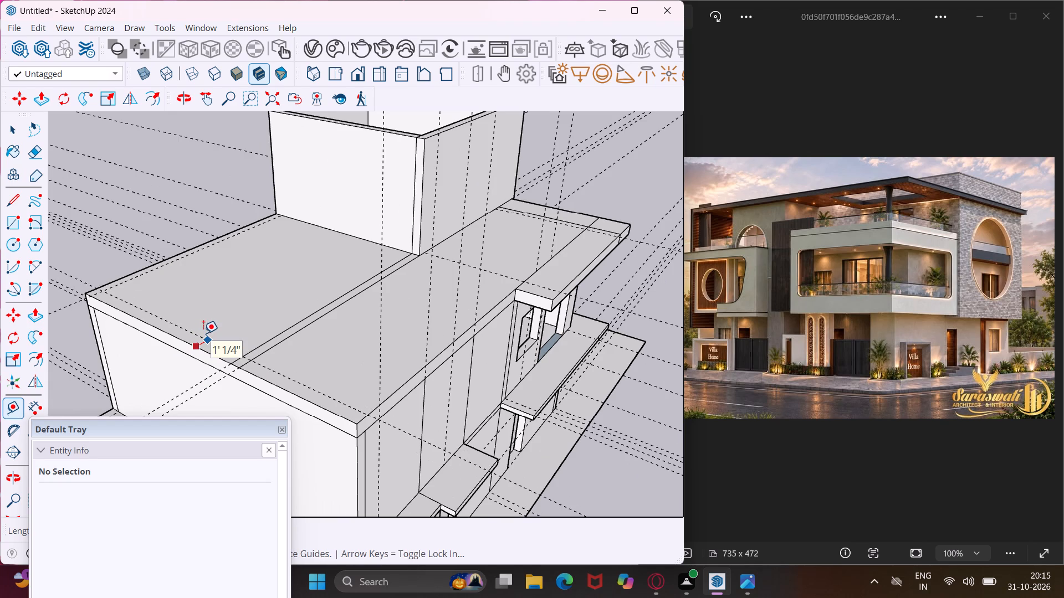
pyautogui.write('9"')
pyautogui.press('Return')
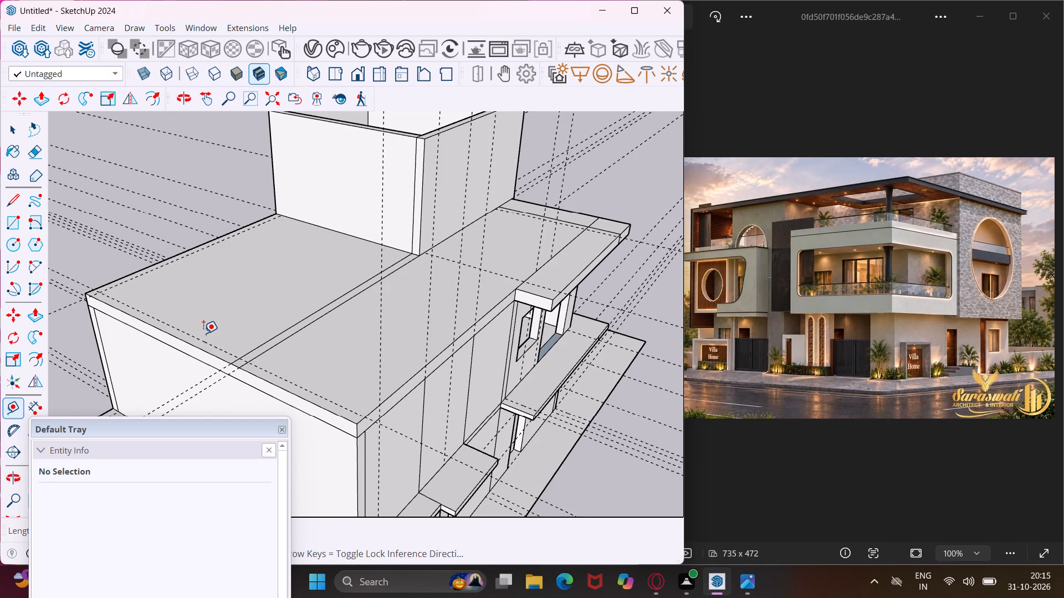
# Place a guide 9" in from the roof slab's long side edge above the balcony ledges.
pyautogui.scroll(5, 214, 339)
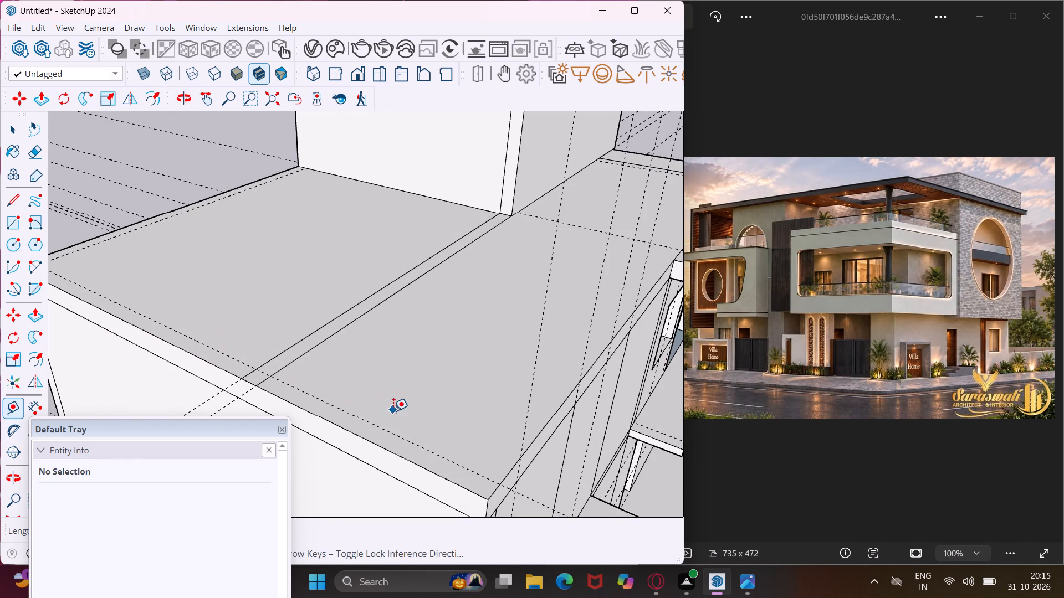
pyautogui.scroll(-4, 405, 404)
pyautogui.scroll(4, 495, 411)
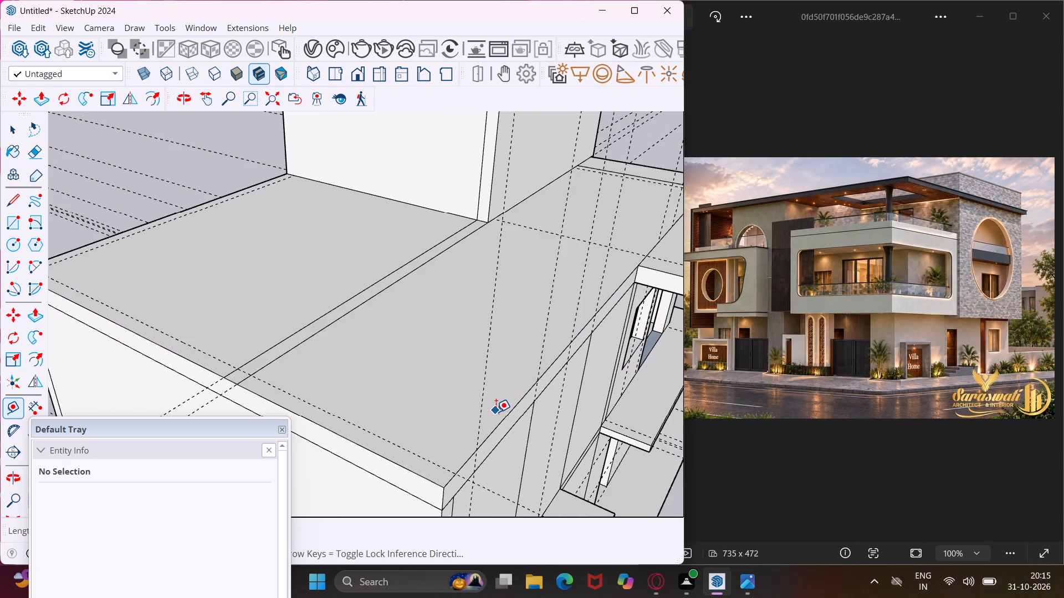
pyautogui.click(509, 413)
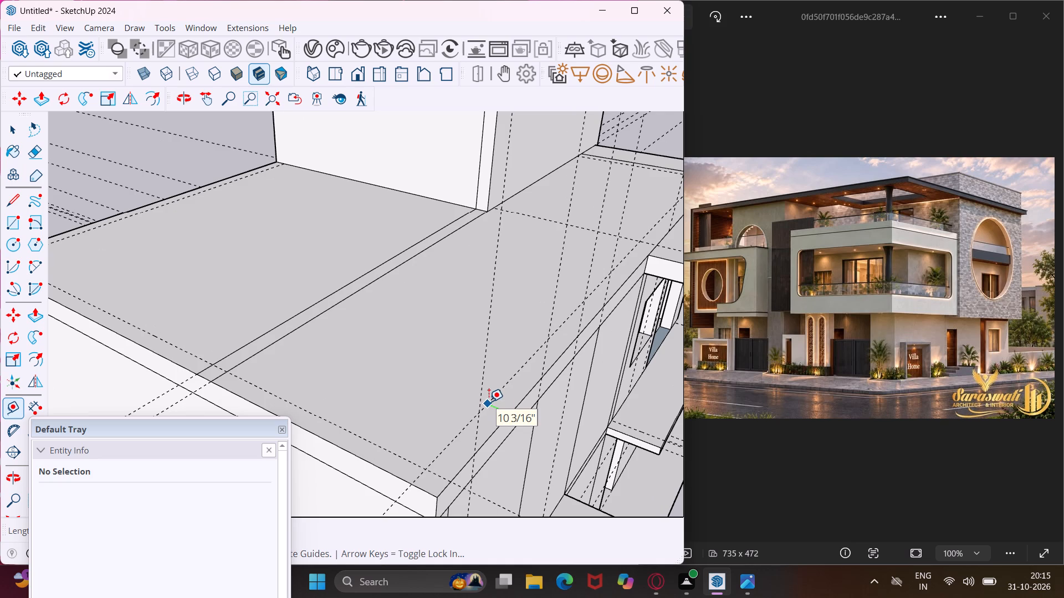
pyautogui.write('9"')
pyautogui.press('Return')
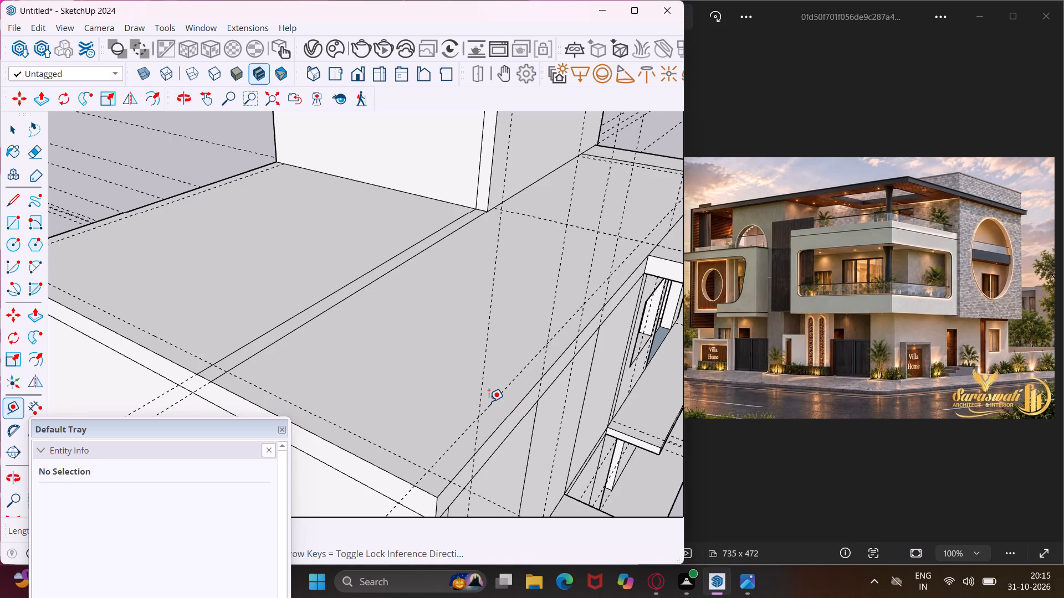
# Place a guide across the roof slab through the upper volume's outer base corner, parallel to the existing cross guide.
pyautogui.scroll(-5, 431, 364)
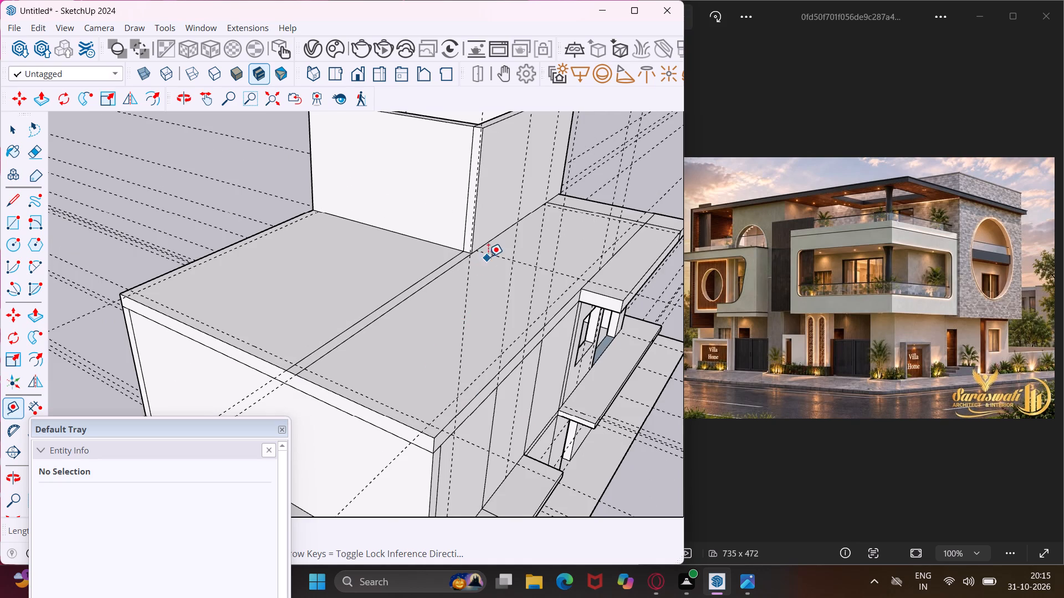
pyautogui.moveTo(489, 255); pyautogui.dragTo(471, 322, button='middle')
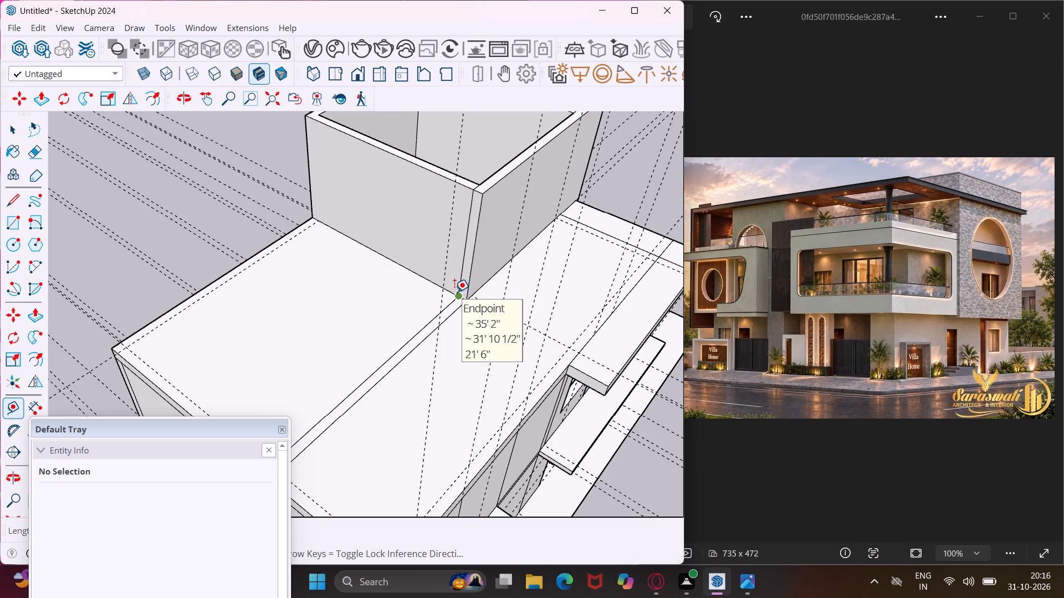
pyautogui.scroll(1, 454, 292)
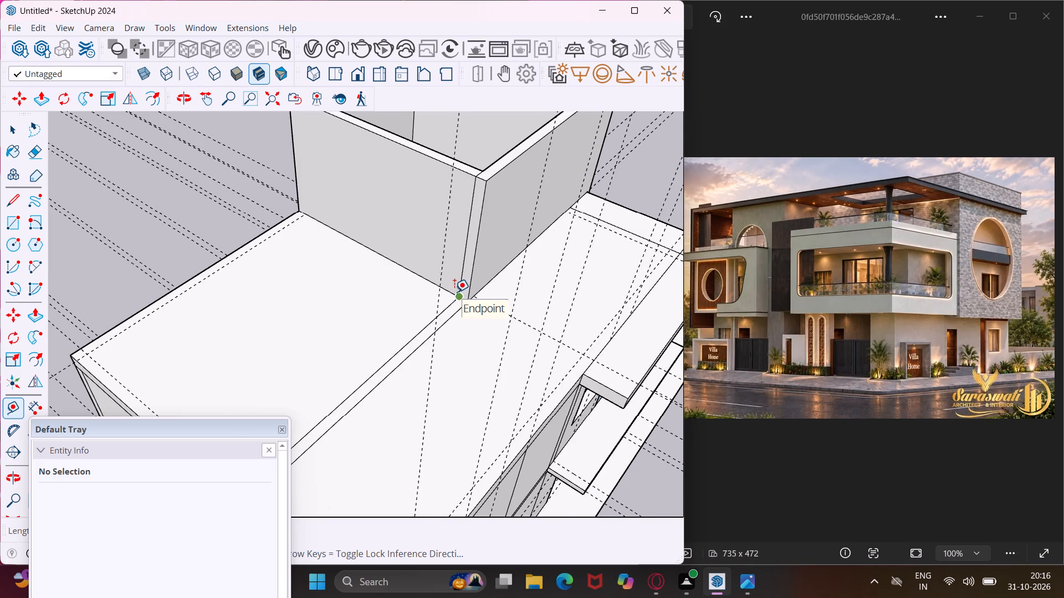
pyautogui.scroll(12, 454, 292)
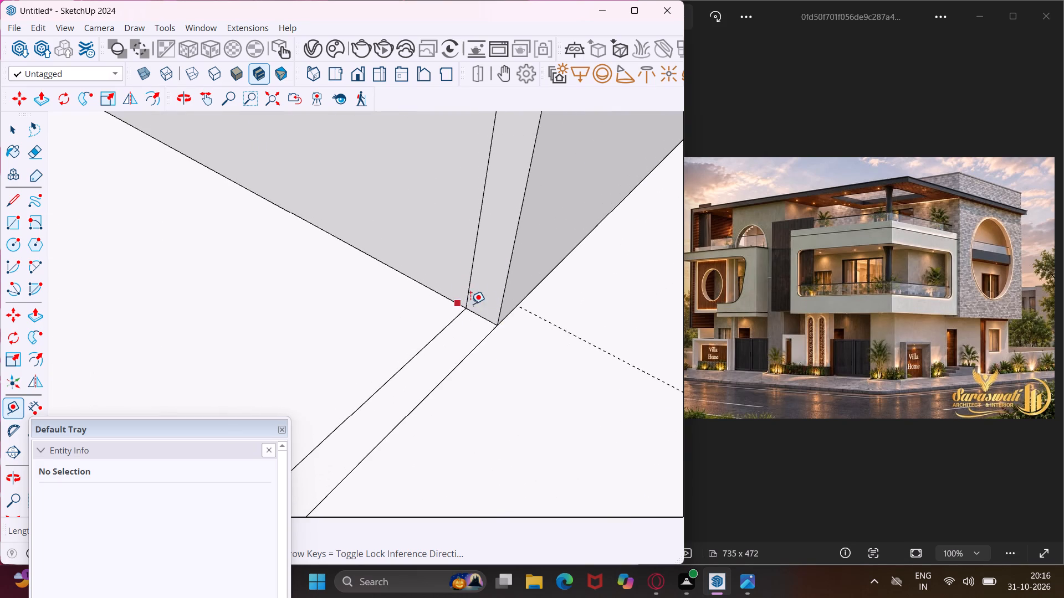
pyautogui.click(556, 324)
pyautogui.click(539, 352)
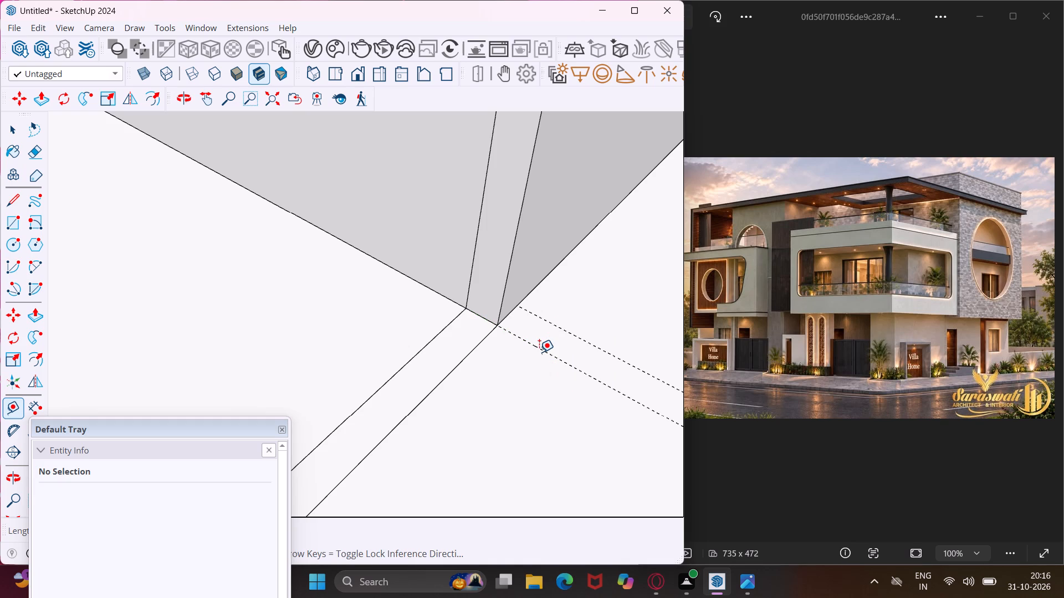
pyautogui.press('Escape')
pyautogui.press('space')
# Draw a narrow rectangle strip along the roof slab's far side edge, from its outer corner to the upper volume's wall.
pyautogui.scroll(-5, 499, 364)
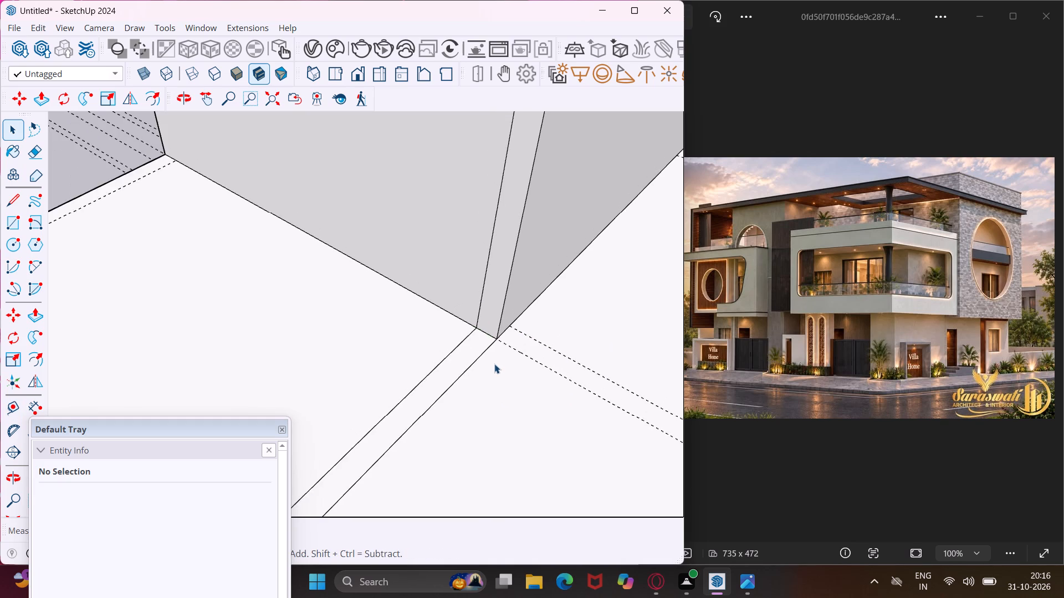
pyautogui.scroll(-15, 491, 359)
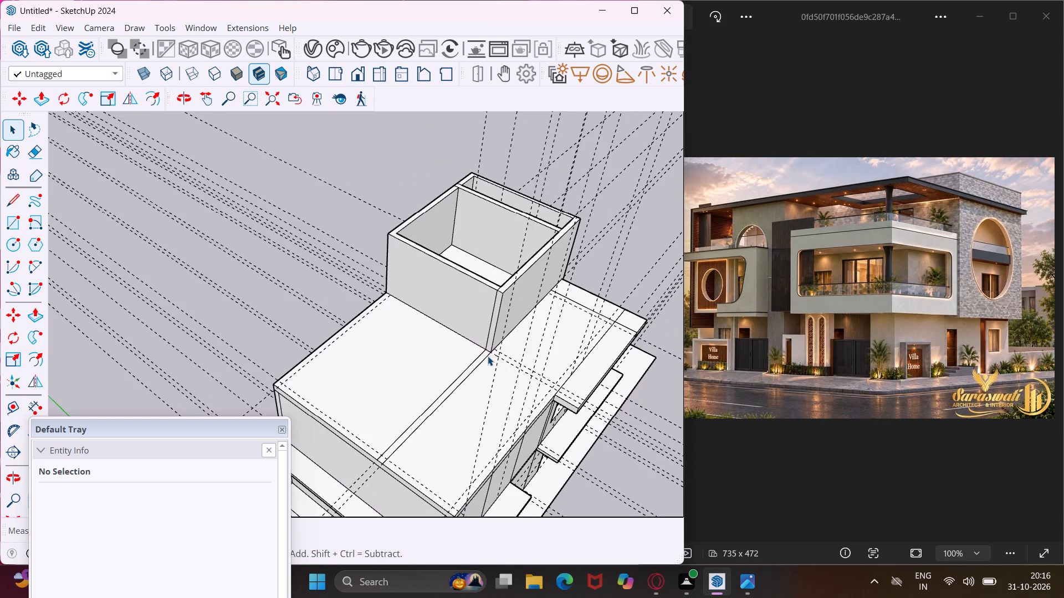
pyautogui.click(7, 218)
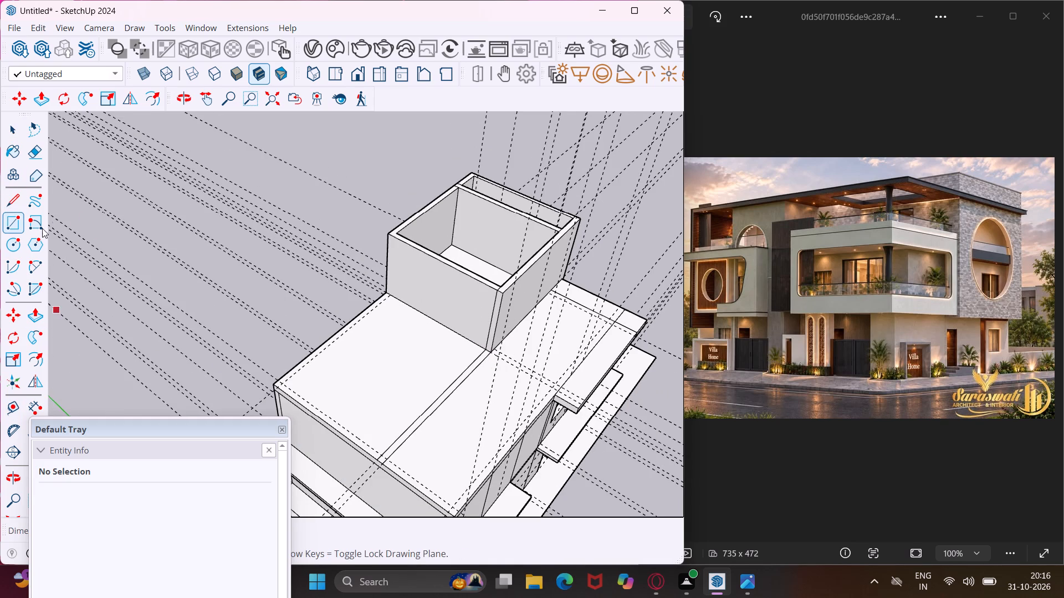
pyautogui.scroll(4, 277, 381)
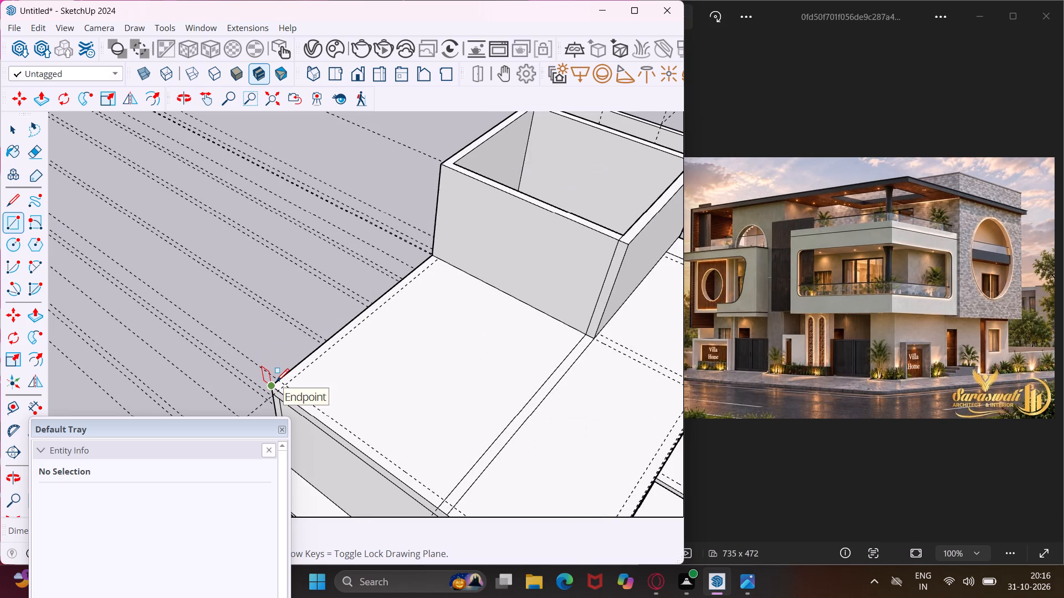
pyautogui.click(277, 382)
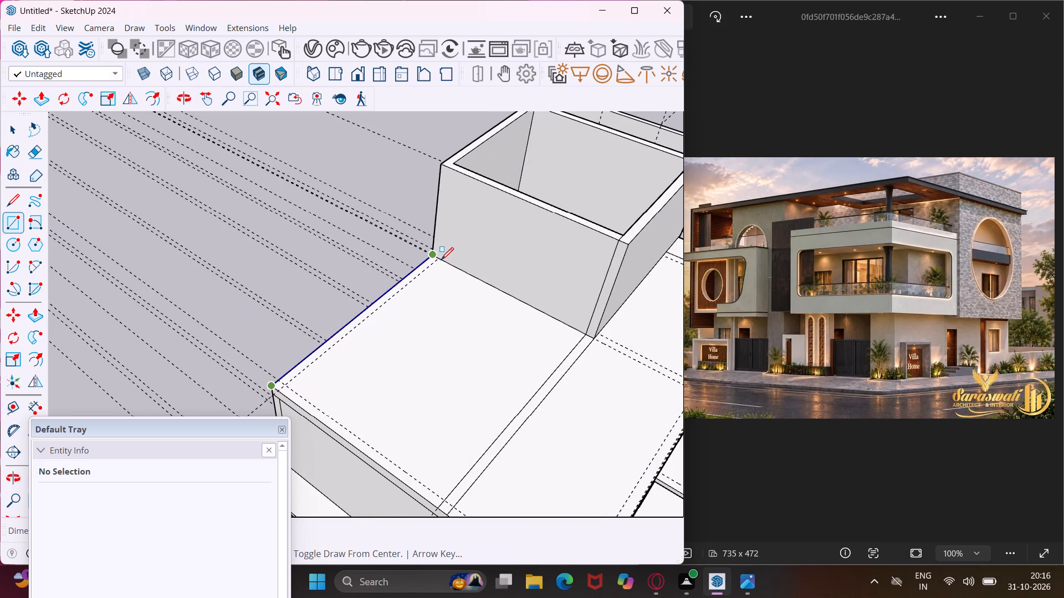
pyautogui.scroll(12, 441, 259)
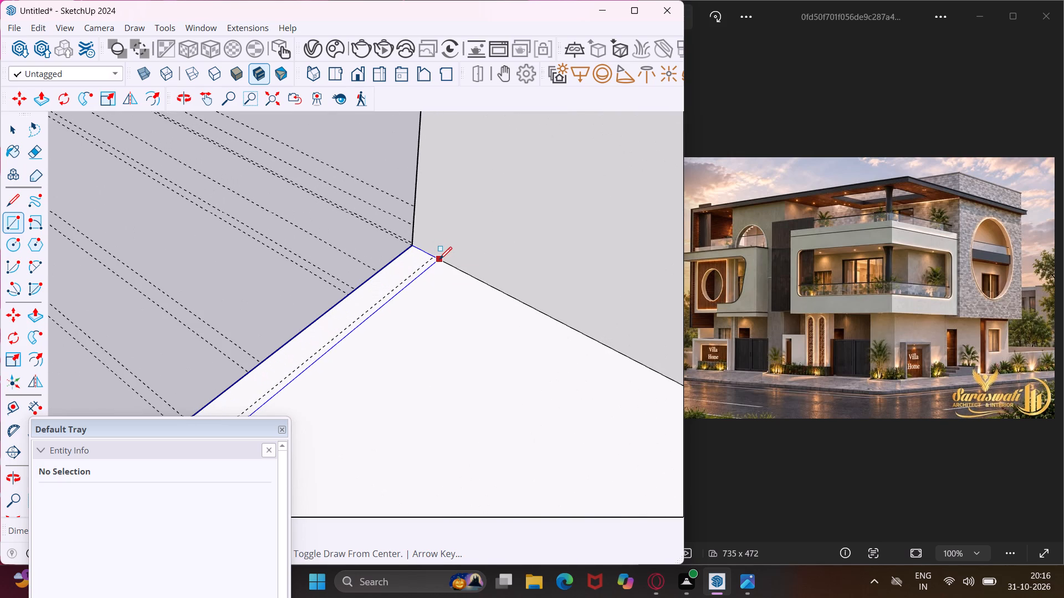
pyautogui.click(435, 258)
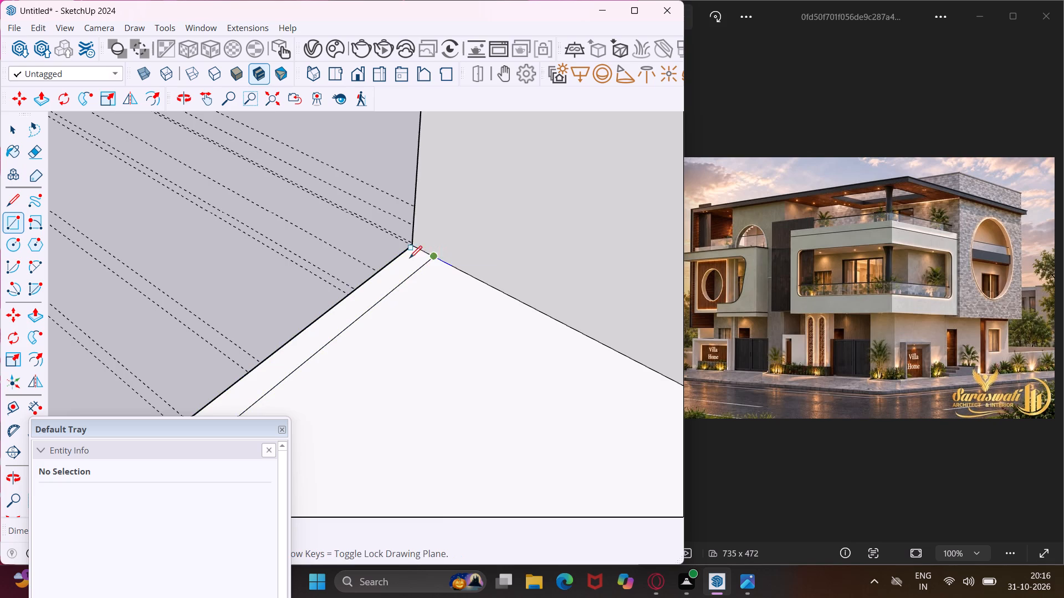
# Draw a narrow rectangle strip between the two cross guides, from the slab's side edge to the upper volume's base corner.
pyautogui.scroll(-15, 377, 235)
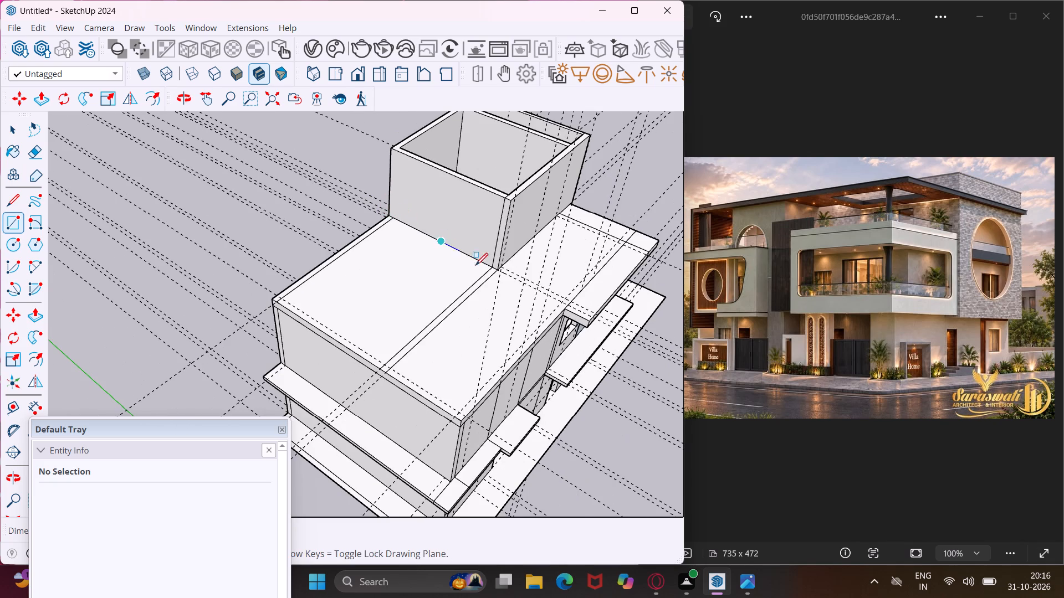
pyautogui.scroll(11, 563, 299)
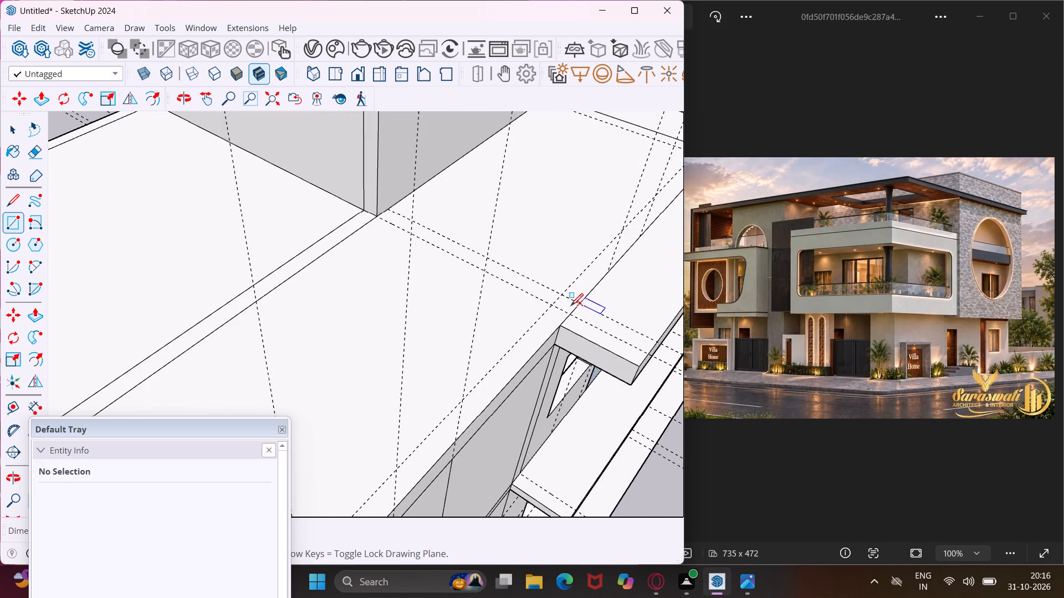
pyautogui.click(579, 304)
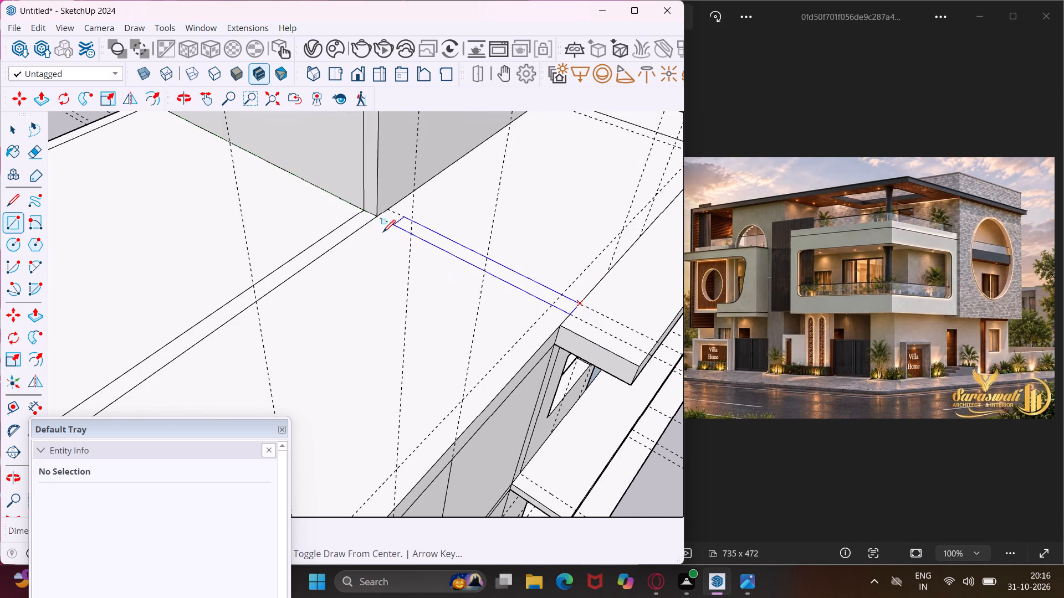
pyautogui.click(378, 217)
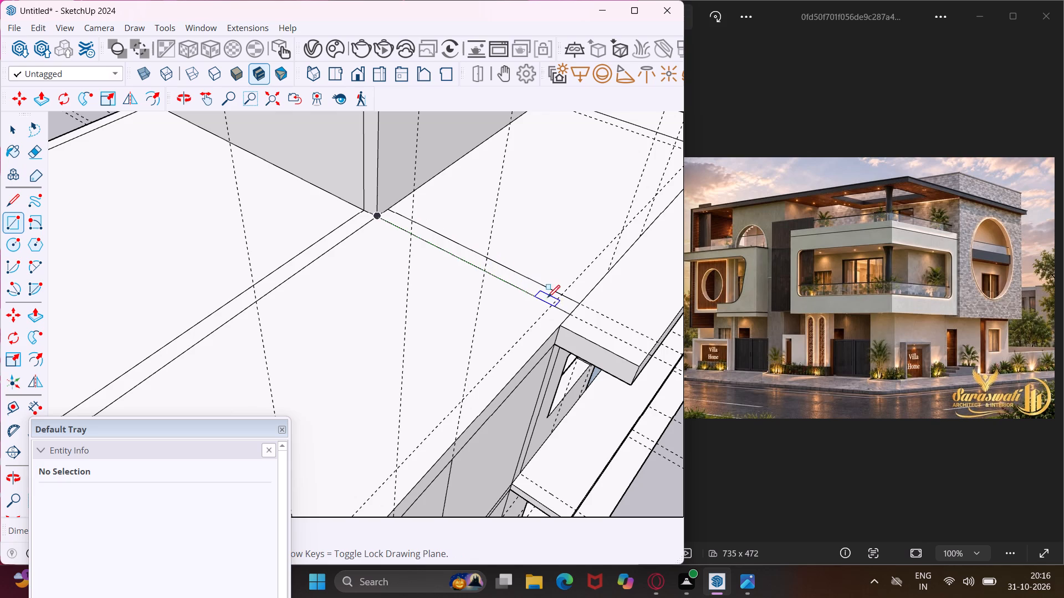
# Start a rectangle strip along the roof slab's long side edge from the outer end of the cross strip.
pyautogui.click(572, 312)
pyautogui.scroll(-6, 463, 303)
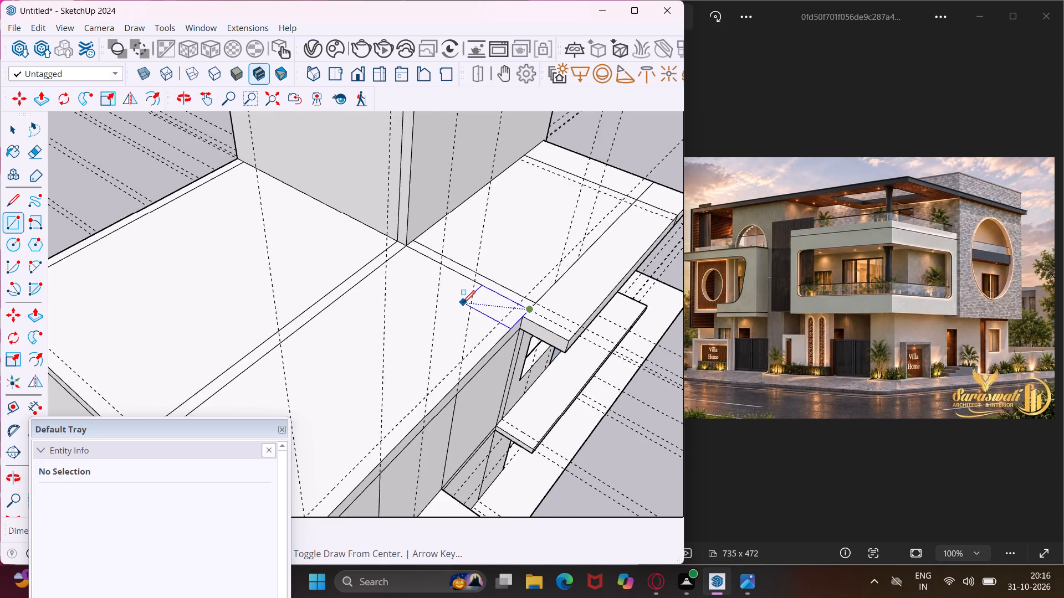
# Complete the rectangle strip along the roof slab's long side edge, ending at the guide intersection near the slab's end corner.
pyautogui.scroll(-6, 461, 300)
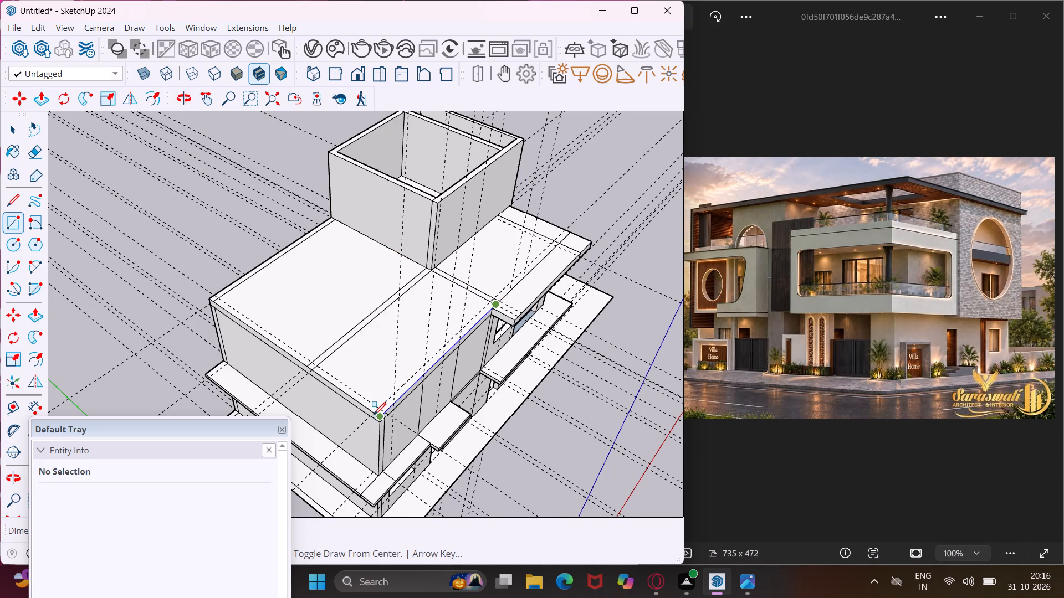
pyautogui.scroll(9, 374, 415)
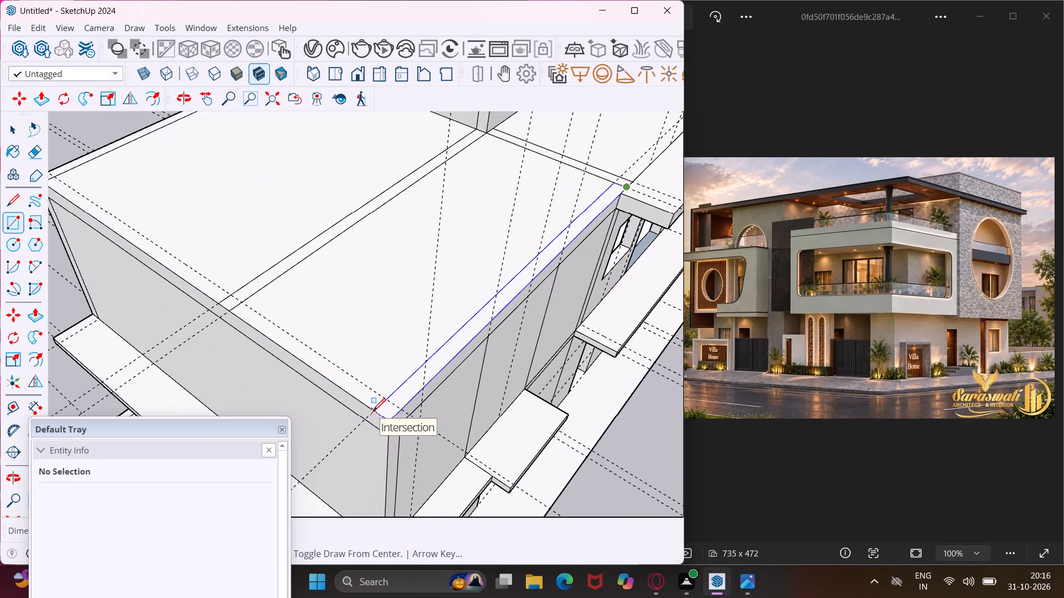
pyautogui.click(373, 411)
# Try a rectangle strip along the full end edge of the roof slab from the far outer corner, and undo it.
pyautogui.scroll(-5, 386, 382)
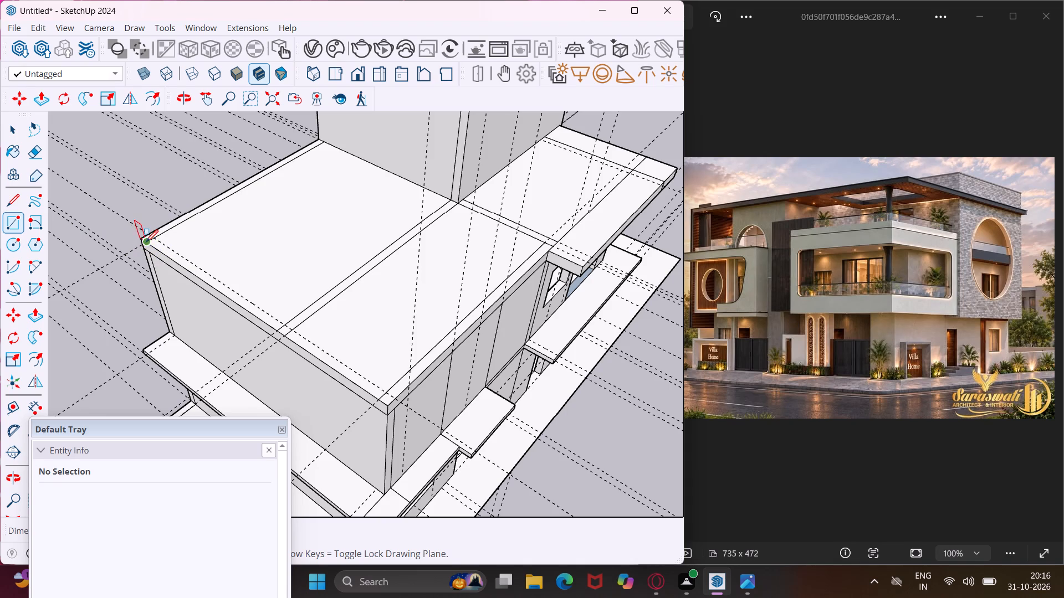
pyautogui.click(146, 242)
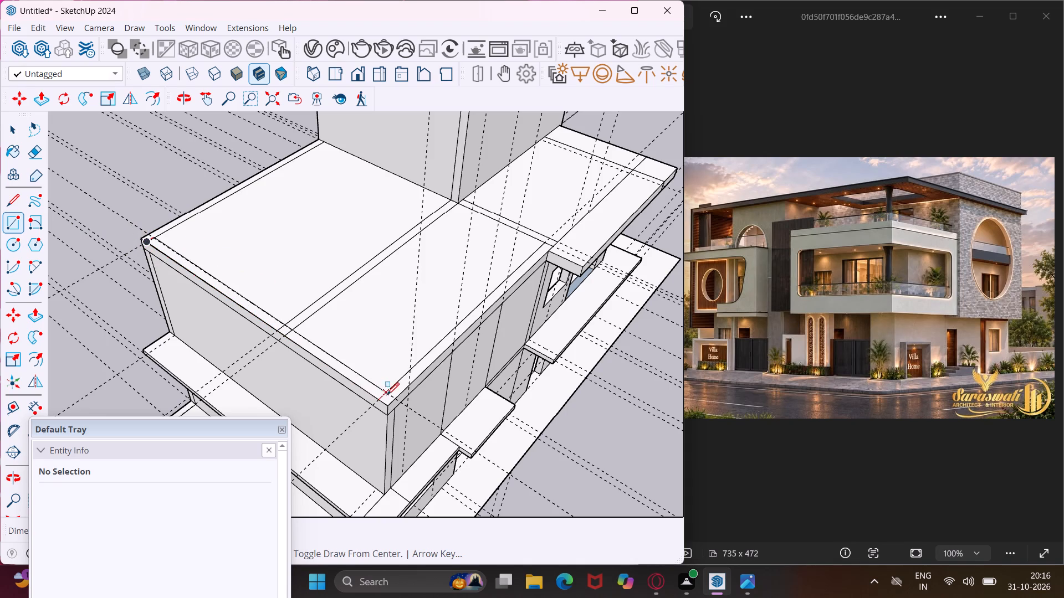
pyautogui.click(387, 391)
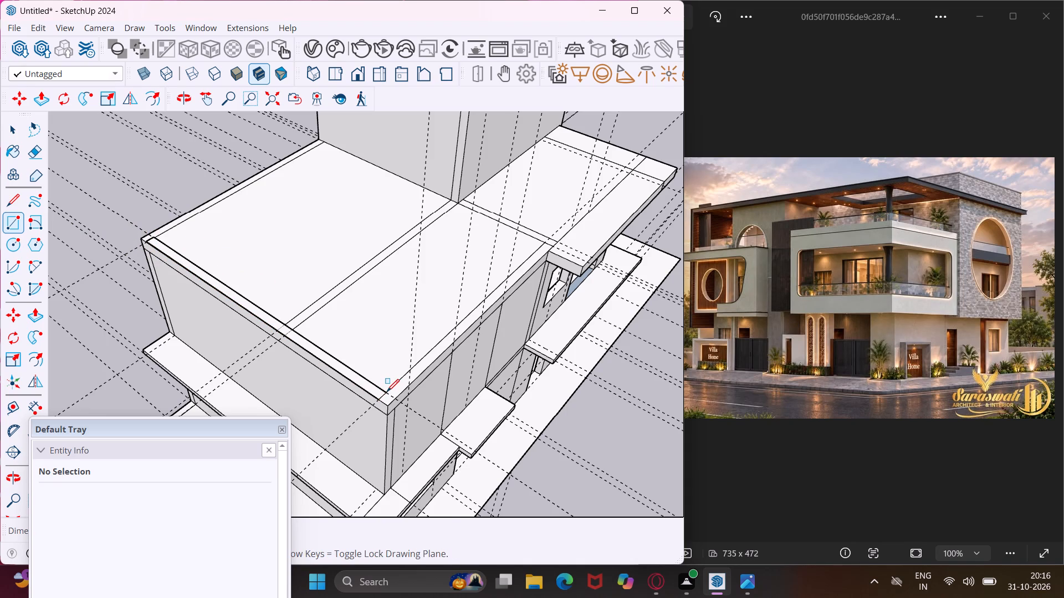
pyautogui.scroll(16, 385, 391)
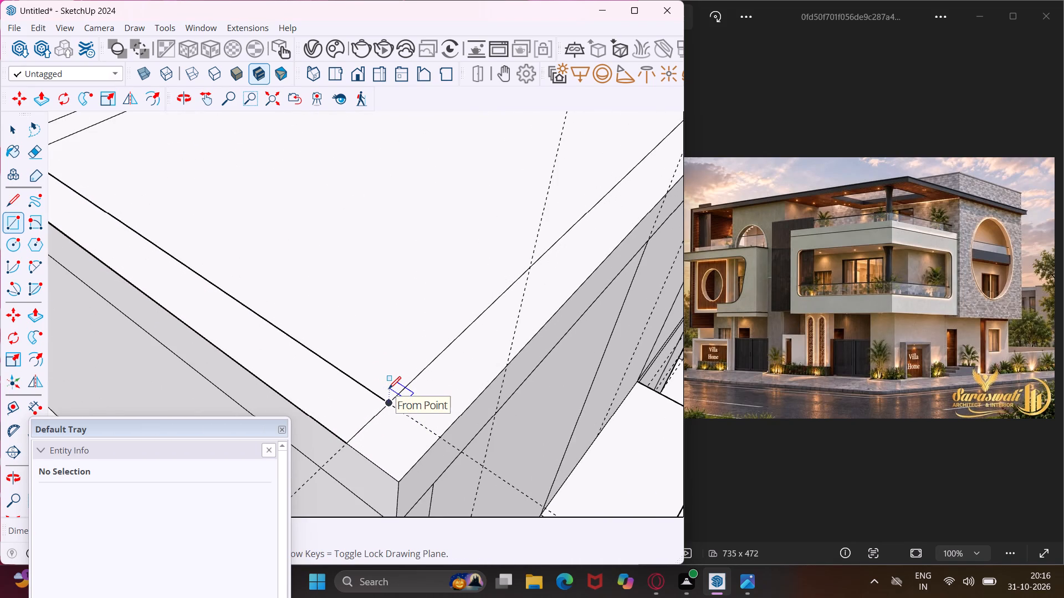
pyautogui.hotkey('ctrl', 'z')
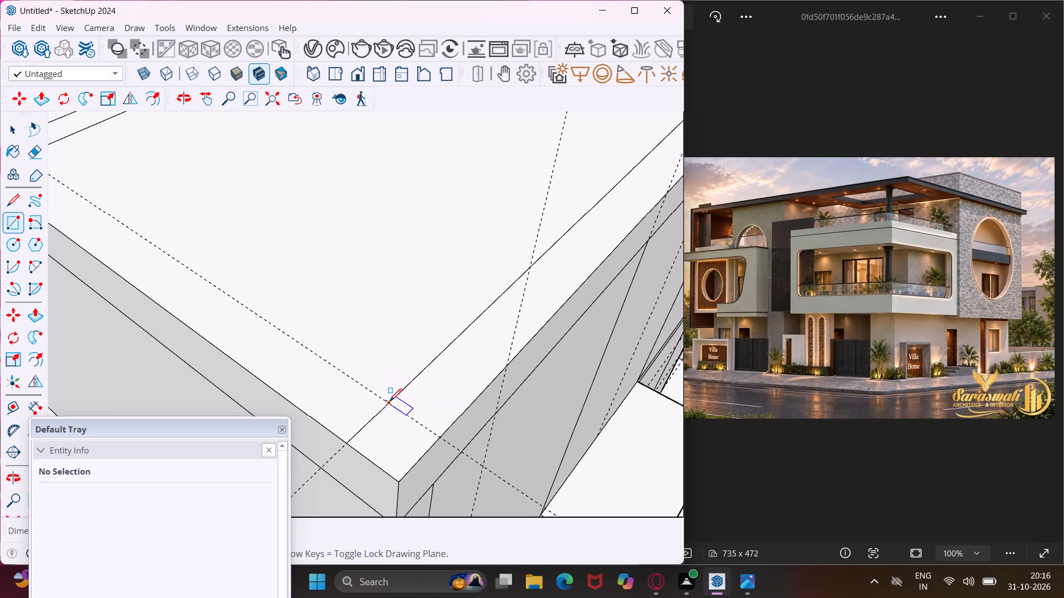
# Draw a narrow rectangle strip along the slab's end edge, from the long side strip to the middle strip.
pyautogui.click(390, 401)
pyautogui.scroll(-4, 351, 388)
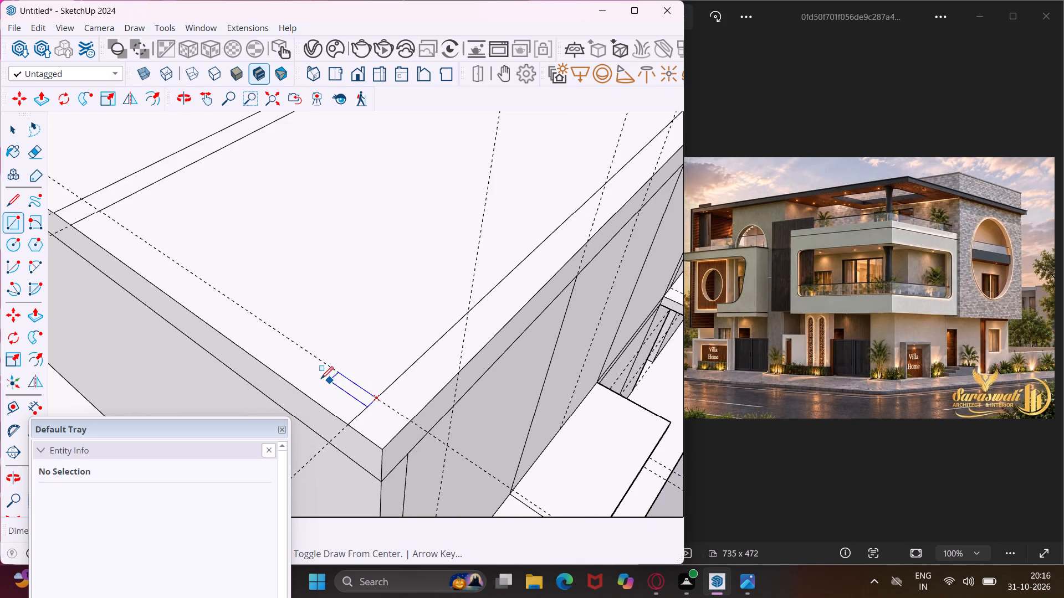
pyautogui.click(73, 225)
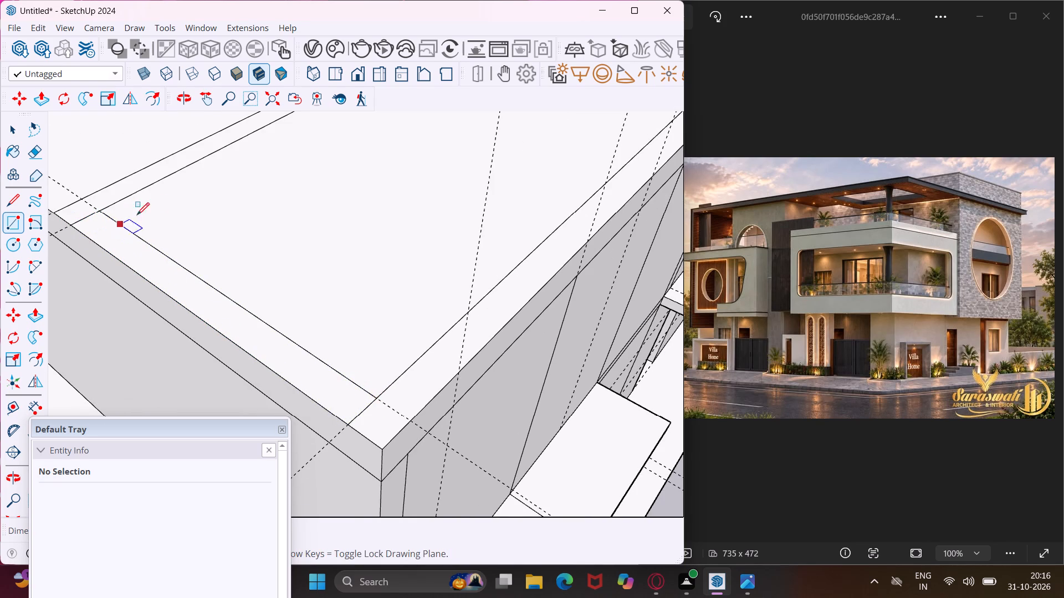
# Draw a narrow rectangle strip along the rest of the slab's end edge, from the middle strip to the far corner.
pyautogui.scroll(-12, 182, 207)
pyautogui.moveTo(184, 216); pyautogui.dragTo(493, 258, button='middle')
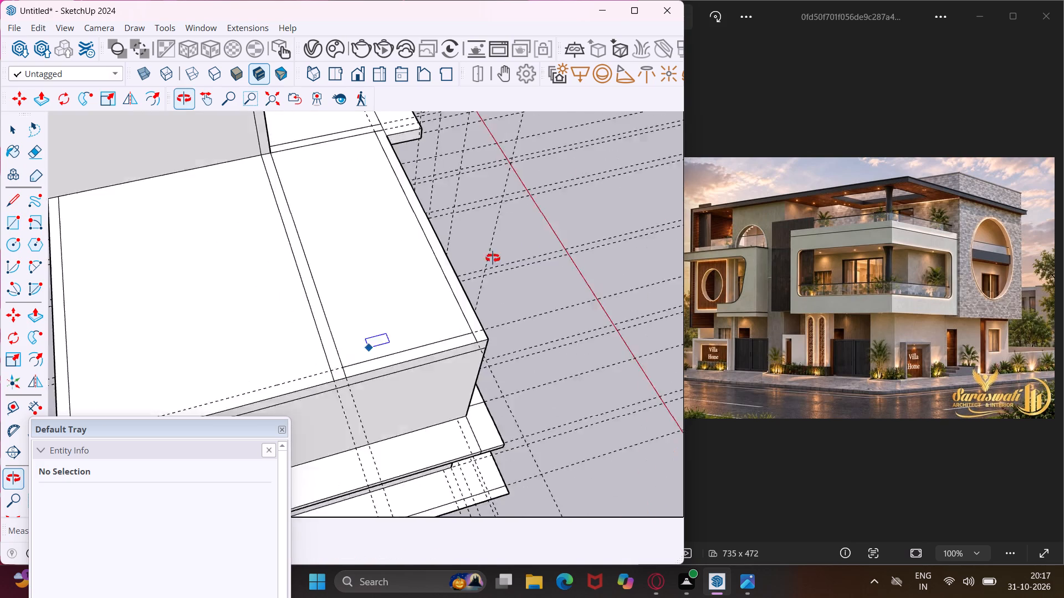
pyautogui.moveTo(493, 258); pyautogui.dragTo(635, 214, button='middle')
pyautogui.scroll(4, 515, 263)
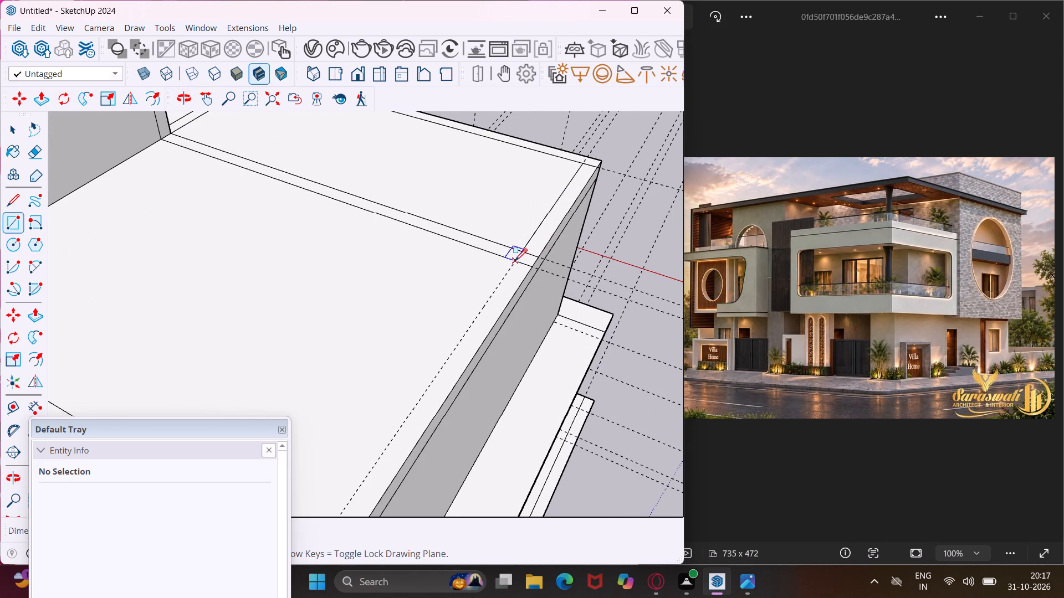
pyautogui.click(515, 261)
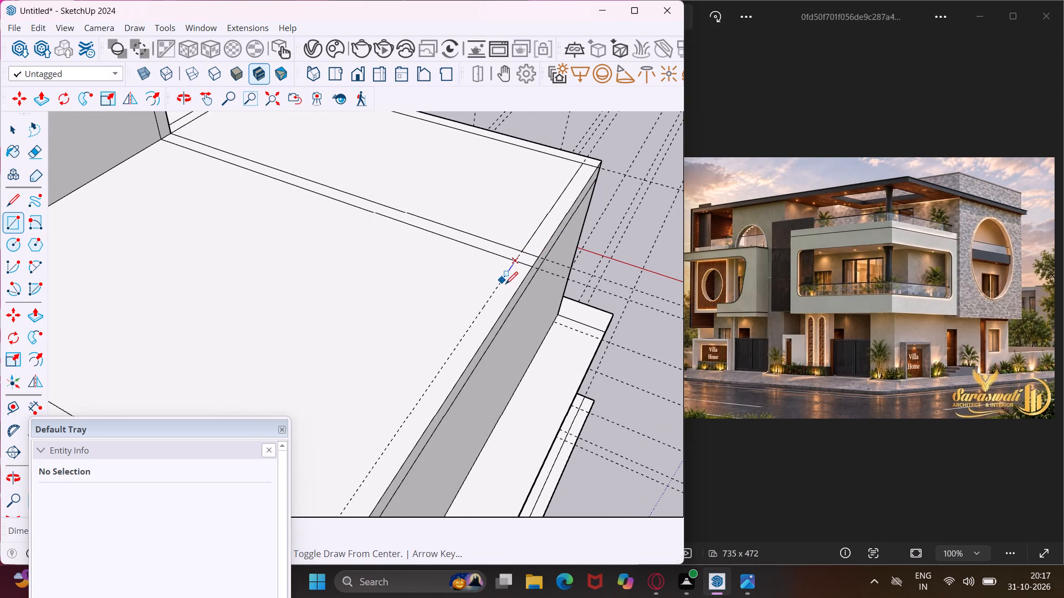
pyautogui.scroll(-6, 503, 284)
pyautogui.scroll(8, 422, 424)
pyautogui.click(421, 419)
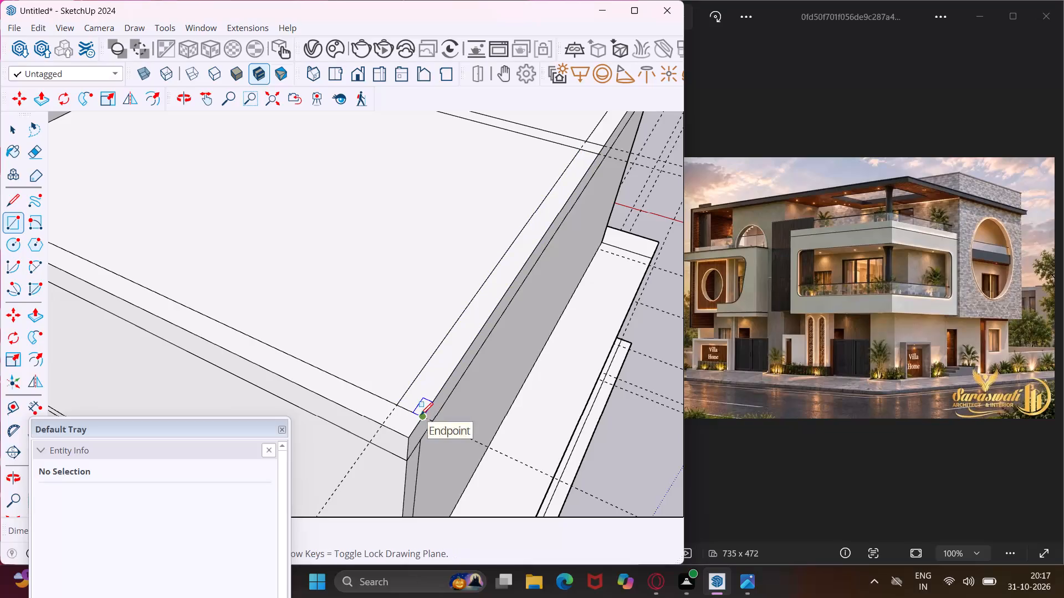
pyautogui.press('Escape')
pyautogui.press('space')
# Push/Pull the strip along the slab's far side edge up to the top edge of the upper volume.
pyautogui.click(410, 415)
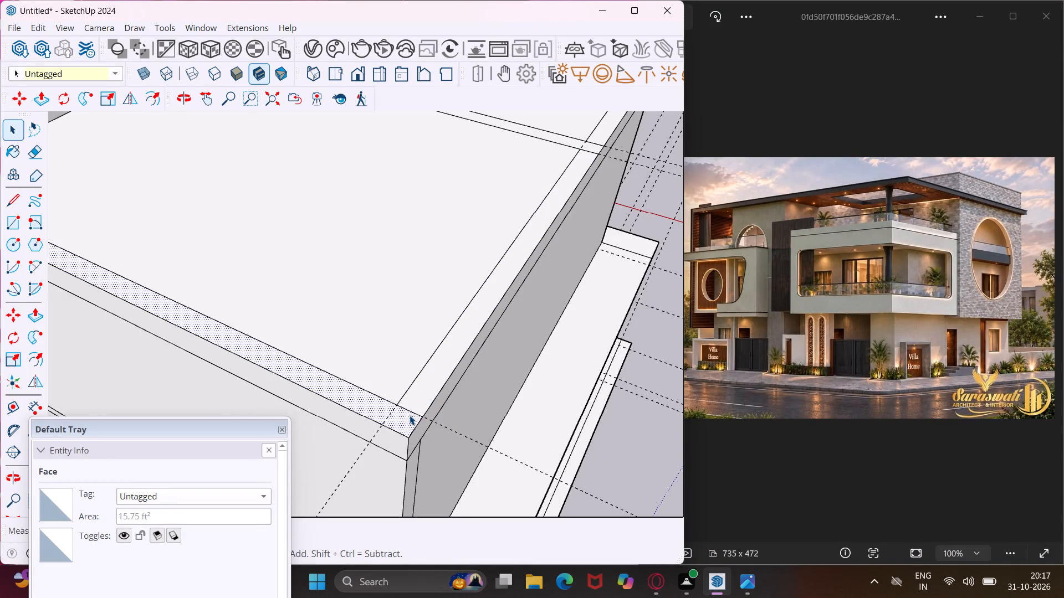
pyautogui.press('p')
pyautogui.click(410, 415)
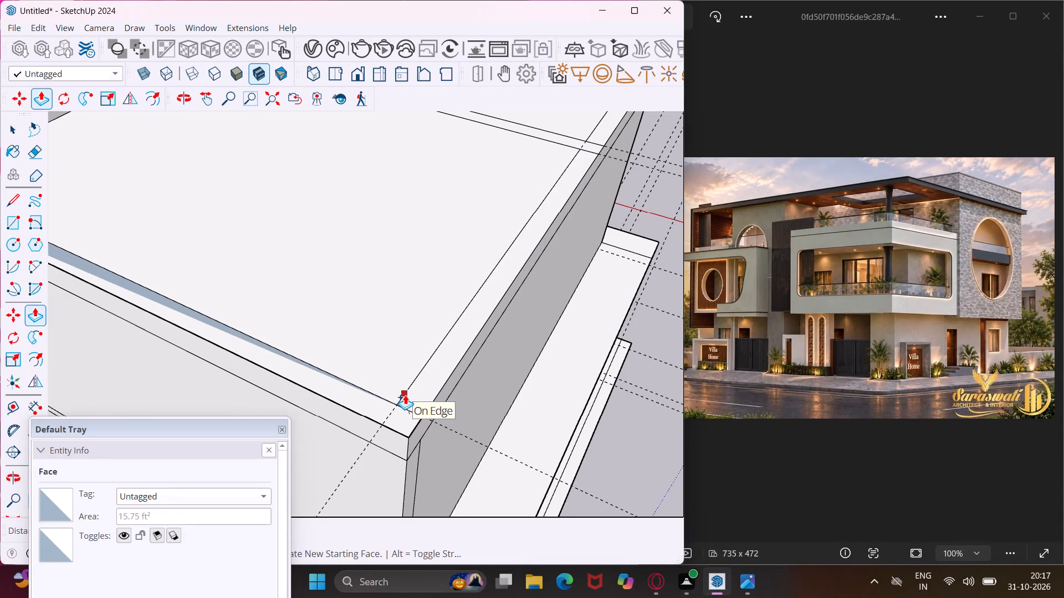
pyautogui.moveTo(405, 395); pyautogui.dragTo(298, 458, button='middle')
pyautogui.scroll(-6, 298, 458)
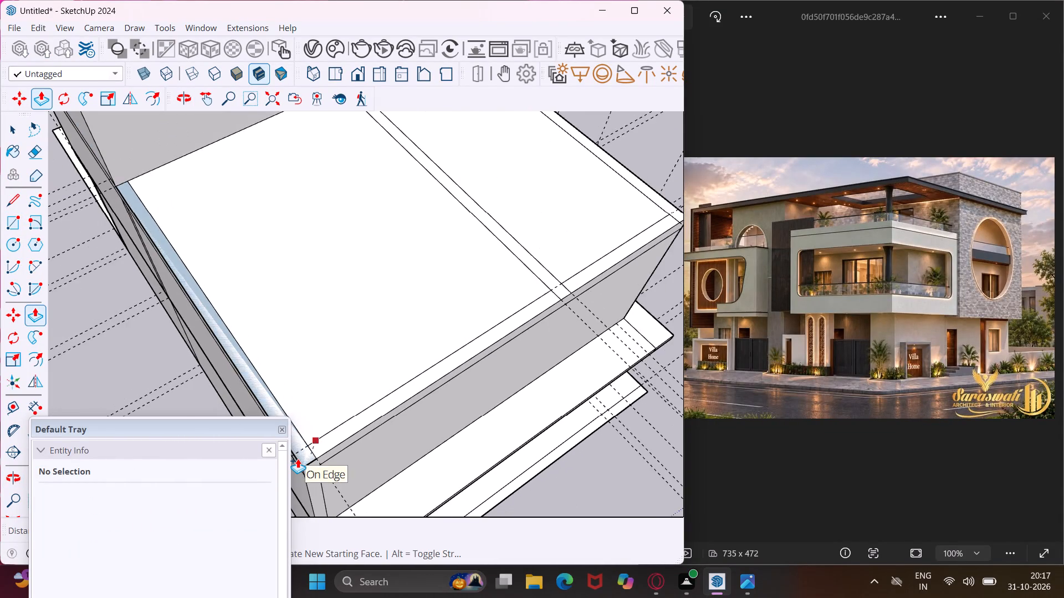
pyautogui.scroll(-5, 298, 458)
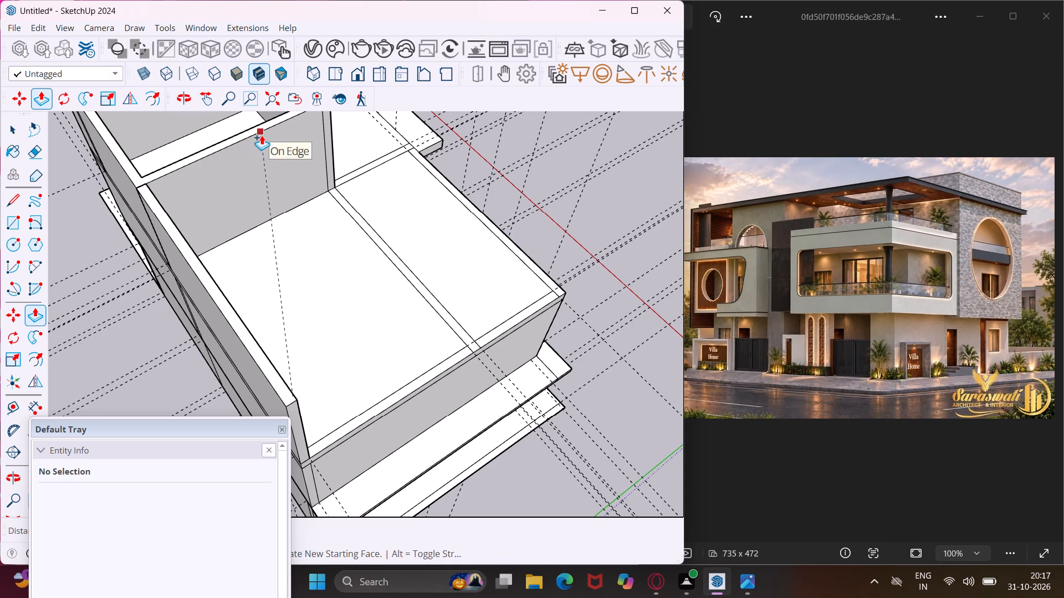
pyautogui.click(262, 134)
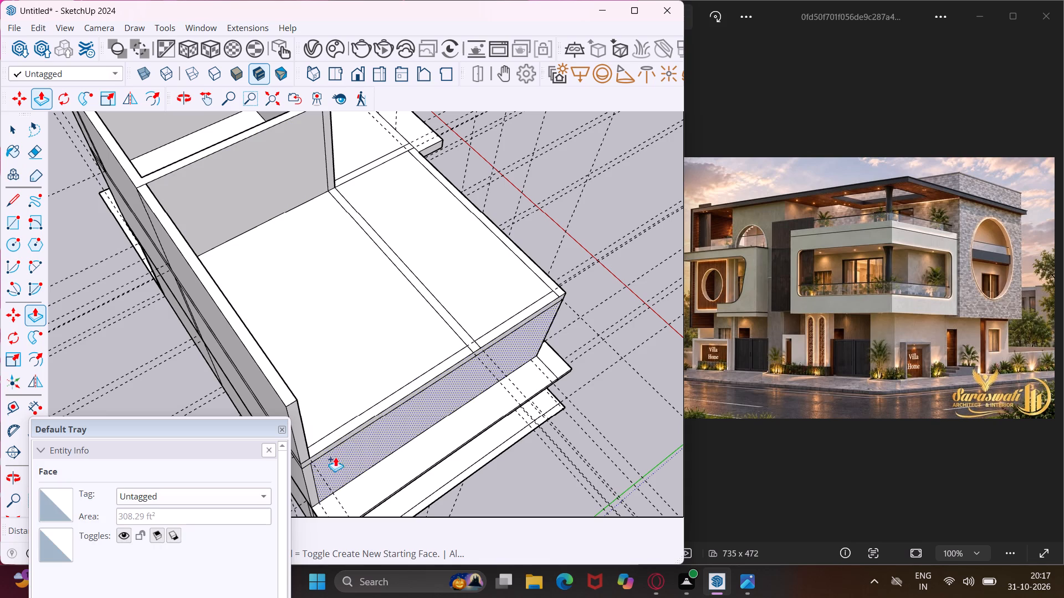
# Push/Pull both strips along the slab's end edge up to the top level of the far side wall.
pyautogui.scroll(3, 322, 443)
pyautogui.click(322, 443)
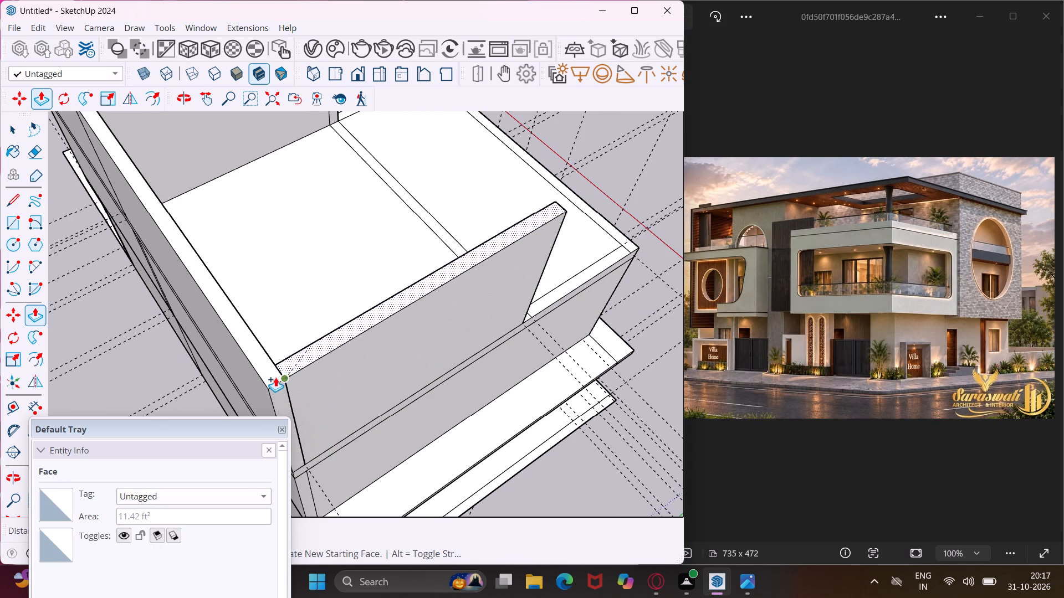
pyautogui.click(275, 376)
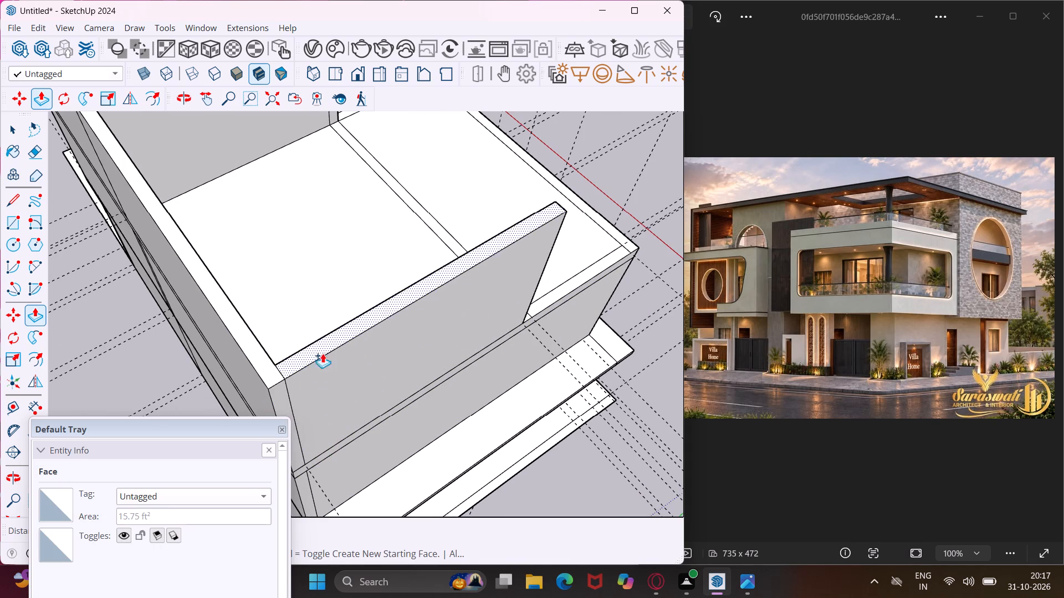
pyautogui.scroll(4, 605, 257)
pyautogui.click(605, 257)
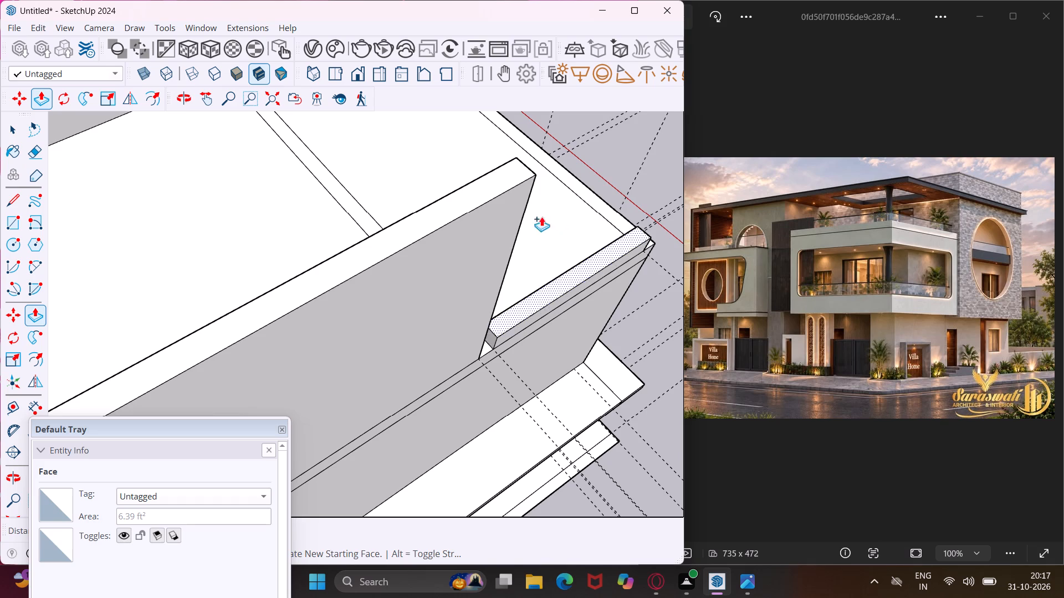
pyautogui.click(505, 191)
# Push/Pull the middle strip between the two end walls up to the top of the end wall.
pyautogui.moveTo(533, 280); pyautogui.dragTo(442, 313, button='middle')
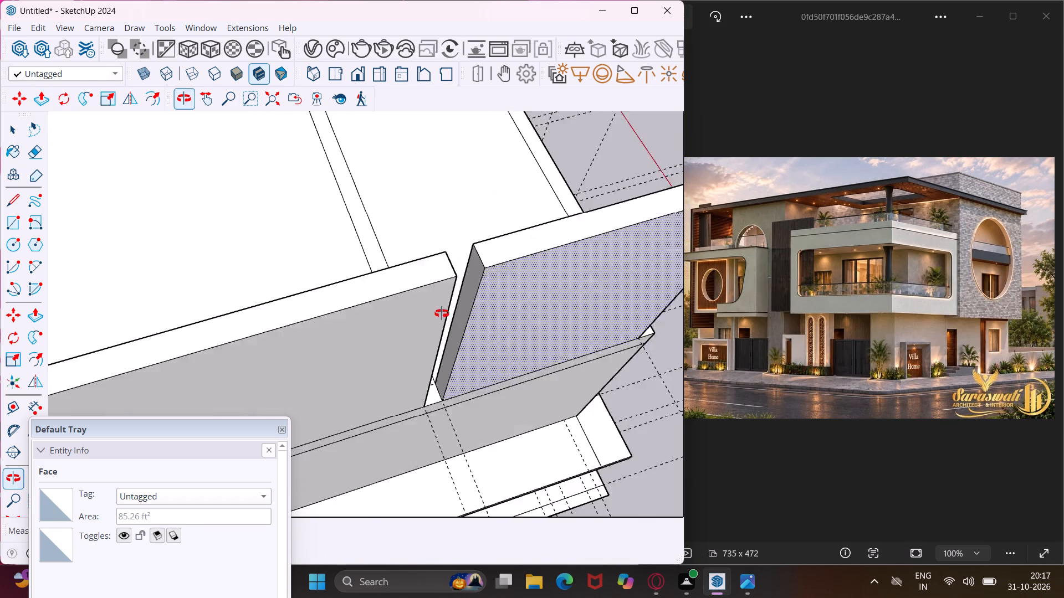
pyautogui.moveTo(442, 313); pyautogui.dragTo(429, 320, button='middle')
pyautogui.scroll(5, 427, 385)
pyautogui.click(401, 413)
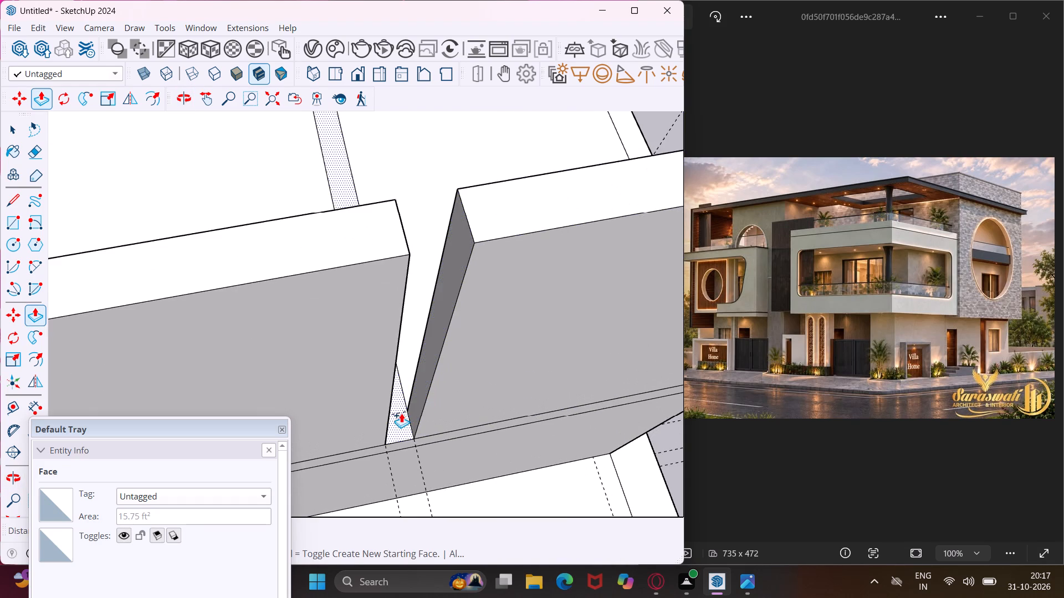
pyautogui.click(340, 256)
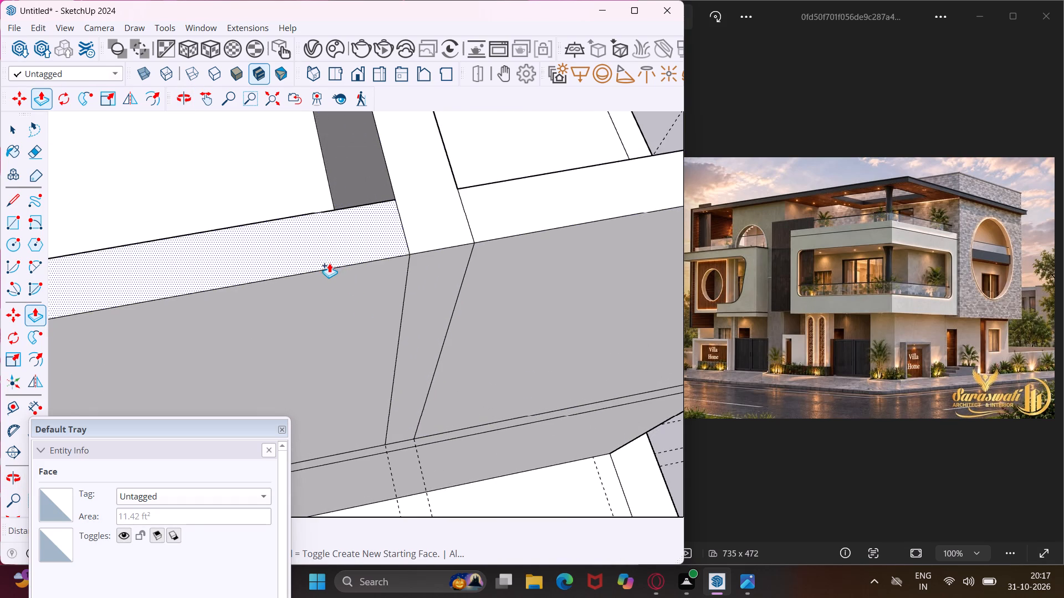
# Push/Pull the strip along the slab's long side edge up to the top of the end wall.
pyautogui.moveTo(320, 265); pyautogui.dragTo(193, 292, button='middle')
pyautogui.scroll(-12, 202, 286)
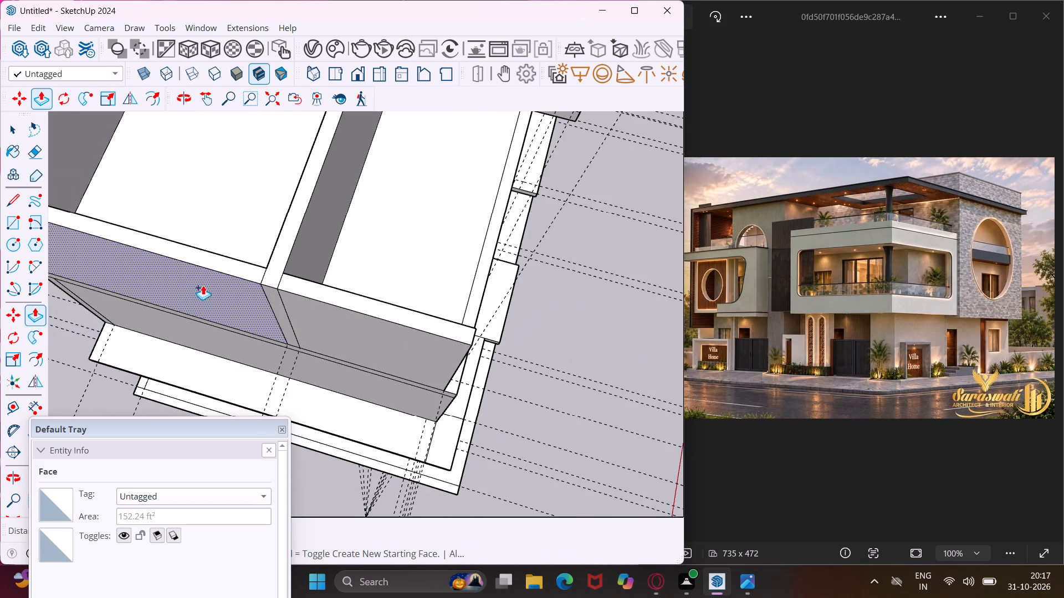
pyautogui.scroll(-3, 203, 285)
pyautogui.scroll(4, 394, 304)
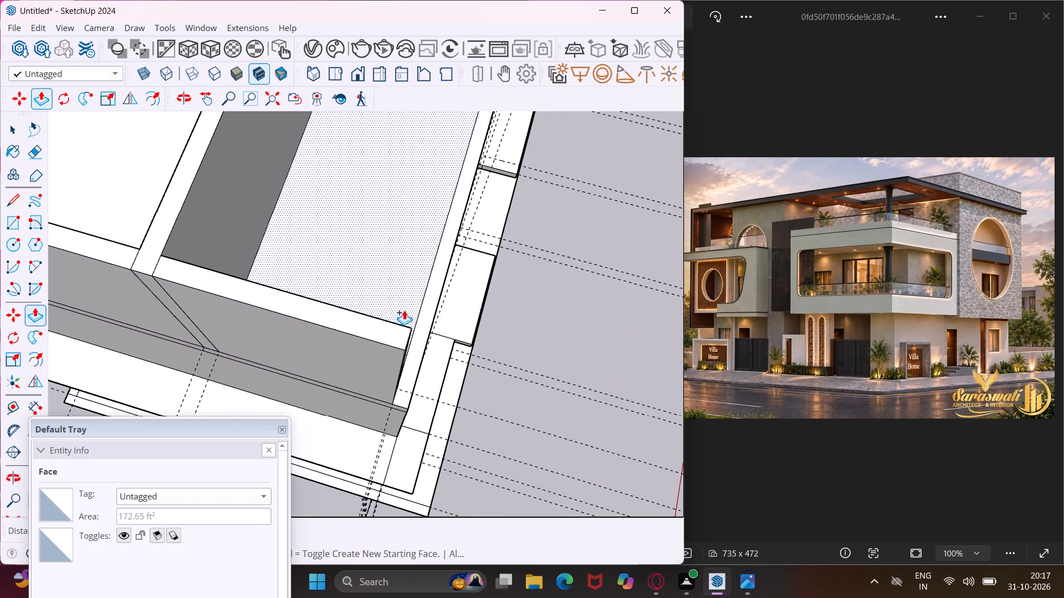
pyautogui.scroll(4, 412, 316)
pyautogui.click(424, 334)
pyautogui.click(383, 342)
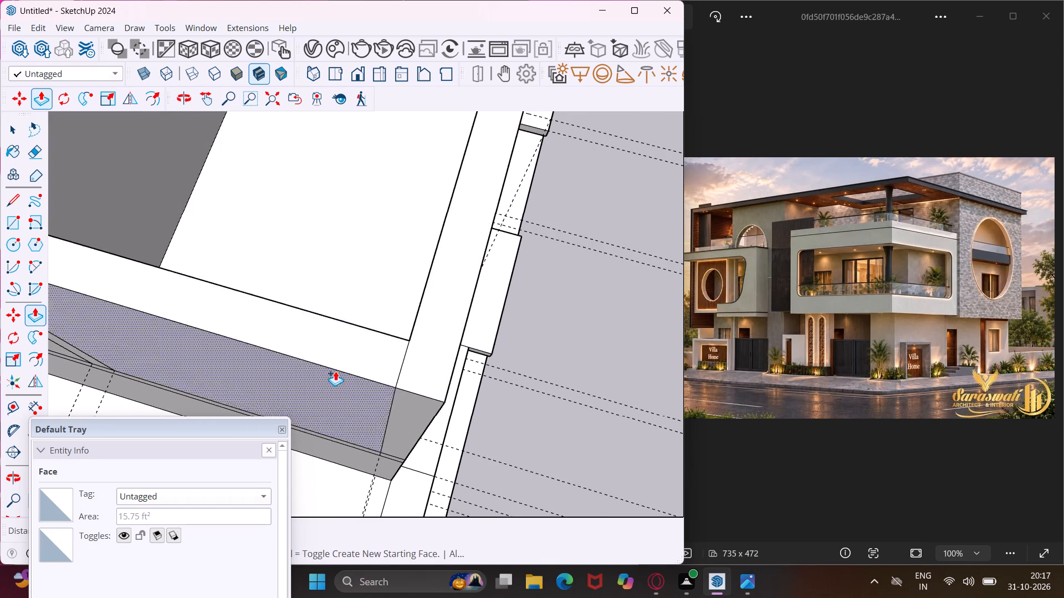
# Push/Pull the short cross strip between the upper volume and the long side wall up to the wall's top.
pyautogui.scroll(-11, 335, 371)
pyautogui.moveTo(381, 348); pyautogui.dragTo(176, 306, button='middle')
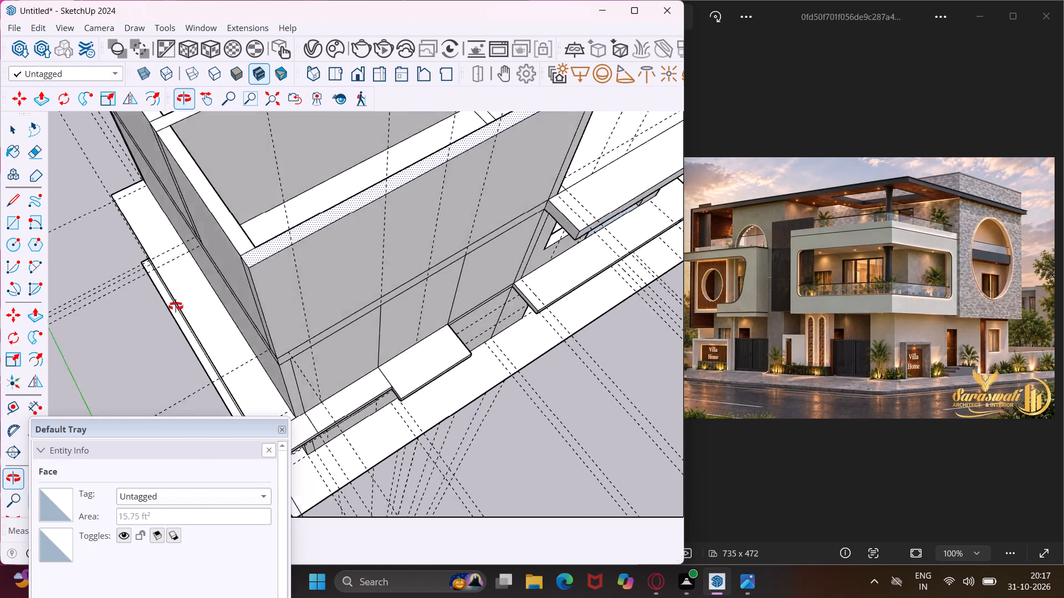
pyautogui.moveTo(176, 306); pyautogui.dragTo(146, 308, button='middle')
pyautogui.scroll(-4, 360, 250)
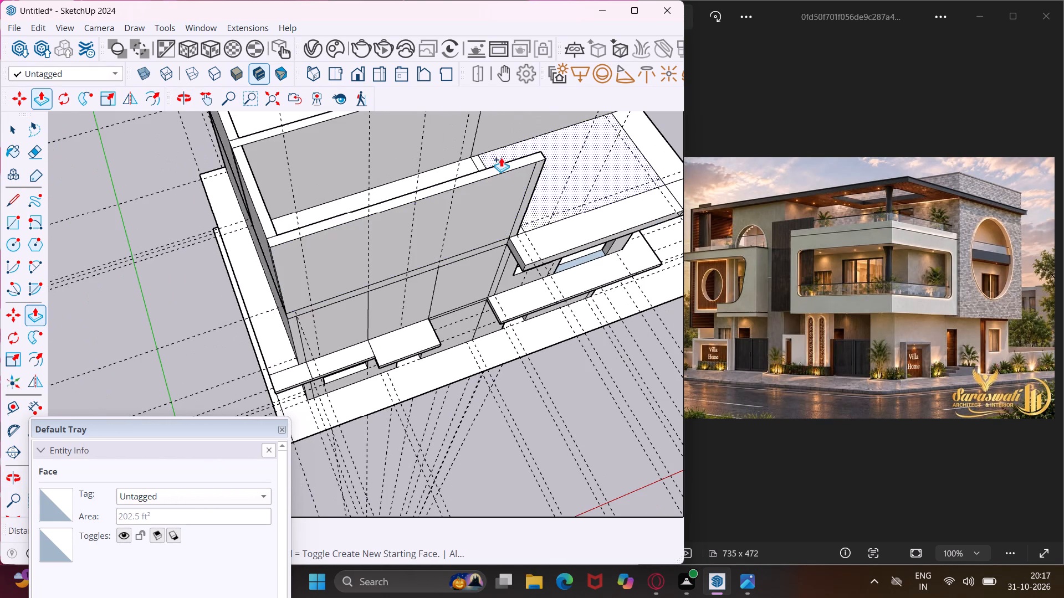
pyautogui.scroll(8, 489, 146)
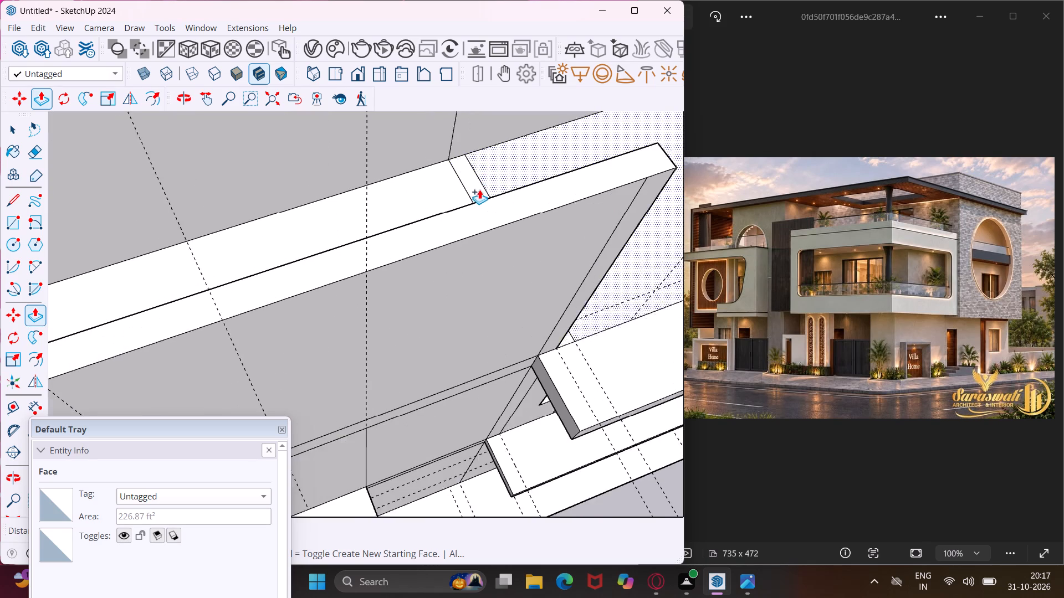
pyautogui.scroll(1, 479, 189)
pyautogui.click(479, 193)
pyautogui.click(462, 221)
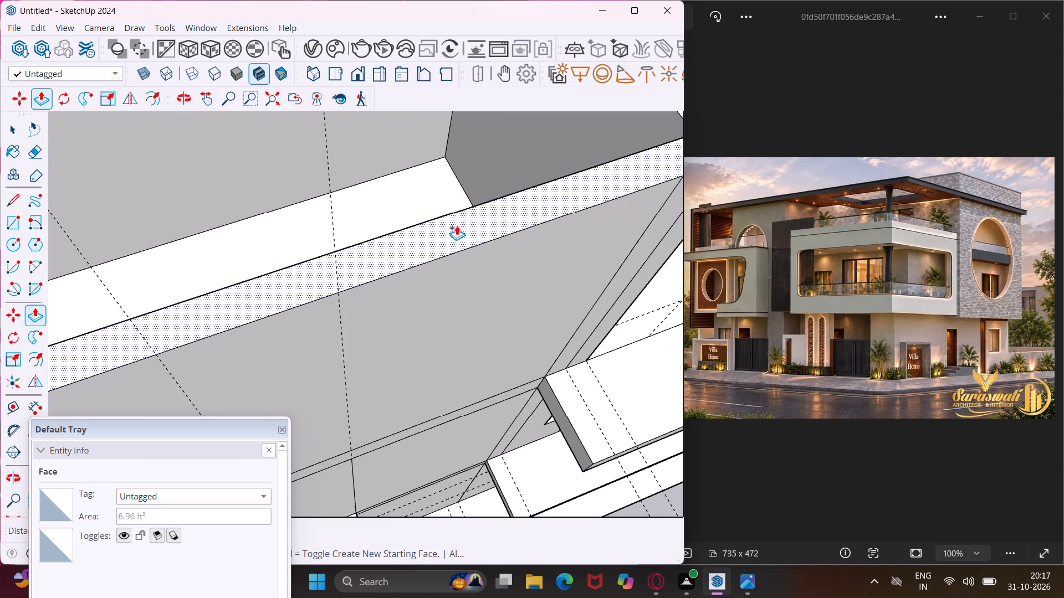
pyautogui.press('Escape')
pyautogui.press('space')
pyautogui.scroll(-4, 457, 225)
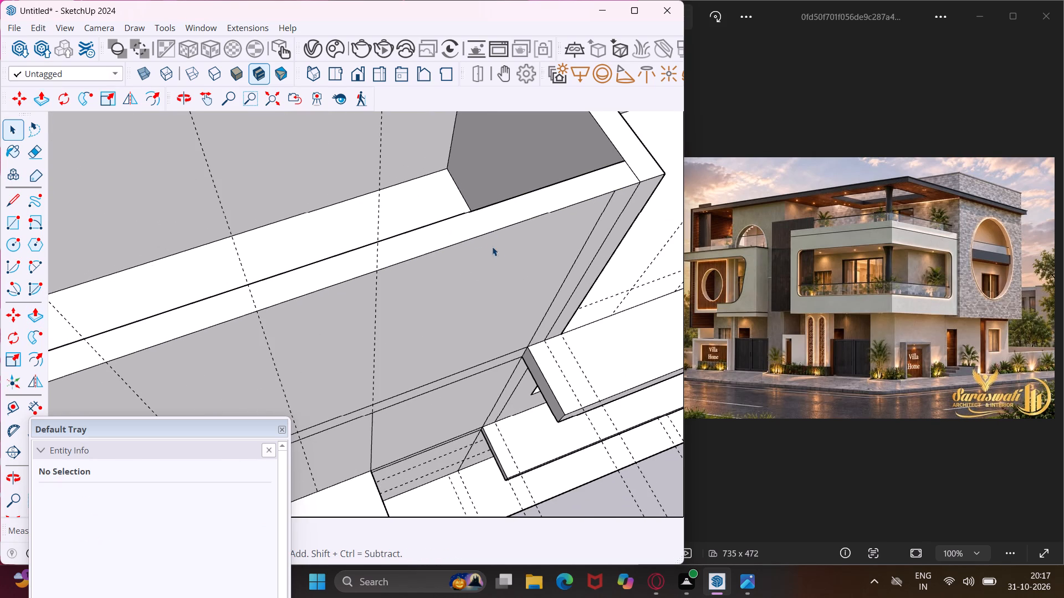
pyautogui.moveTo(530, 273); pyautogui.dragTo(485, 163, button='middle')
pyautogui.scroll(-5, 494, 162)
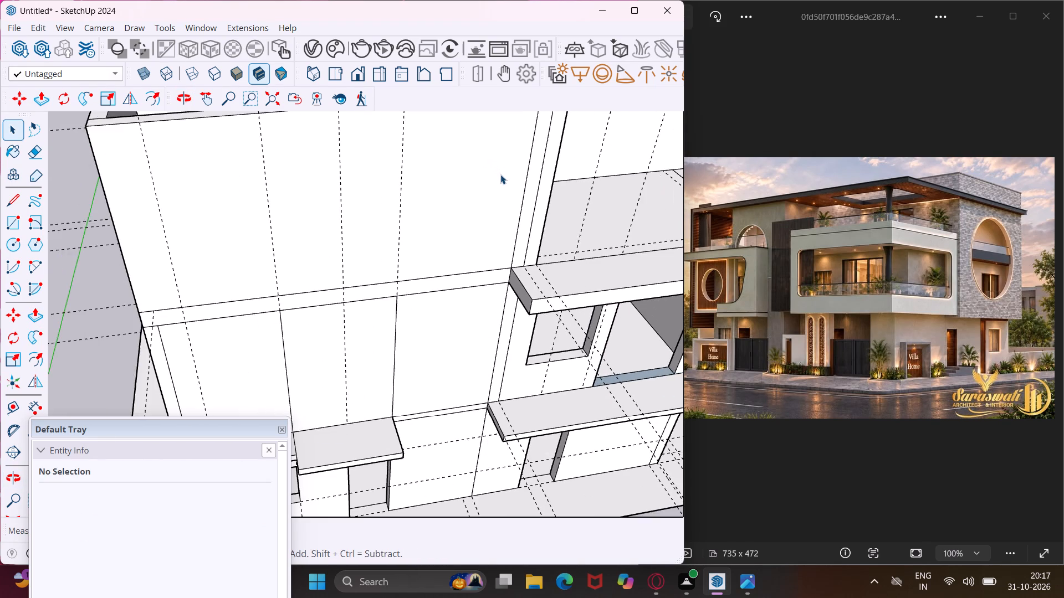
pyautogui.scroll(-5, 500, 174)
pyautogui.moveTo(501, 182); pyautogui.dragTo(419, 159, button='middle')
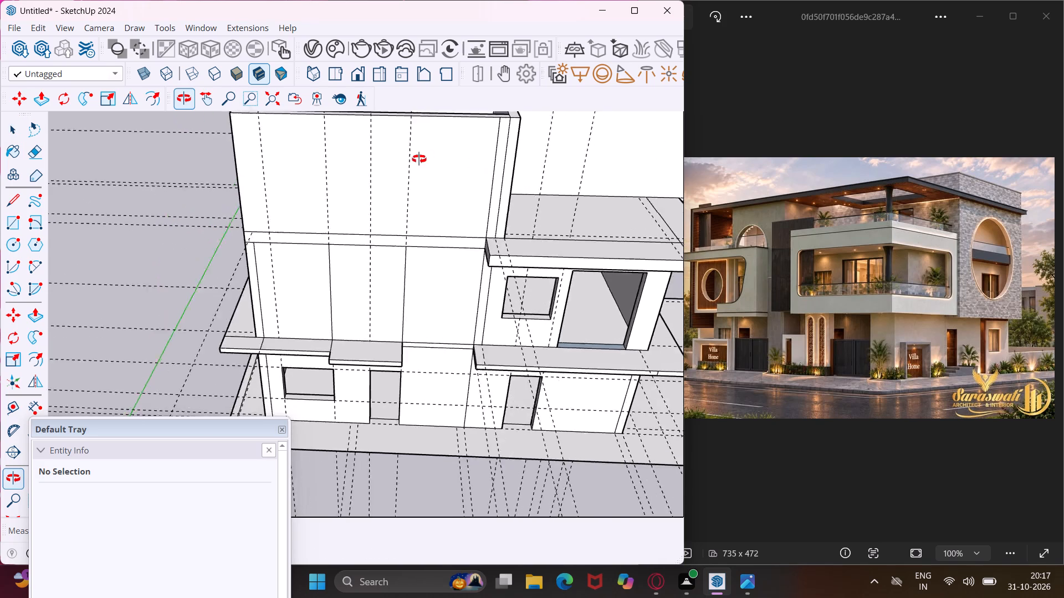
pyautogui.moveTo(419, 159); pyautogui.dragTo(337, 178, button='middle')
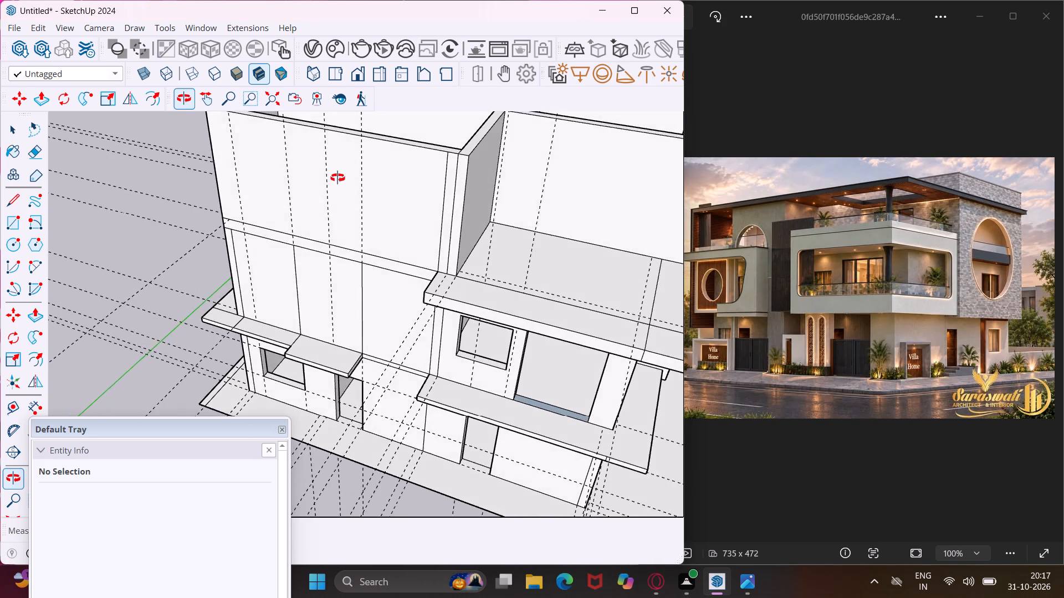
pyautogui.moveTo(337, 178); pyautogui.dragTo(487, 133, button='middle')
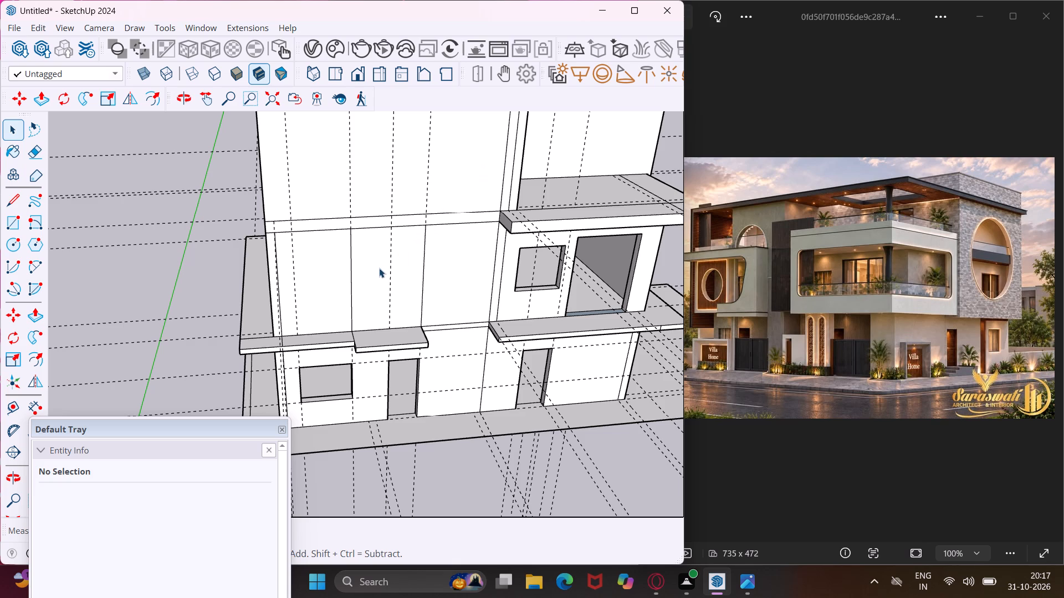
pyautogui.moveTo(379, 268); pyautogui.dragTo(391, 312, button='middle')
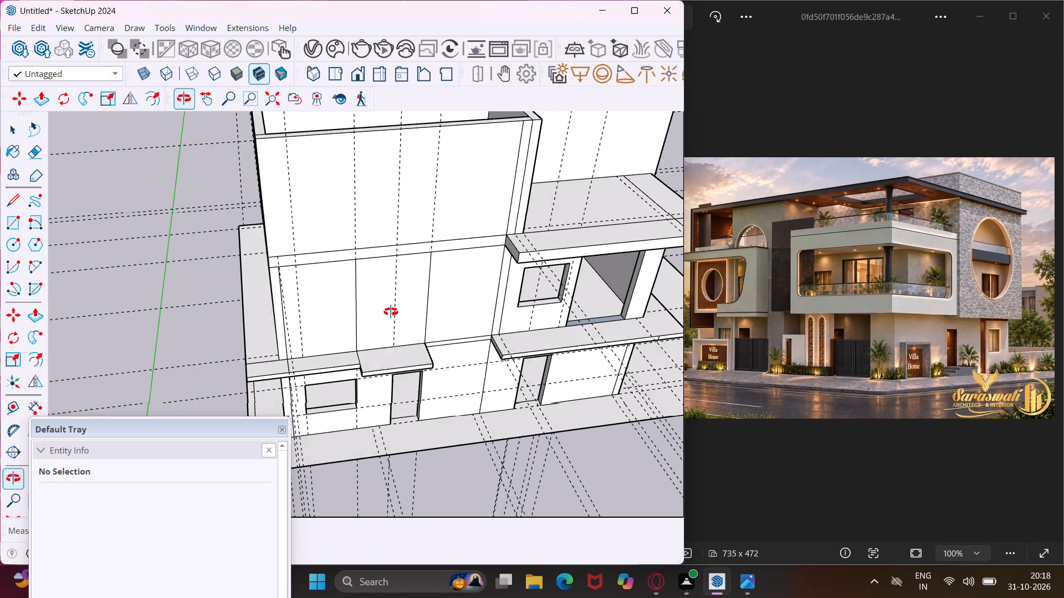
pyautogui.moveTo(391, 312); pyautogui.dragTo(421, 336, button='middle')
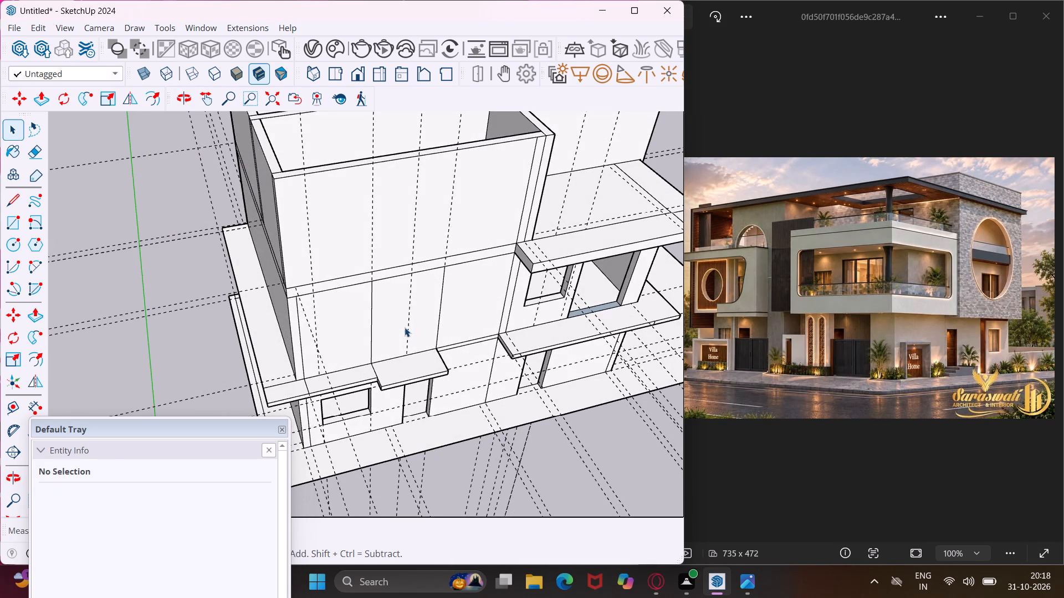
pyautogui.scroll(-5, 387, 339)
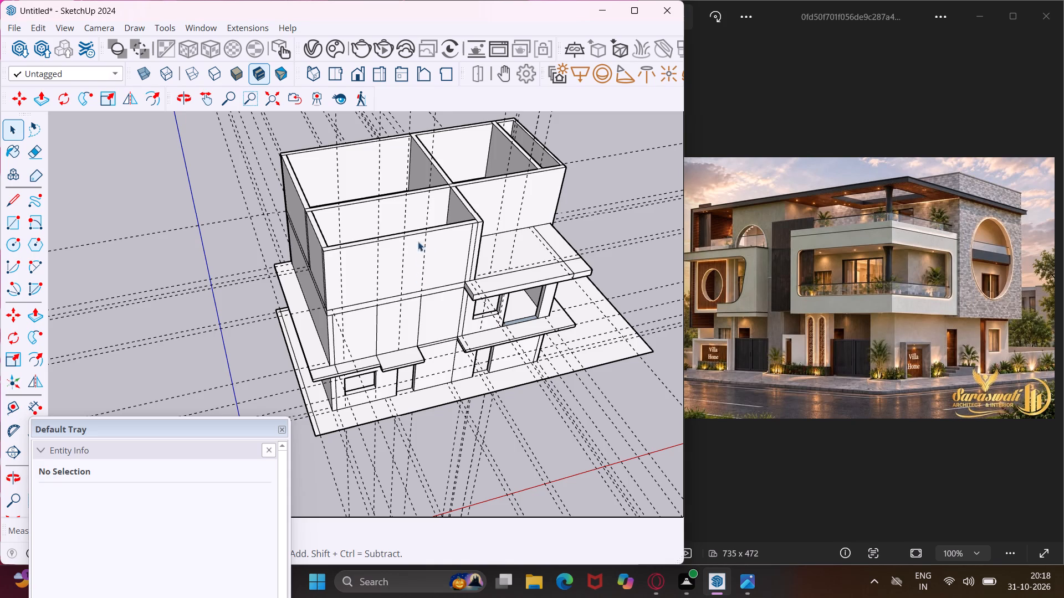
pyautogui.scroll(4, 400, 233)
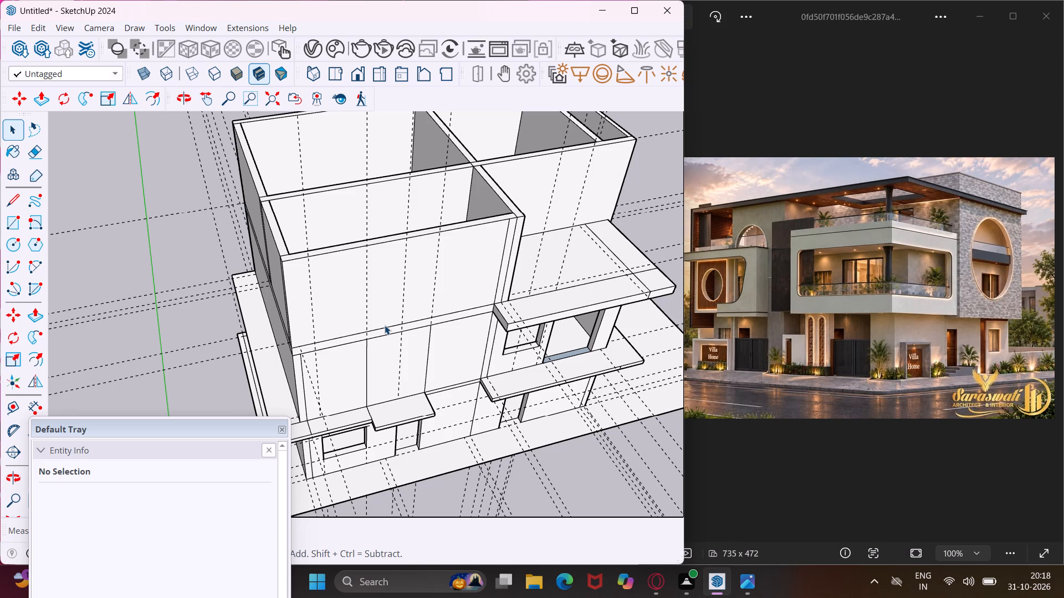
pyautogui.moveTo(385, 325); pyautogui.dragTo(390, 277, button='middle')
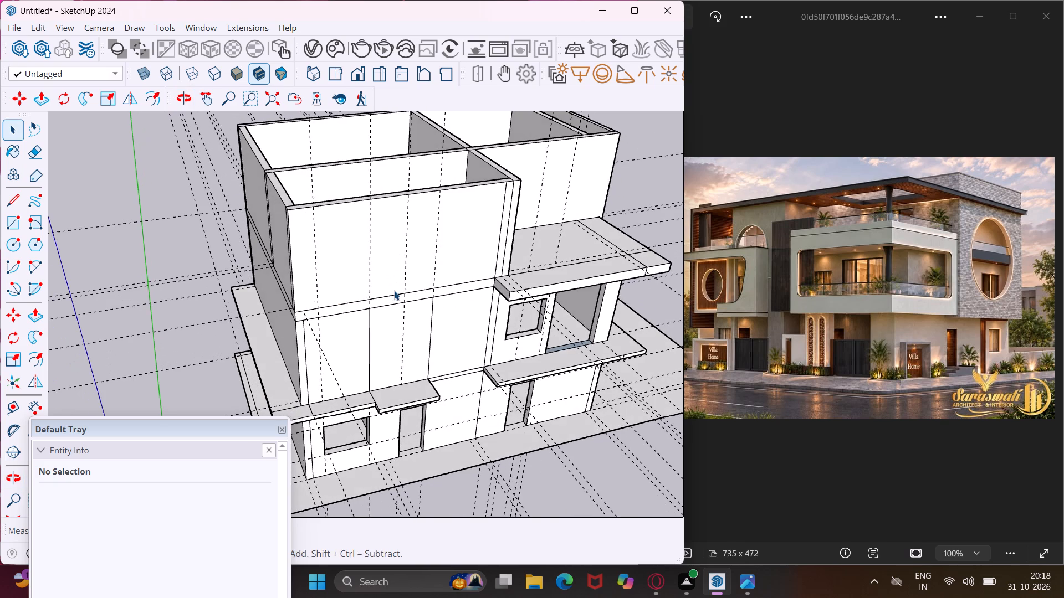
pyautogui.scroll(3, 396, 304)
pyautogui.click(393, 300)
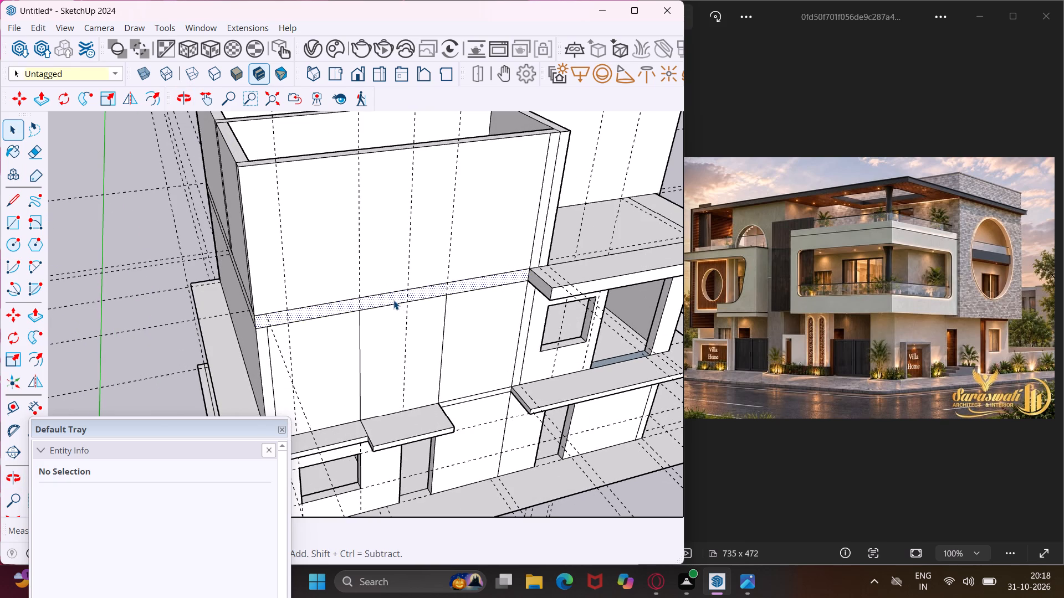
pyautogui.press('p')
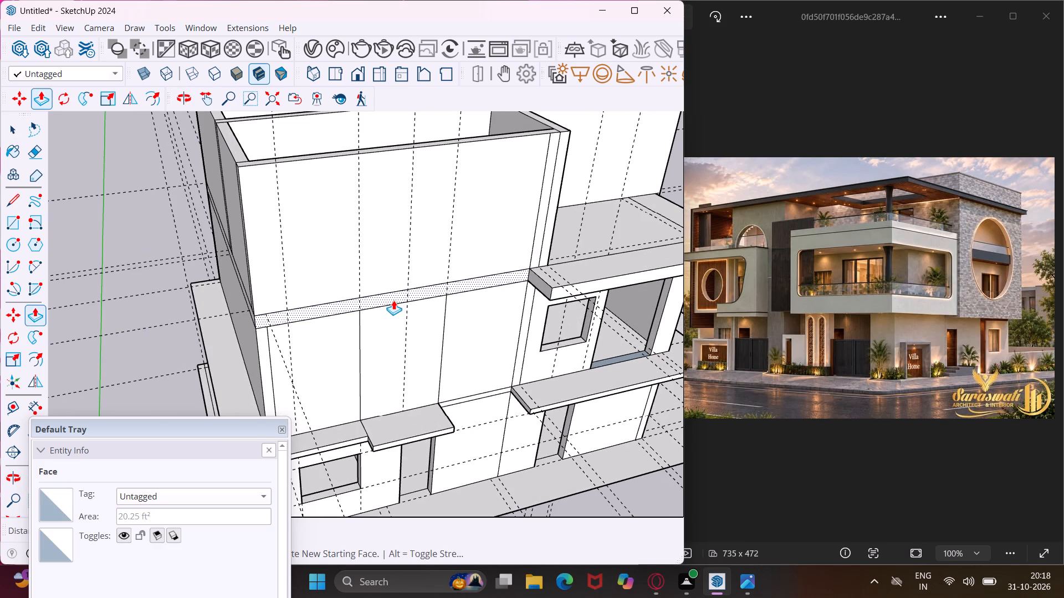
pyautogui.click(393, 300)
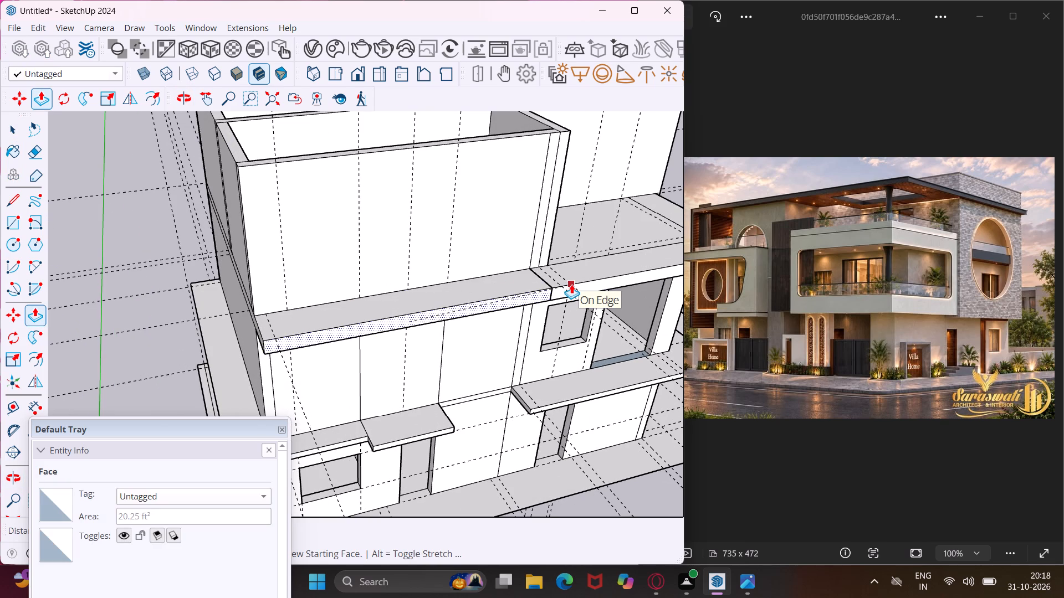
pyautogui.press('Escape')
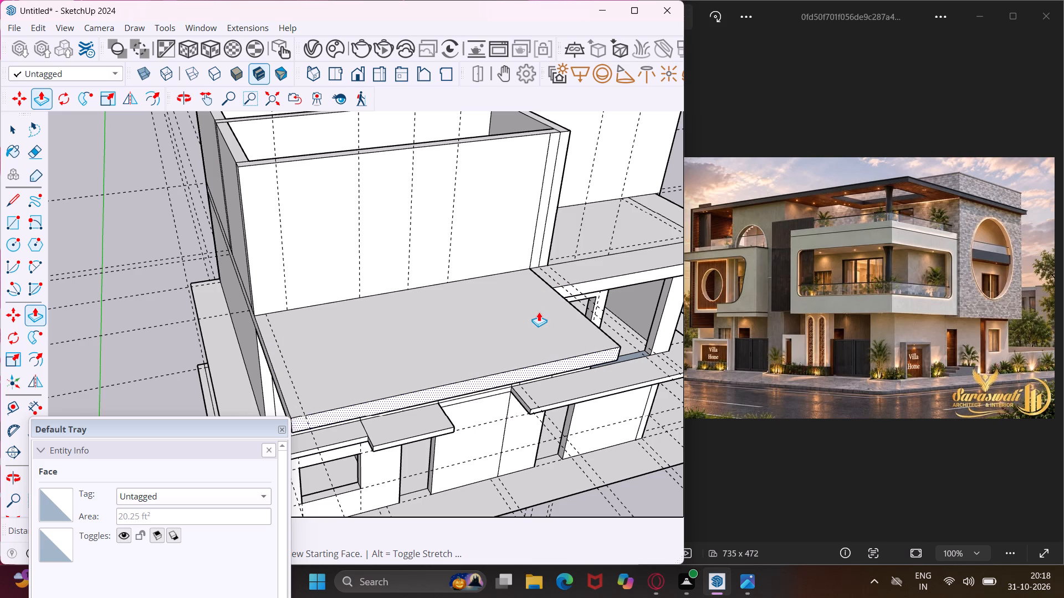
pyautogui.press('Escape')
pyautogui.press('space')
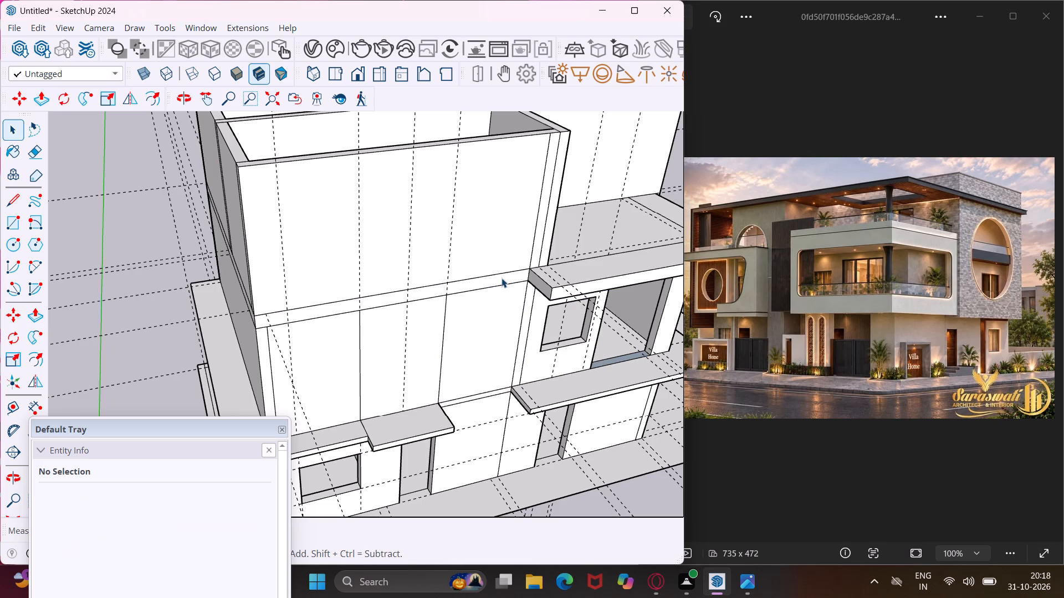
# Draw a short line across the slab-edge band on the front wall, just before the corner beside the balcony slab.
pyautogui.click(12, 204)
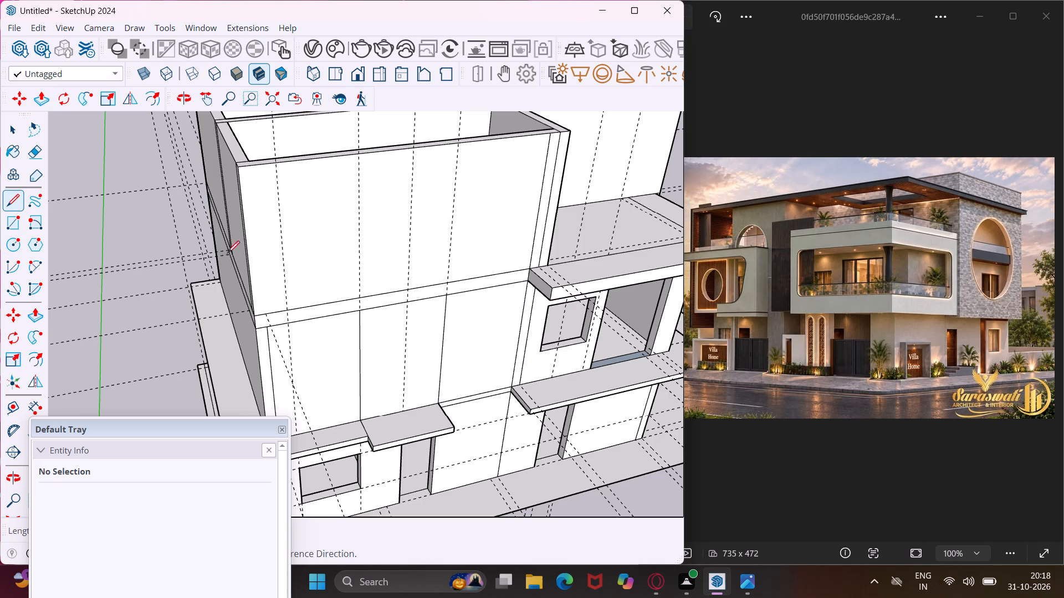
pyautogui.scroll(4, 477, 284)
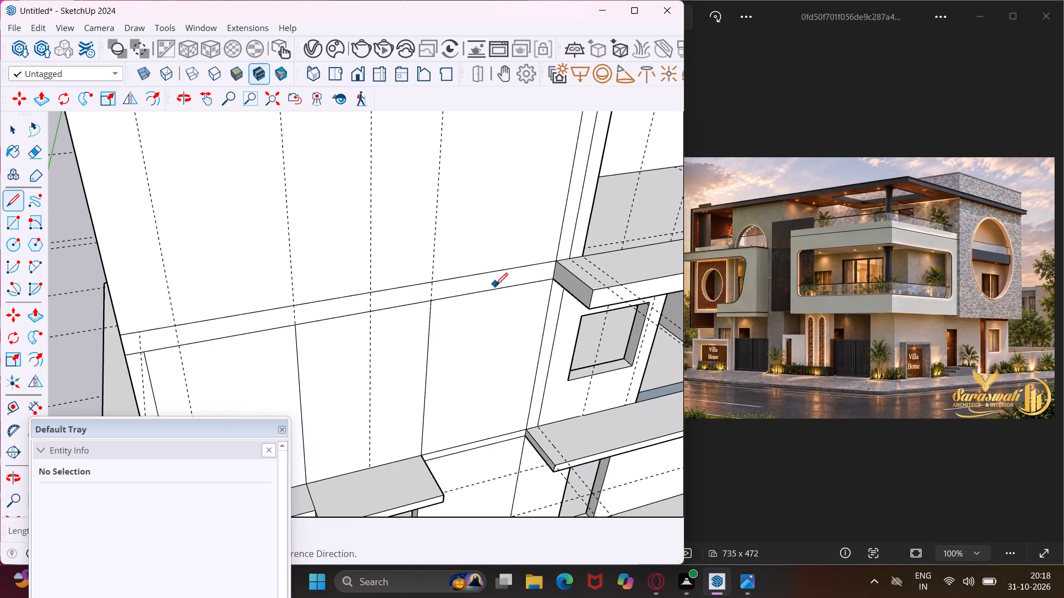
pyautogui.click(492, 291)
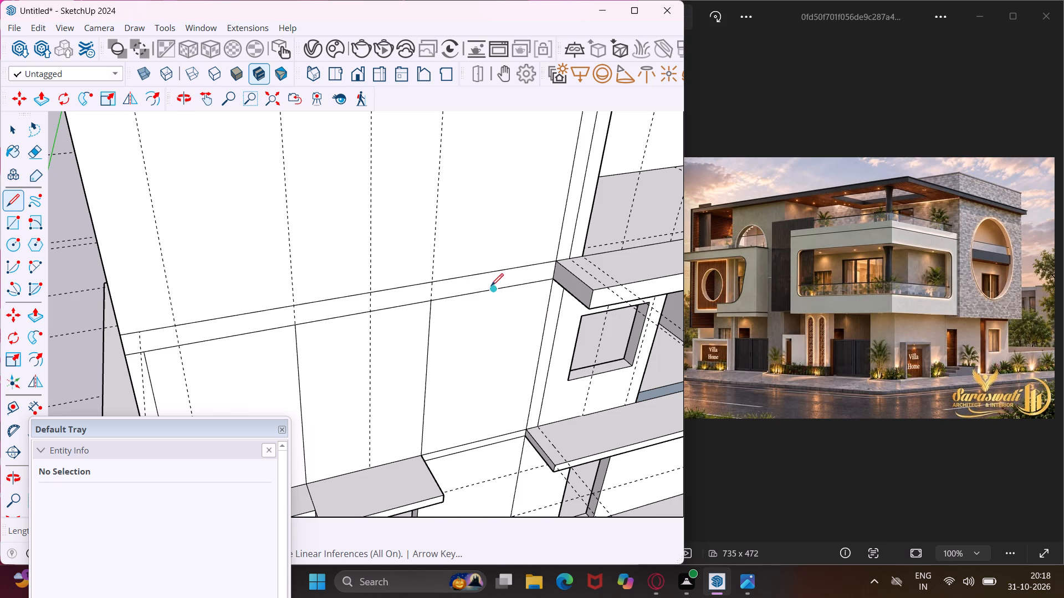
pyautogui.click(495, 273)
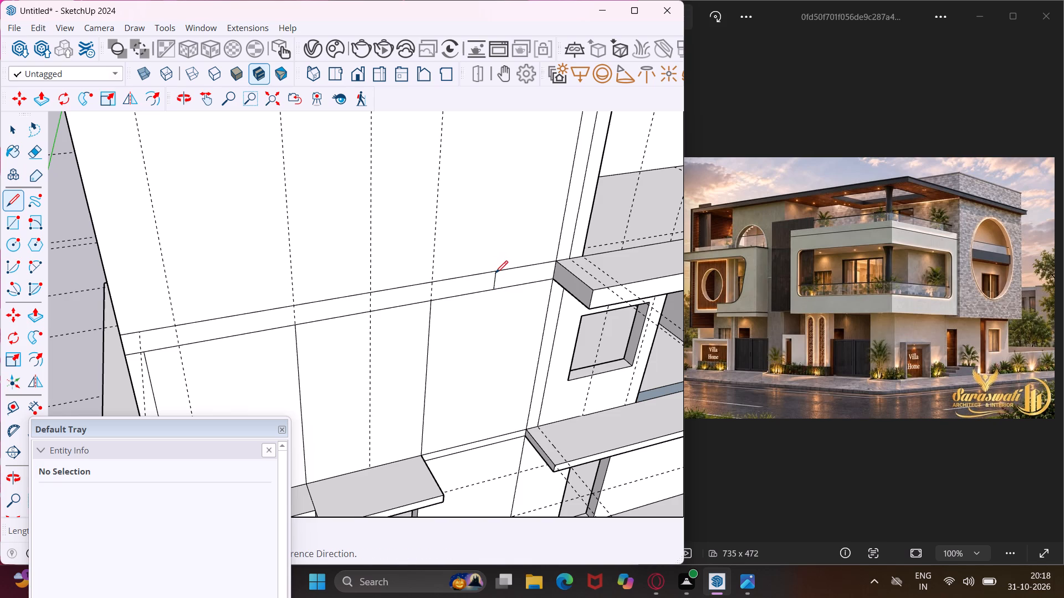
pyautogui.press('Escape')
pyautogui.press('space')
# Push/Pull the longer part of the slab-edge band outward to the front edge of the small canopy below.
pyautogui.click(481, 282)
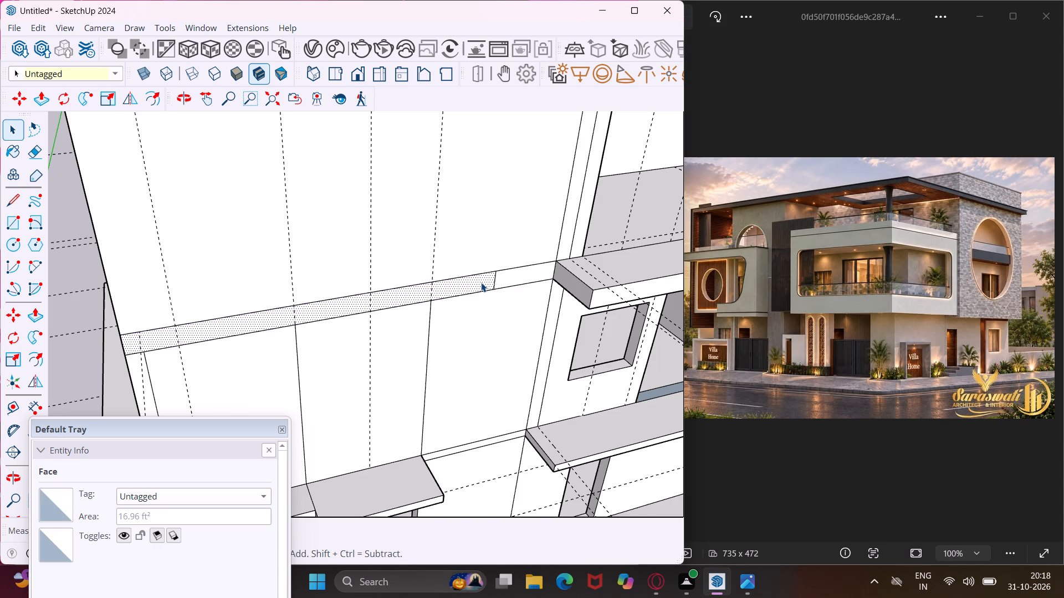
pyautogui.press('p')
pyautogui.click(481, 282)
pyautogui.moveTo(477, 304); pyautogui.dragTo(489, 244, button='middle')
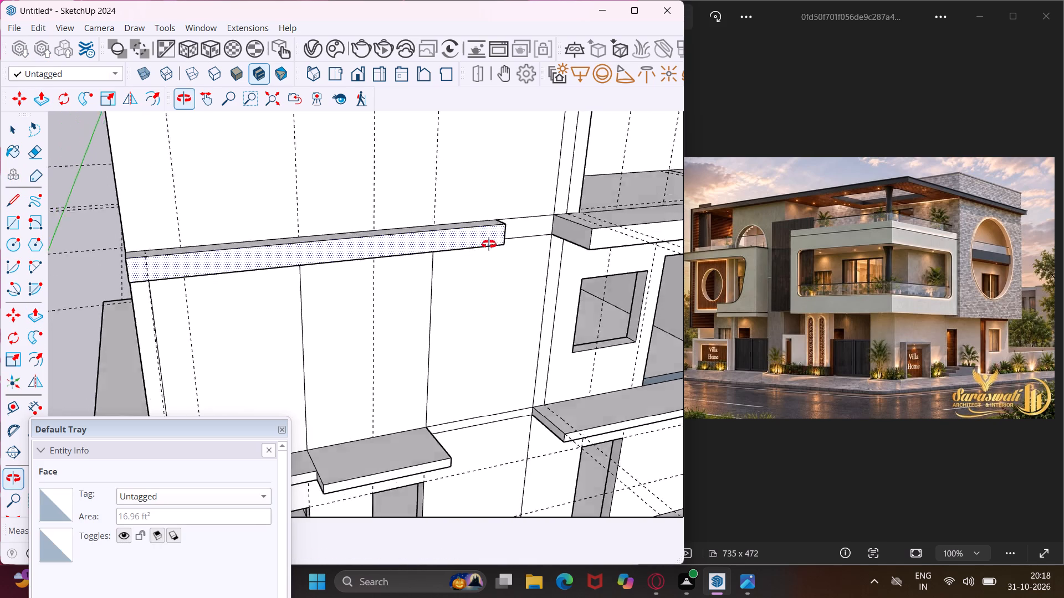
pyautogui.moveTo(489, 244); pyautogui.dragTo(492, 236, button='middle')
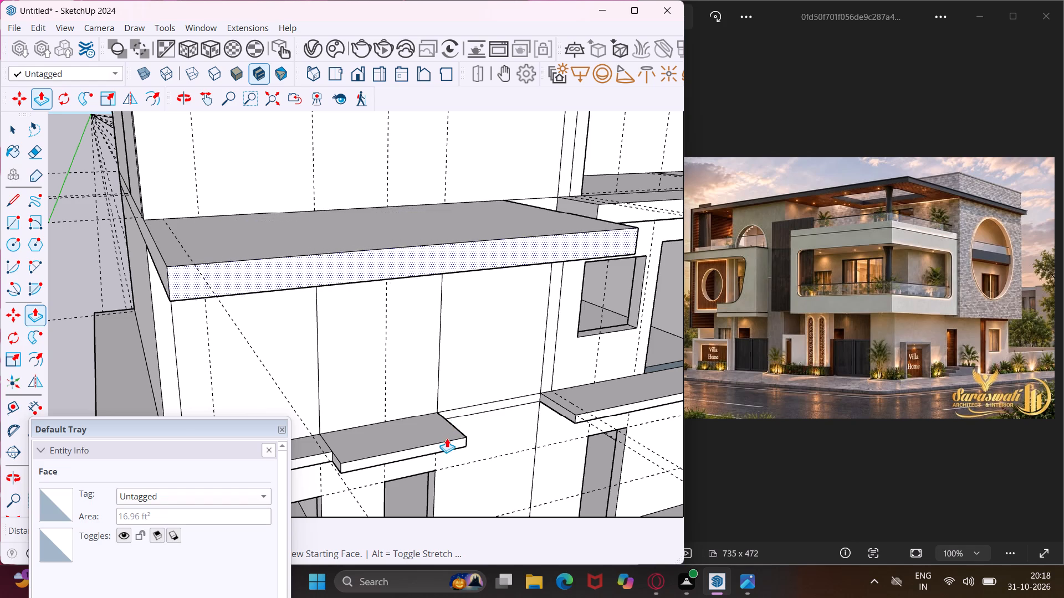
pyautogui.click(453, 440)
pyautogui.press('Escape')
pyautogui.press('space')
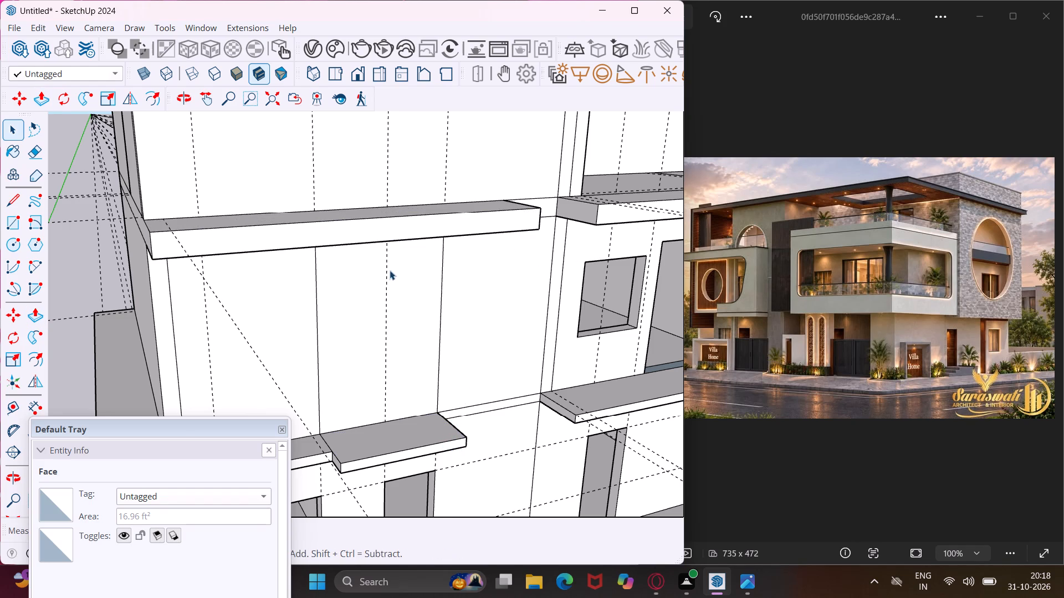
# Draw a line across the top of the front wall from its outer edge where the guide crosses it.
pyautogui.moveTo(392, 220); pyautogui.dragTo(496, 235, button='middle')
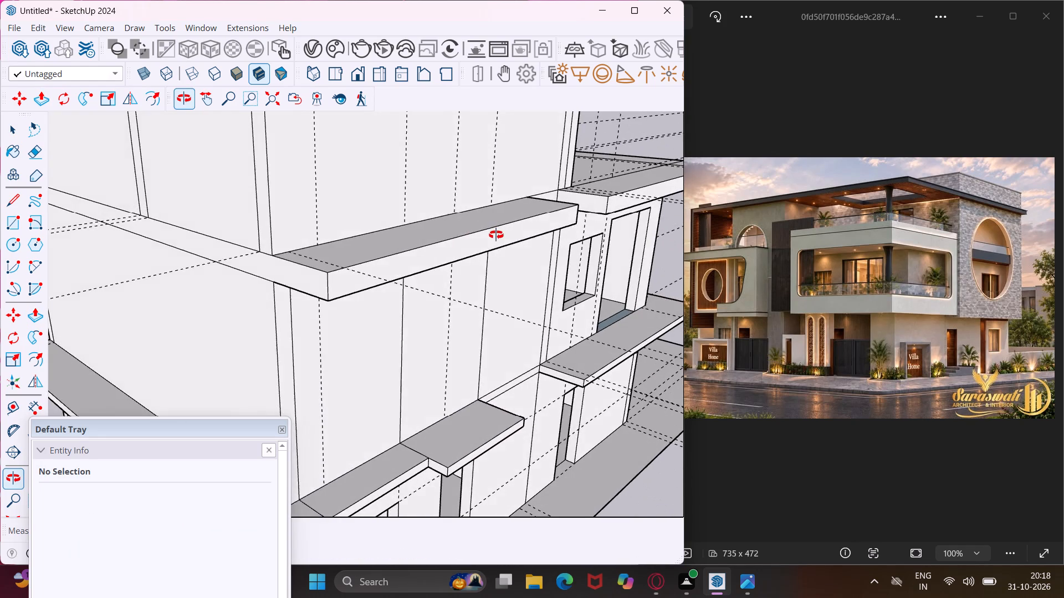
pyautogui.moveTo(496, 235); pyautogui.dragTo(479, 327, button='middle')
pyautogui.scroll(-5, 472, 320)
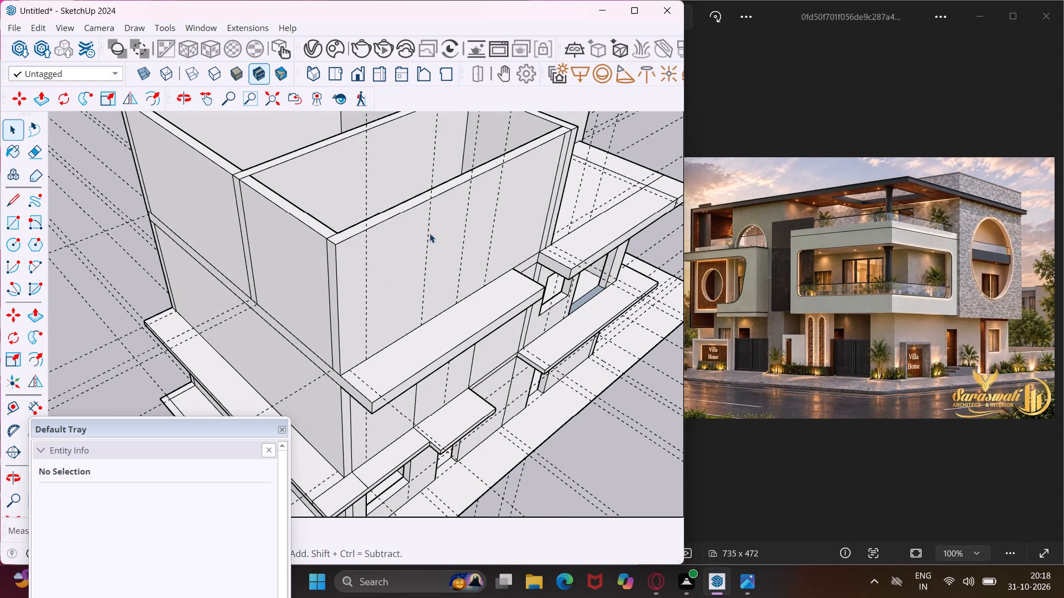
pyautogui.moveTo(437, 202); pyautogui.dragTo(363, 265, button='middle')
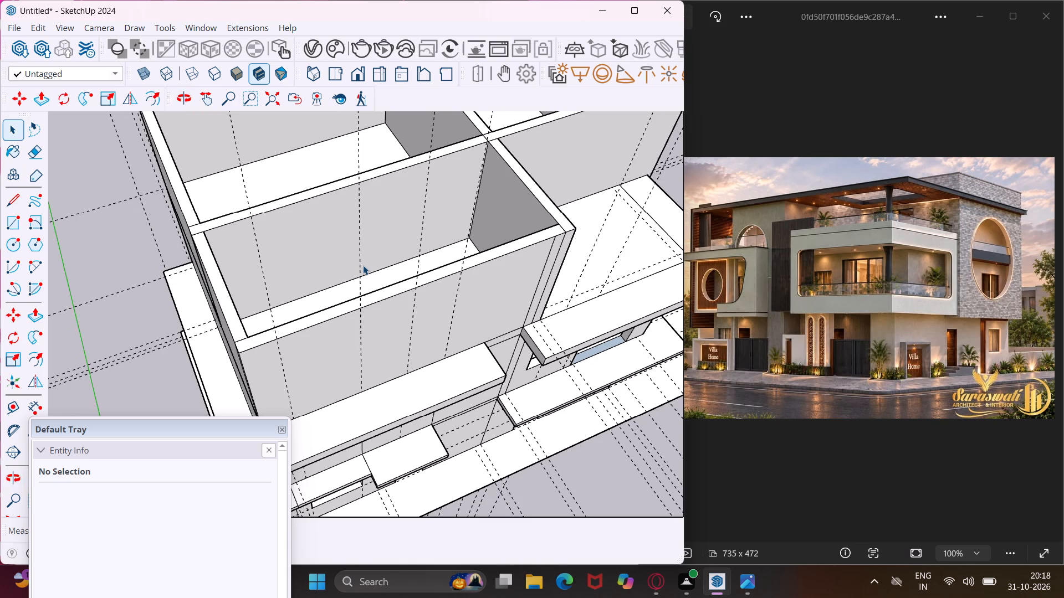
pyautogui.click(8, 203)
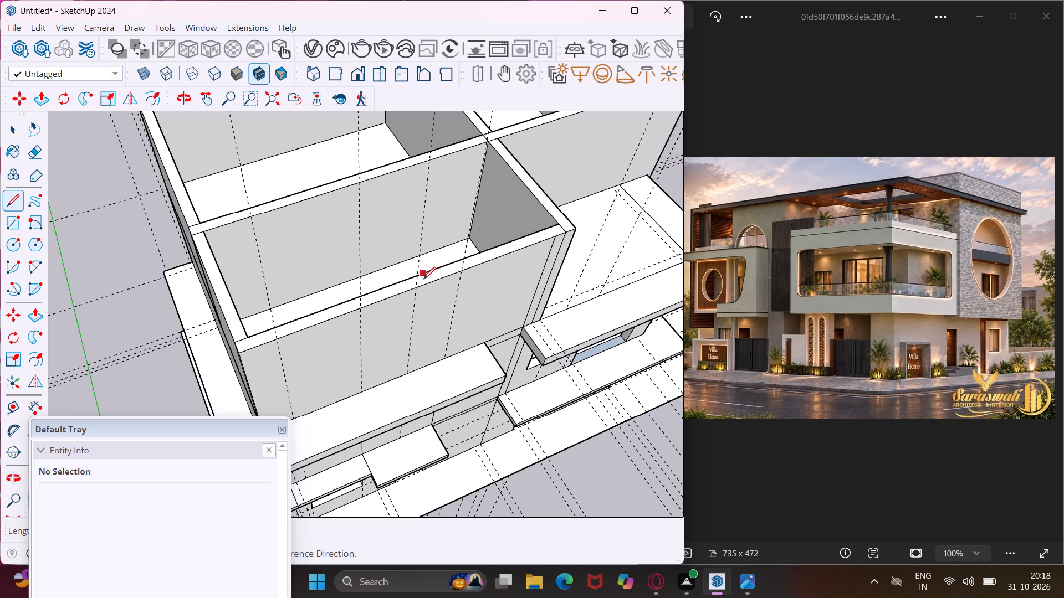
pyautogui.scroll(3, 395, 290)
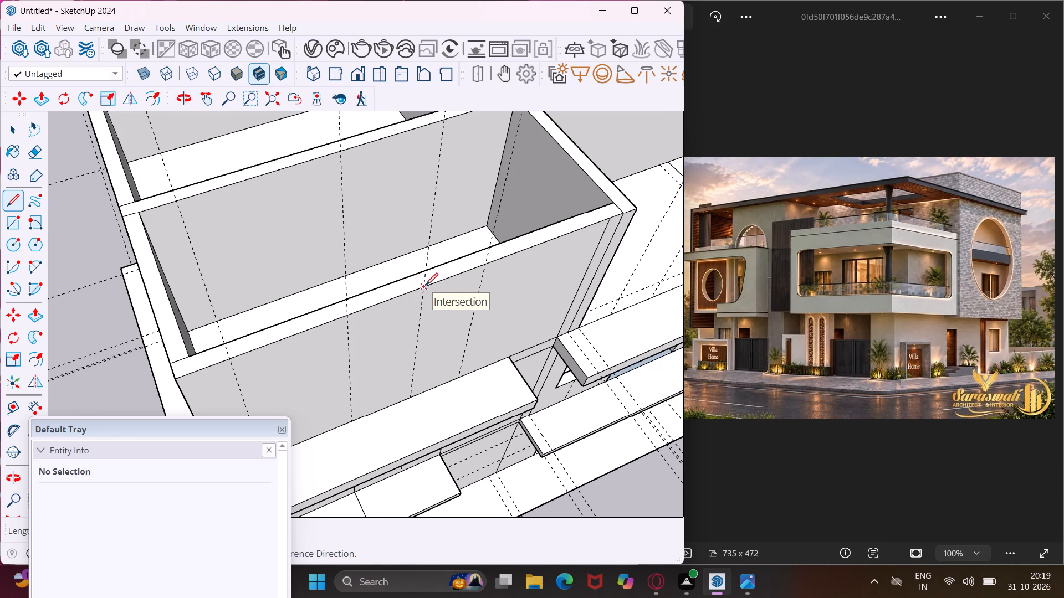
pyautogui.click(426, 285)
pyautogui.click(417, 276)
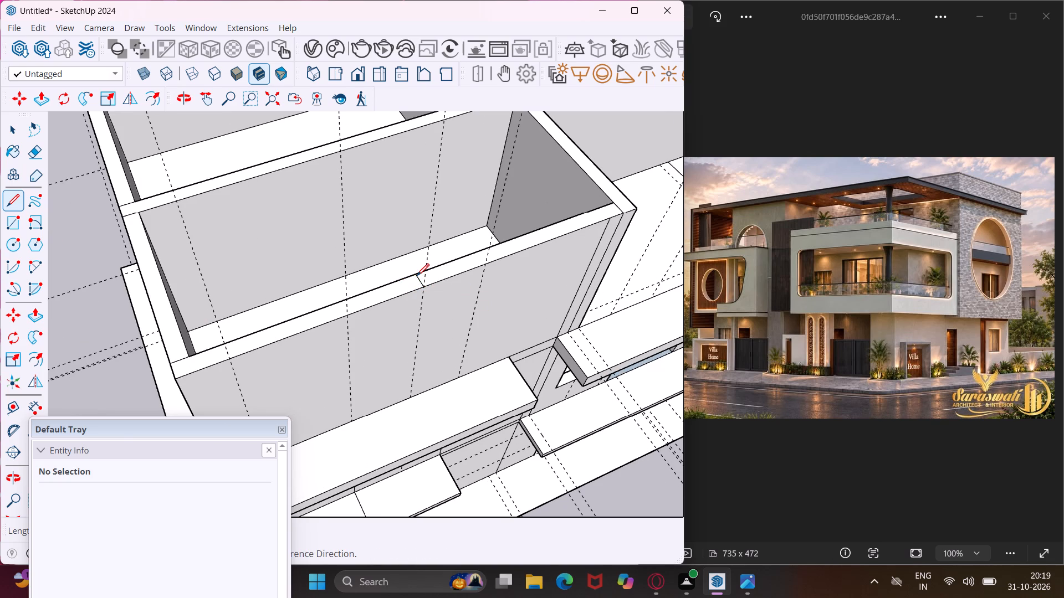
pyautogui.press('Escape')
pyautogui.press('space')
# Push/Pull the longer section of the front wall's top down to the level of the projecting slab.
pyautogui.scroll(-4, 397, 207)
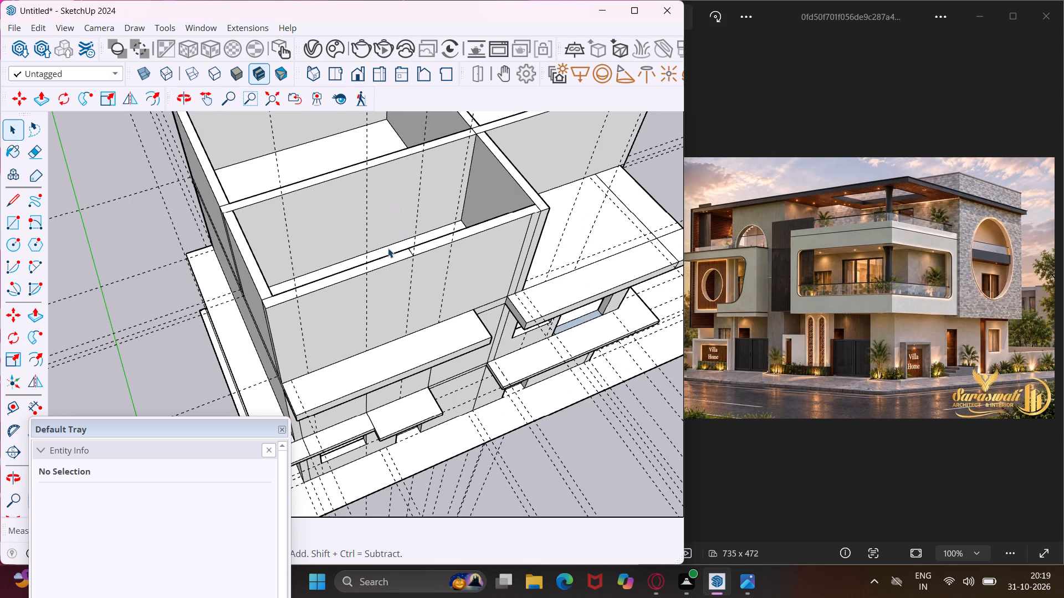
pyautogui.scroll(4, 340, 285)
pyautogui.click(259, 300)
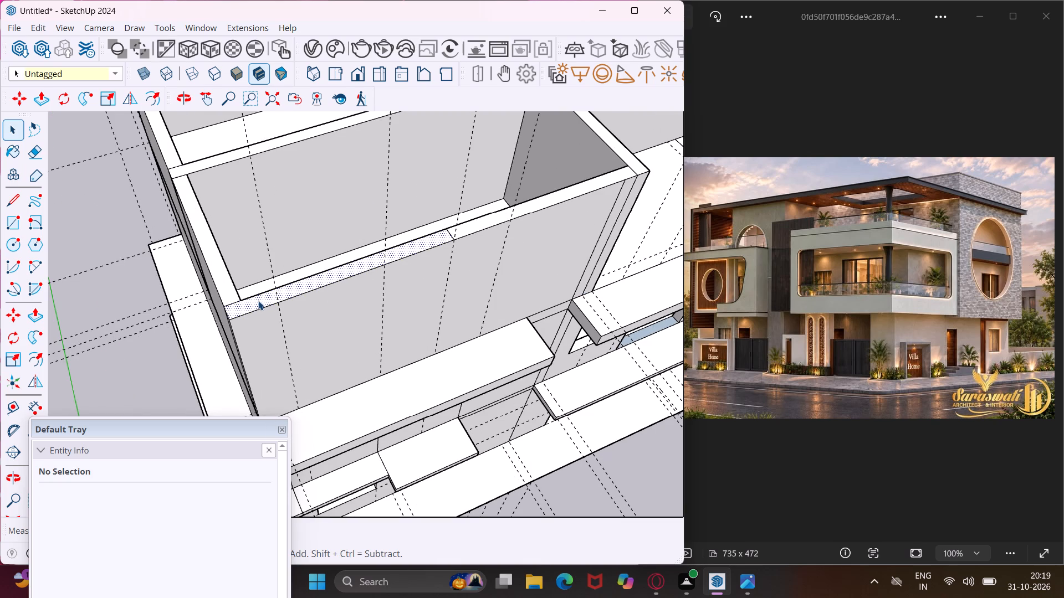
pyautogui.press('p')
pyautogui.click(258, 301)
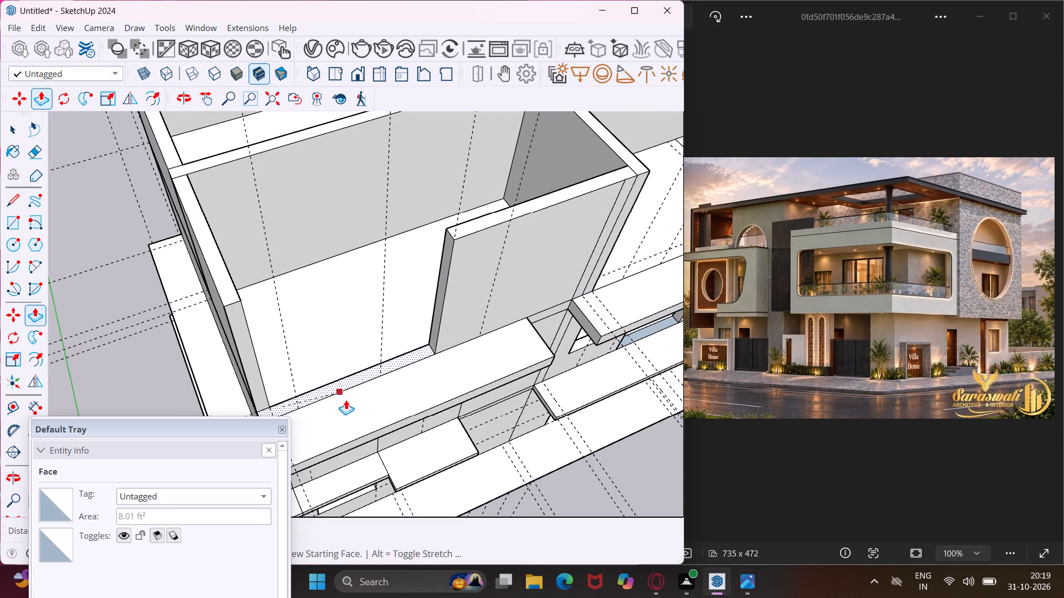
pyautogui.click(355, 406)
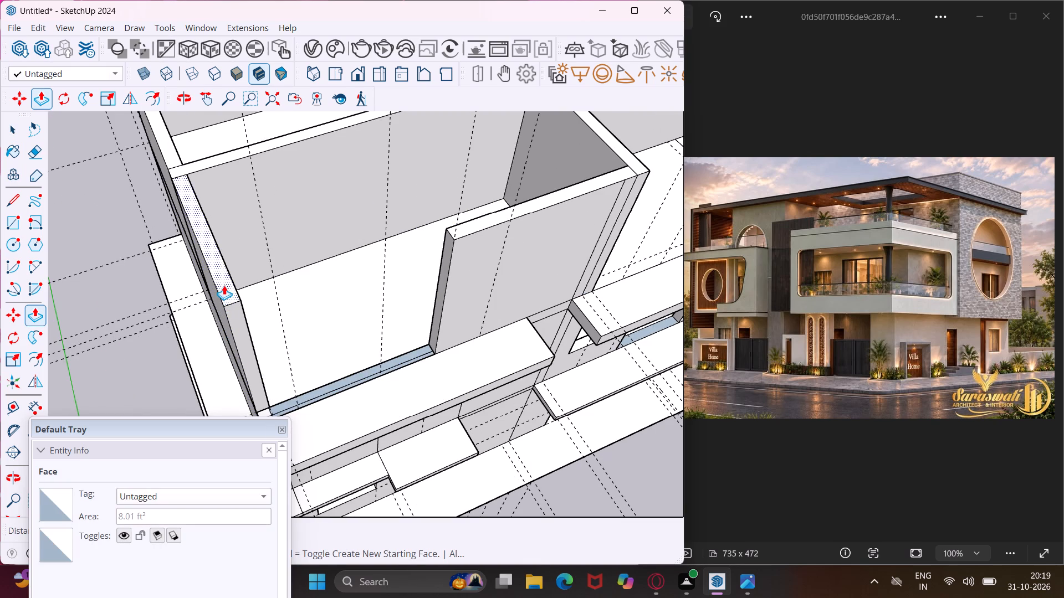
# Push/Pull the top of the adjoining side wall section down to the floor slab level.
pyautogui.click(224, 285)
pyautogui.click(309, 373)
pyautogui.press('Escape')
pyautogui.press('space')
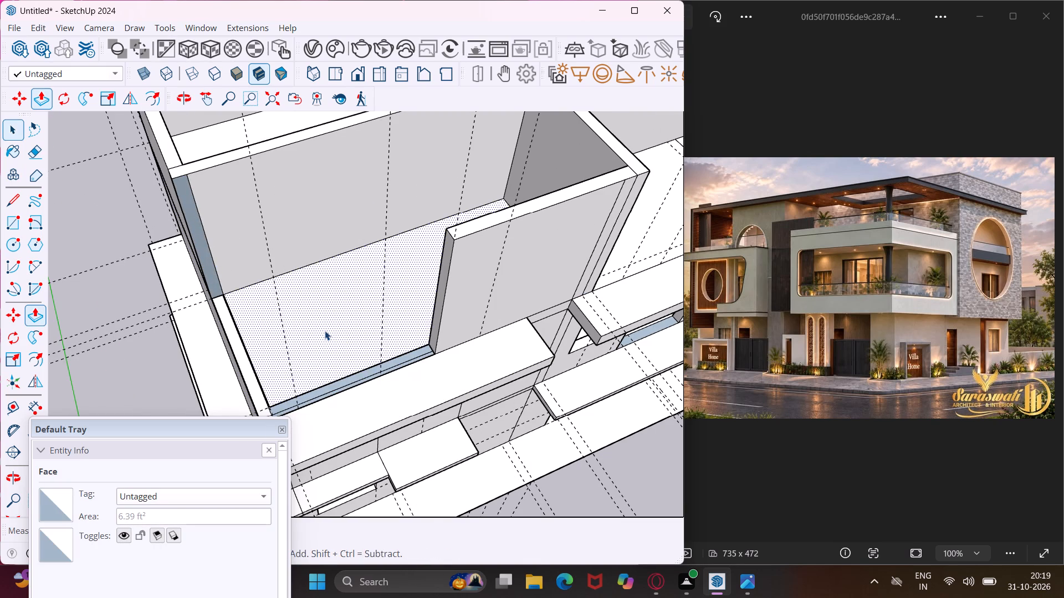
# Draw a rectangle over the lowered front wall strip, from the remaining wall's end to the outer corner of the floor.
pyautogui.moveTo(330, 327); pyautogui.dragTo(587, 274, button='middle')
pyautogui.scroll(4, 547, 258)
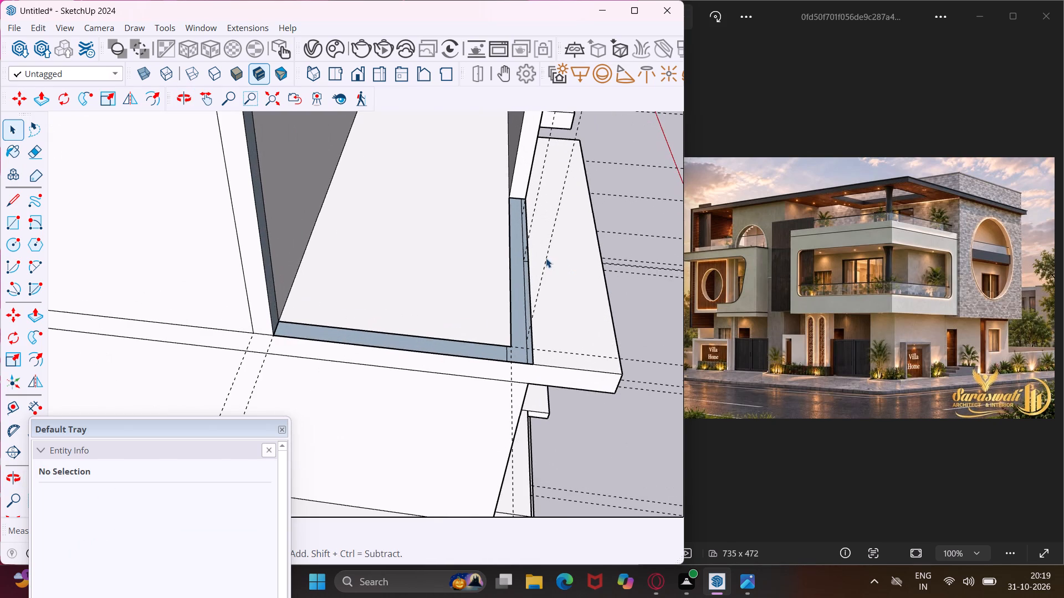
pyautogui.moveTo(546, 258); pyautogui.dragTo(544, 326, button='middle')
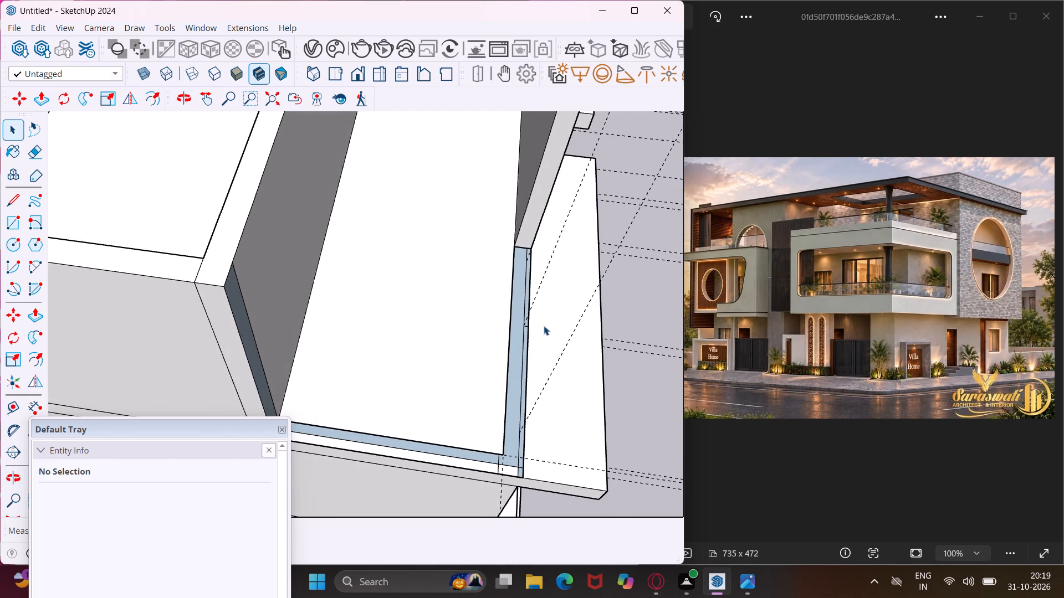
pyautogui.click(21, 229)
pyautogui.click(530, 250)
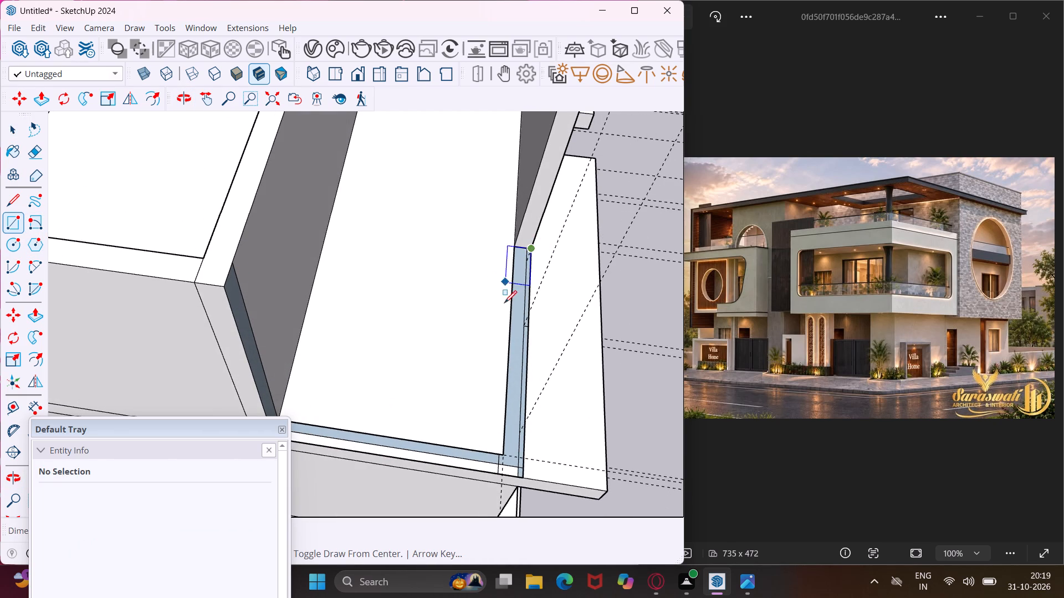
pyautogui.click(503, 475)
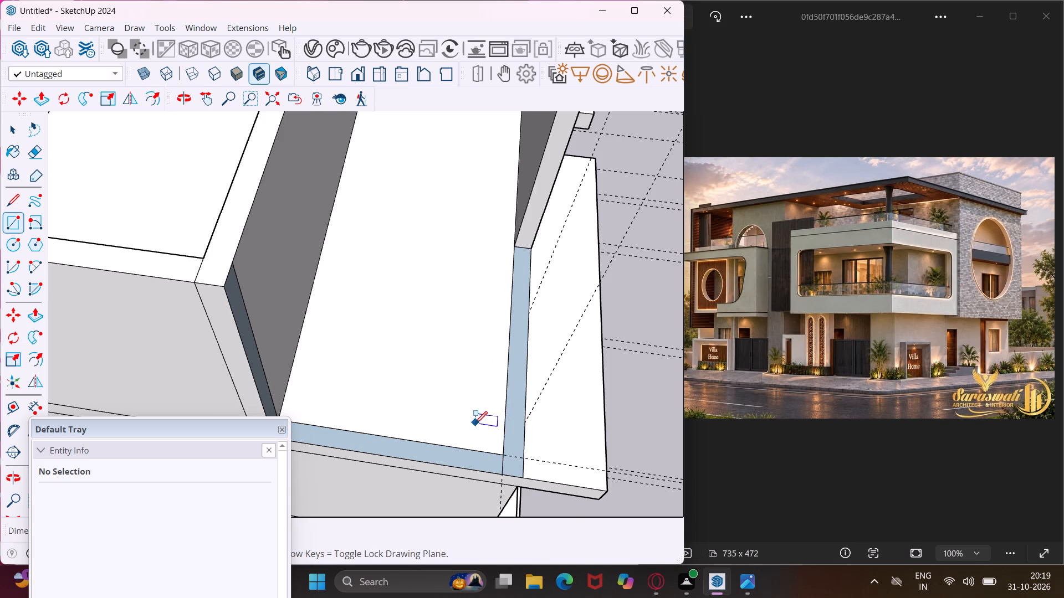
# Draw a rectangle over the lowered side wall strip, from the remaining side wall's end to the outer corner of the floor.
pyautogui.scroll(-5, 475, 424)
pyautogui.moveTo(473, 426); pyautogui.dragTo(343, 392, button='middle')
pyautogui.scroll(2, 242, 365)
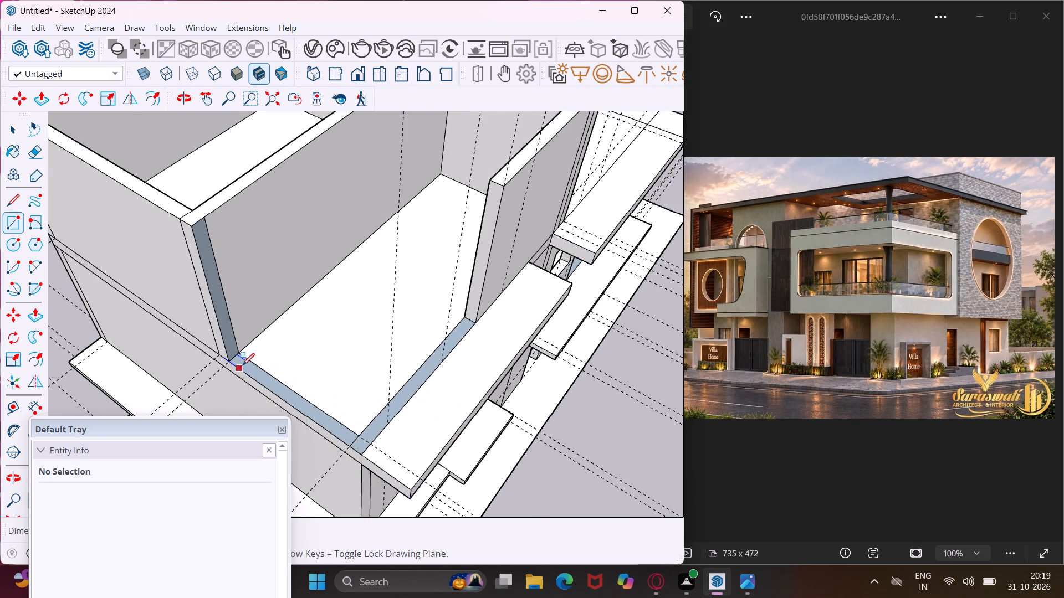
pyautogui.scroll(2, 242, 365)
pyautogui.click(227, 362)
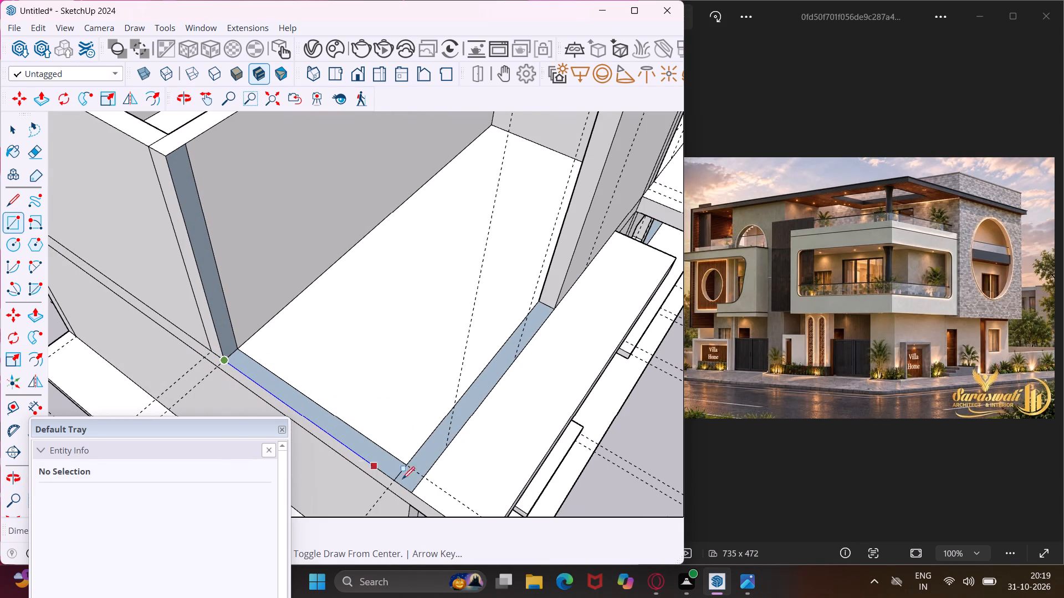
pyautogui.click(425, 480)
pyautogui.press('Escape')
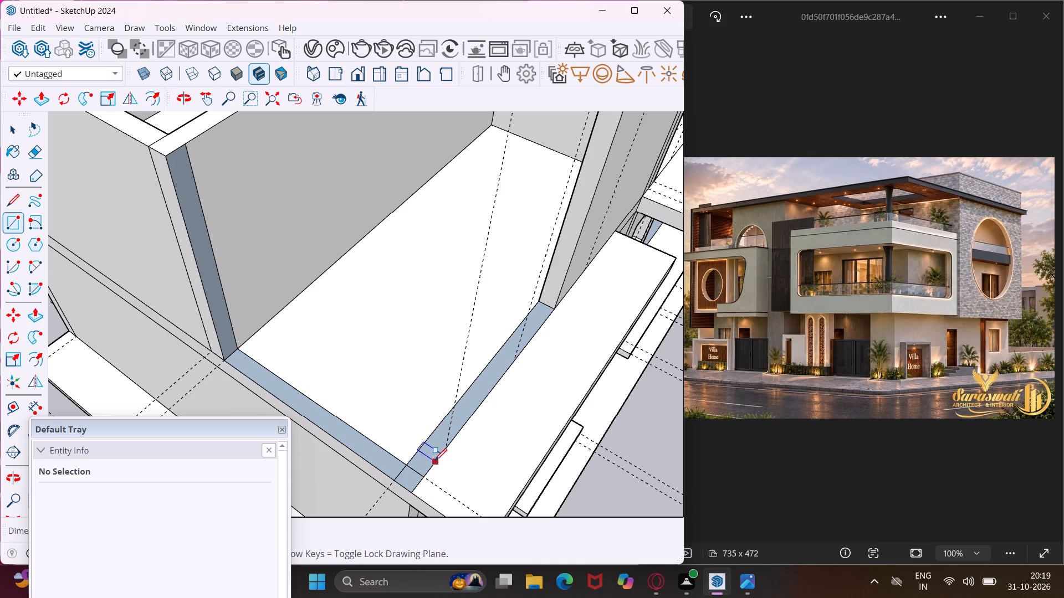
pyautogui.press('space')
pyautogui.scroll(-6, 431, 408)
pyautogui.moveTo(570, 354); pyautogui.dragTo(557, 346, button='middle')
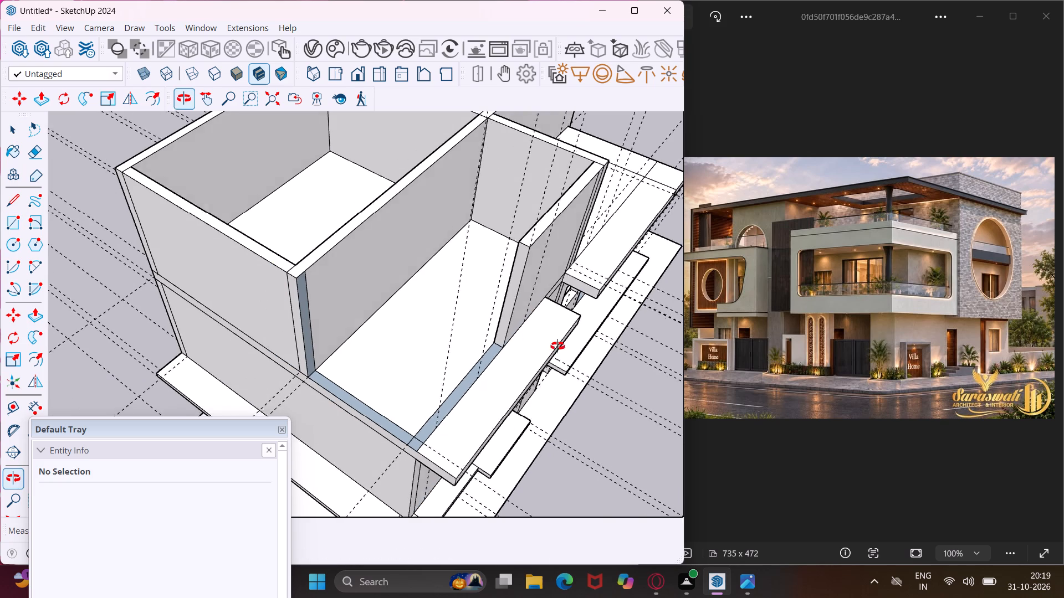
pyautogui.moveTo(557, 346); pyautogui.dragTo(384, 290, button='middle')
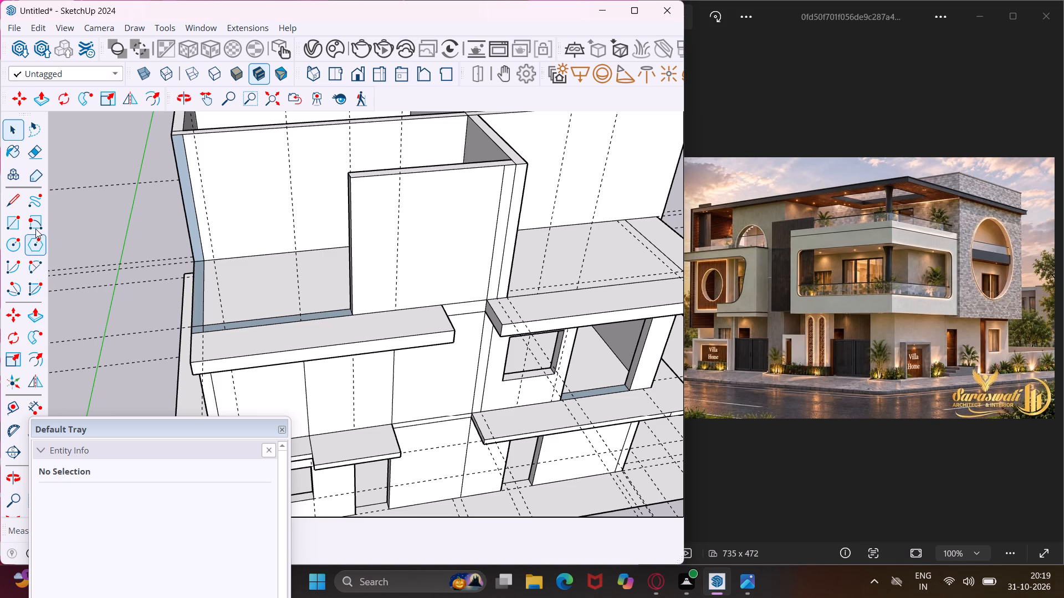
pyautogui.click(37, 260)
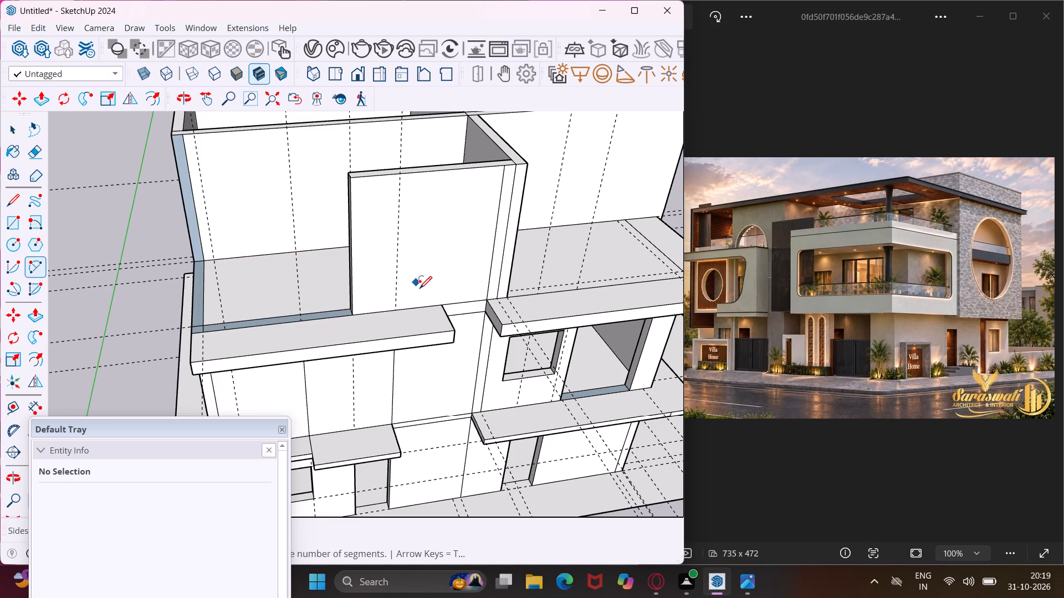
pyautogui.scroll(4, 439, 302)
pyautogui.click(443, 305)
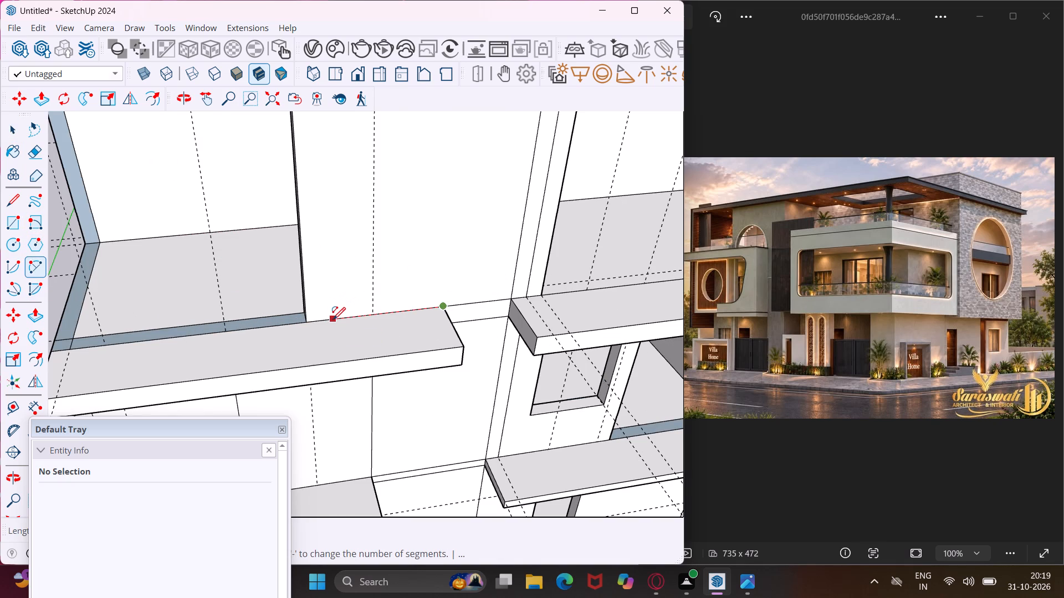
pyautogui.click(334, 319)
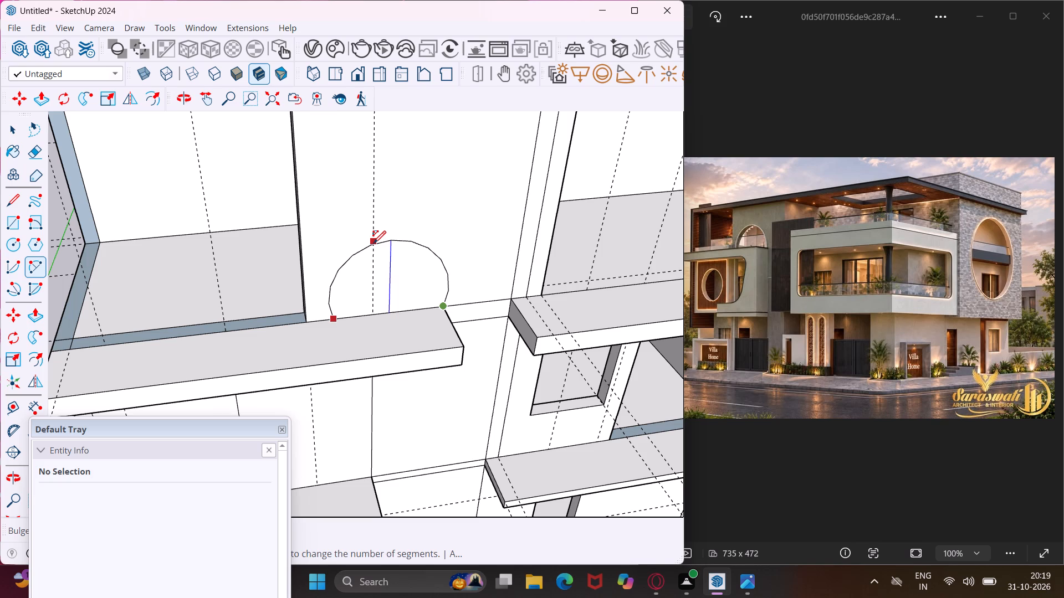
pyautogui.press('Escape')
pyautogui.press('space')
# Push/Pull the end face of the remaining front wall outward along the projecting slab, toward the open terrace corner.
pyautogui.moveTo(351, 256); pyautogui.dragTo(472, 250, button='middle')
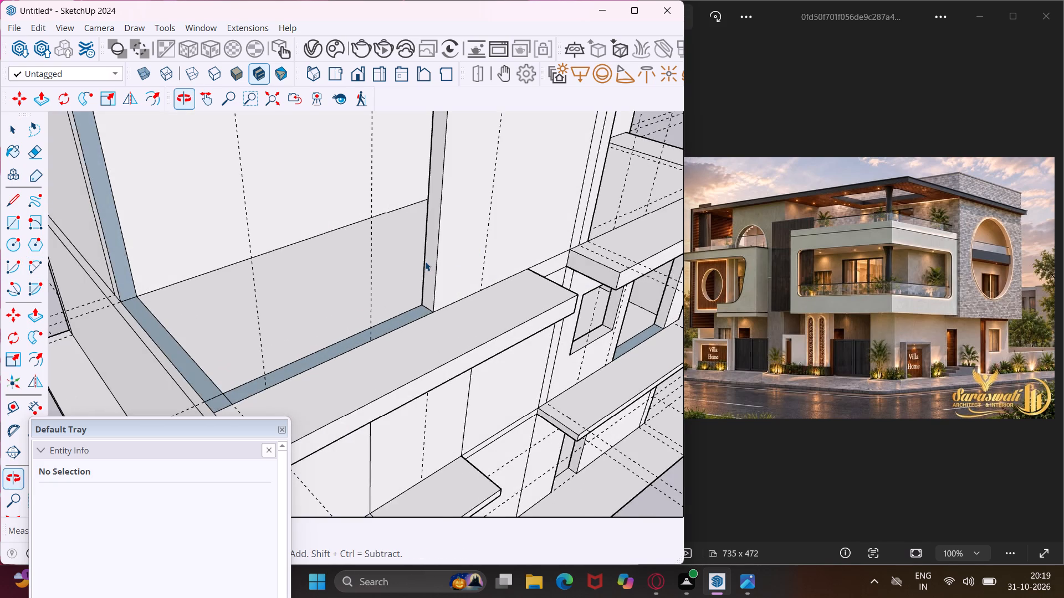
pyautogui.scroll(4, 425, 265)
pyautogui.click(429, 274)
pyautogui.press('p')
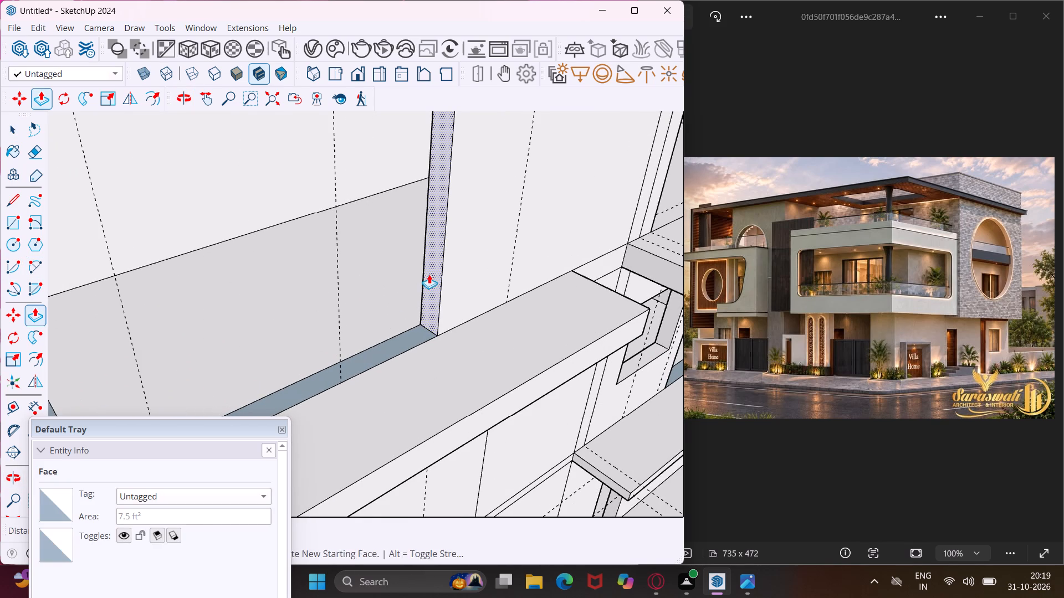
pyautogui.click(429, 274)
pyautogui.click(382, 301)
pyautogui.press('Escape')
pyautogui.press('space')
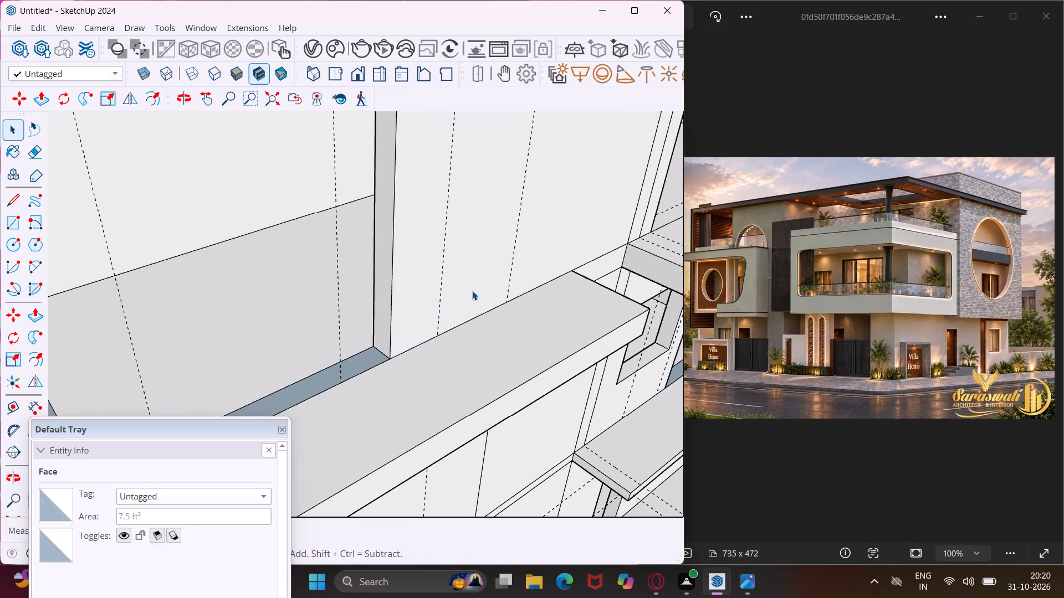
# Draw a 2 Point Arc on the top-floor front wall, rising from the wall's base line with its first end at the projecting slab's inner corner.
pyautogui.scroll(-7, 397, 290)
pyautogui.moveTo(461, 281); pyautogui.dragTo(412, 282, button='middle')
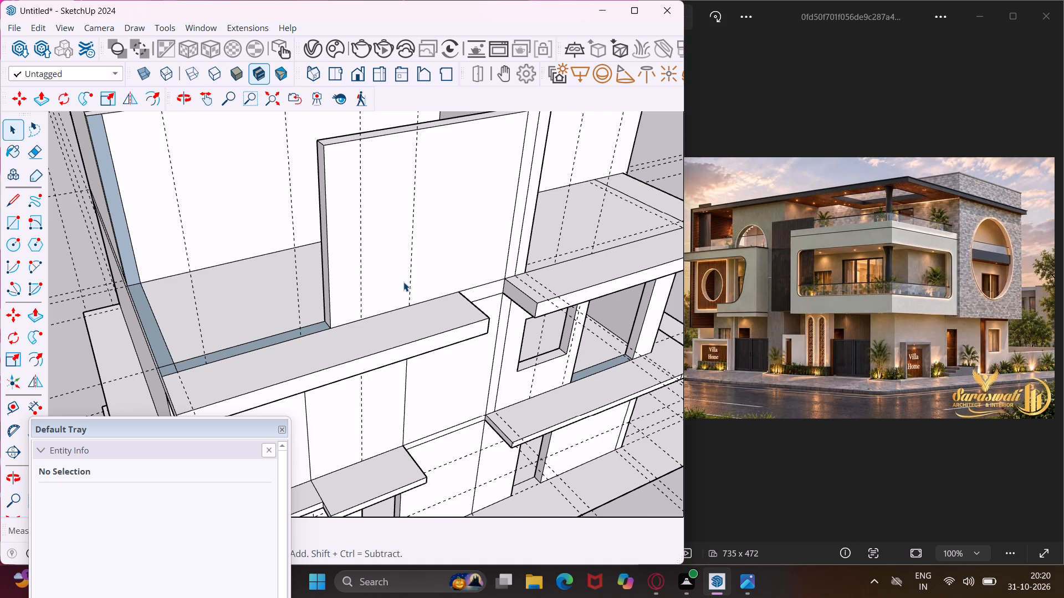
pyautogui.click(24, 275)
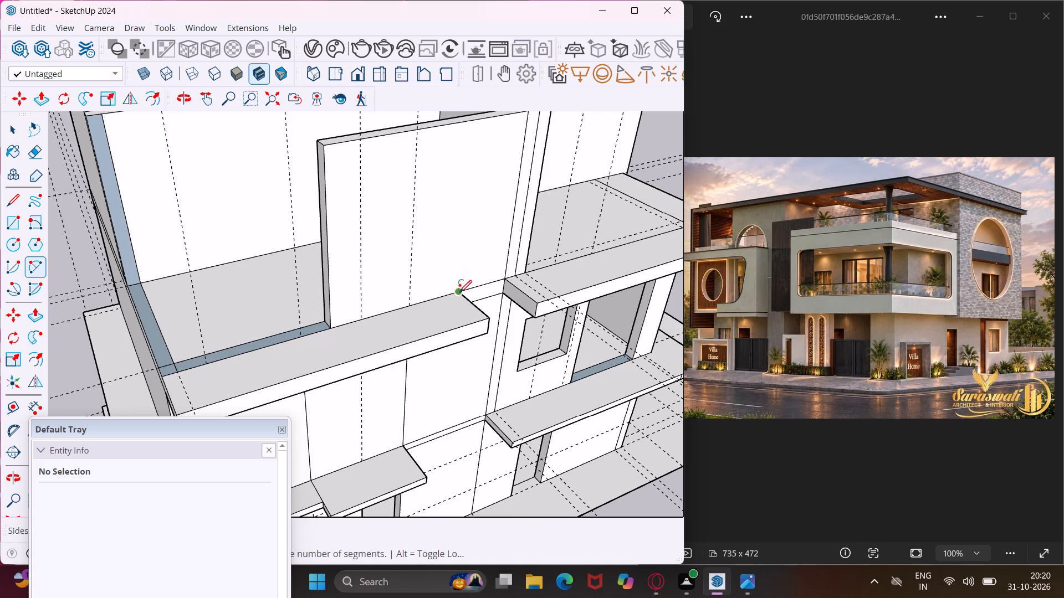
pyautogui.click(459, 292)
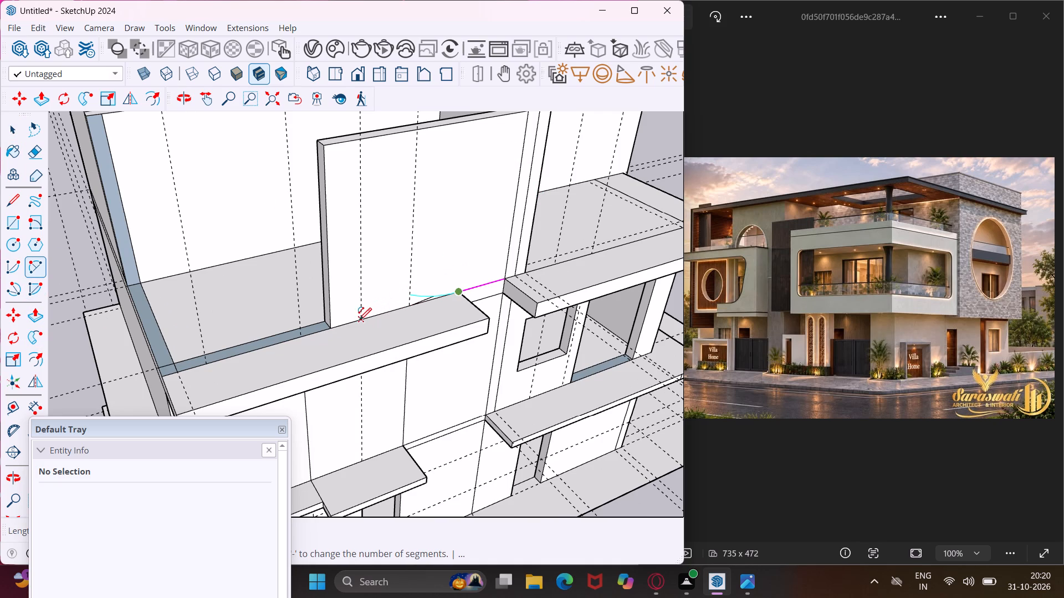
pyautogui.click(353, 322)
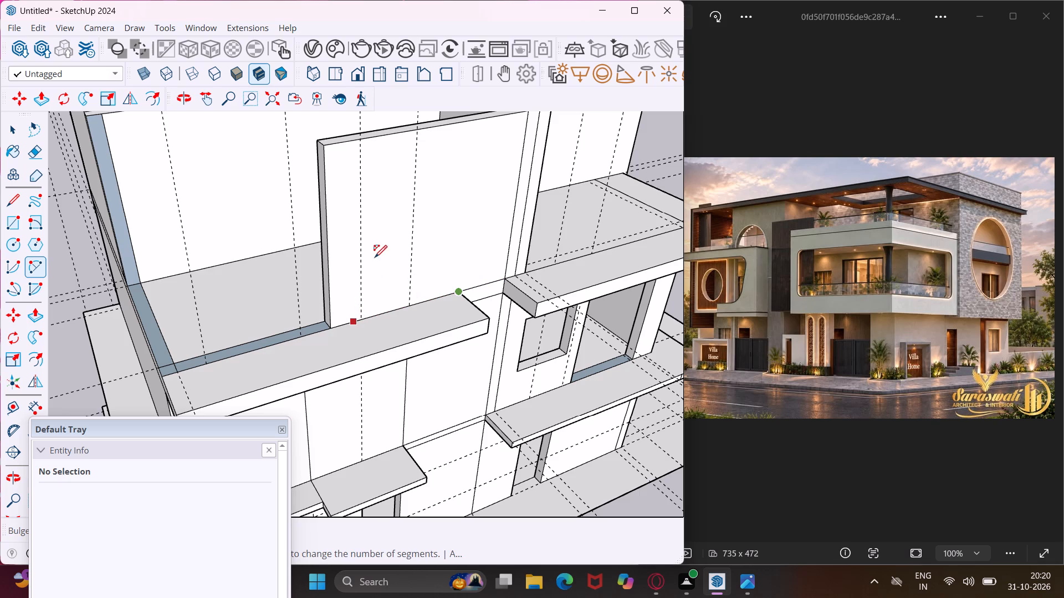
pyautogui.click(376, 238)
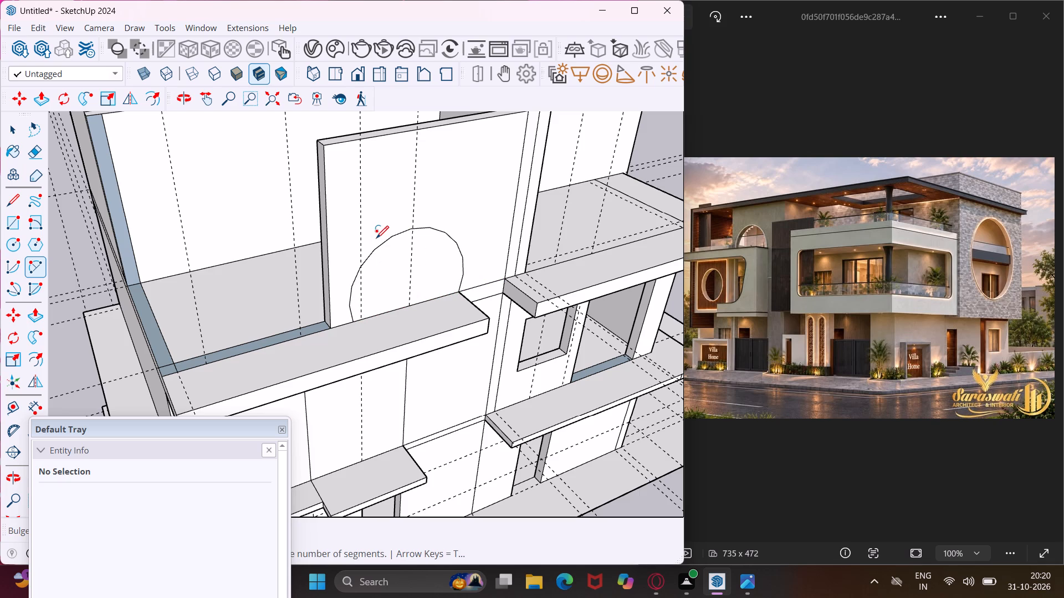
pyautogui.press('Escape')
pyautogui.press('space')
# Push/Pull the arched face back through the 9" front wall to cut an arched opening.
pyautogui.click(405, 266)
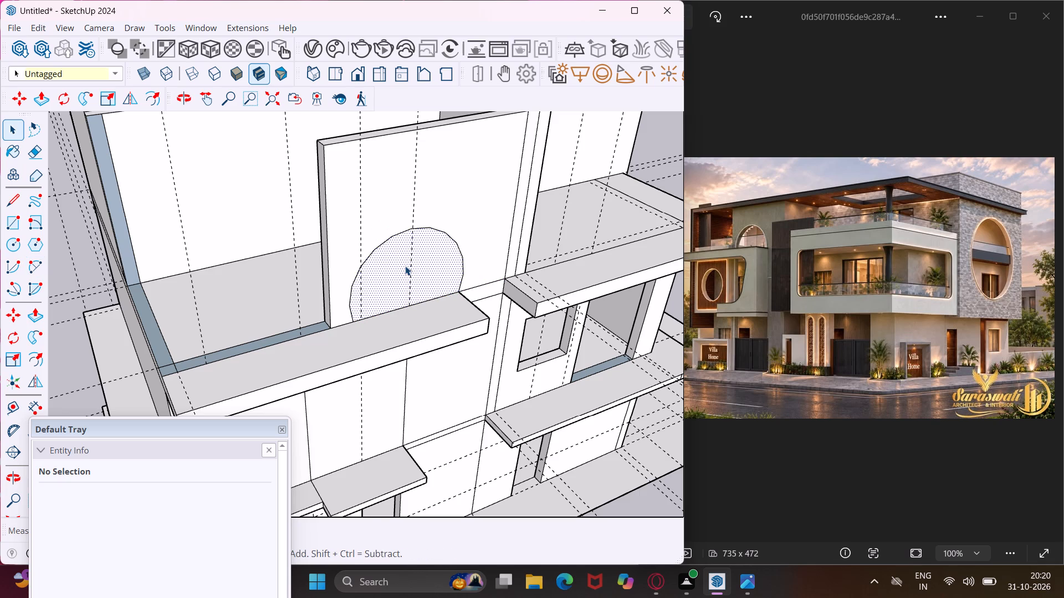
pyautogui.press('p')
pyautogui.click(405, 266)
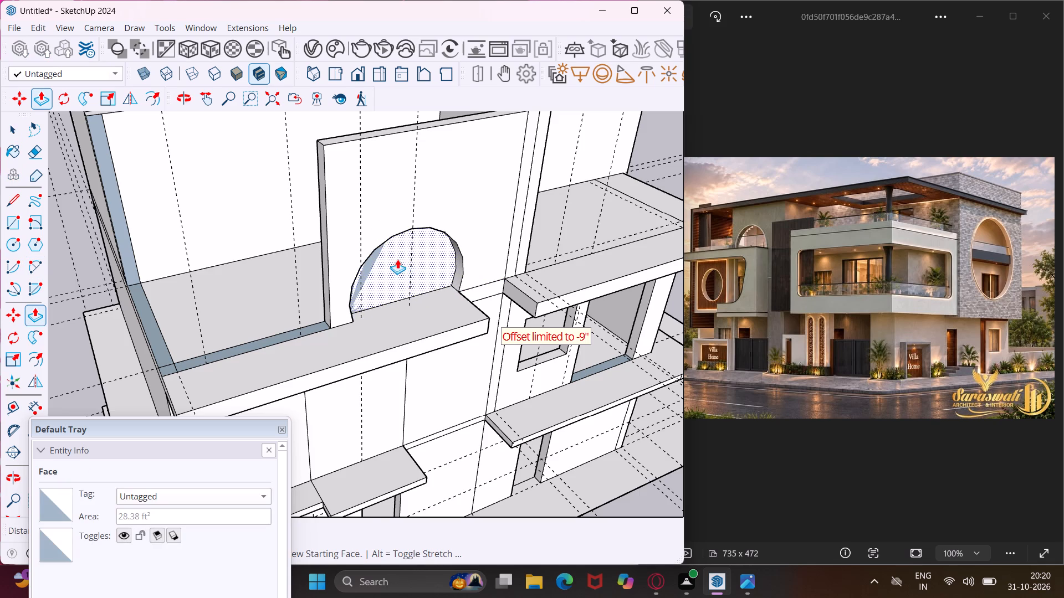
pyautogui.click(383, 258)
pyautogui.press('Escape')
pyautogui.press('space')
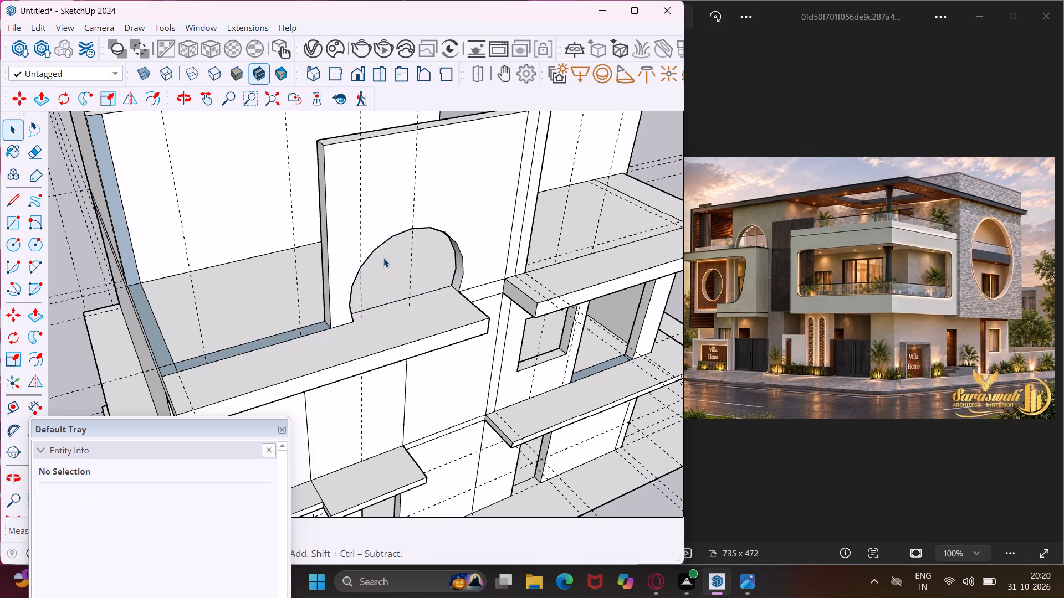
# Examine the front facade, the arched opening and the projecting slabs from lower and corner viewpoints.
pyautogui.scroll(-5, 405, 213)
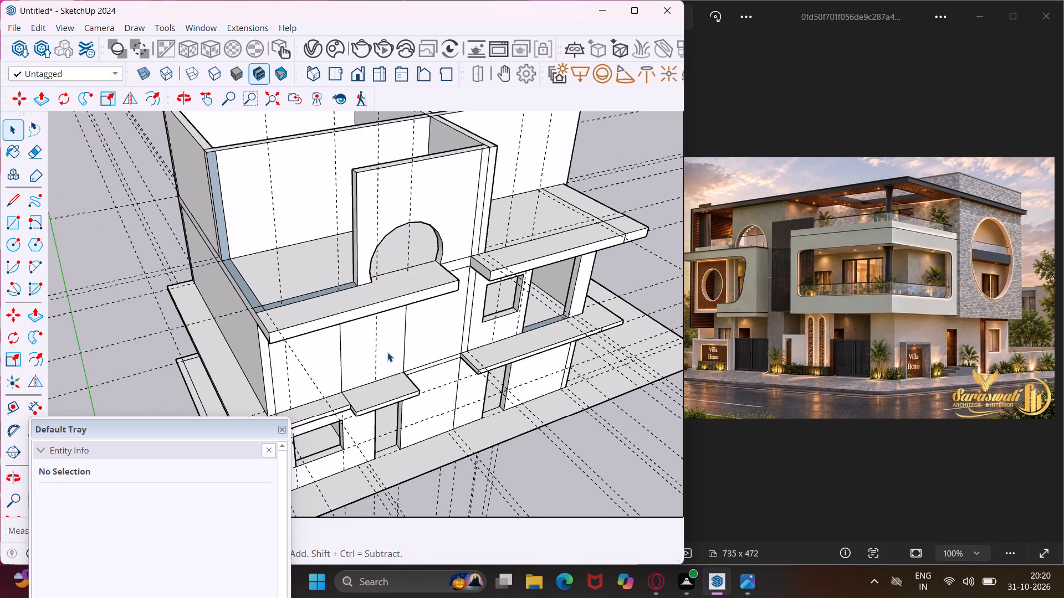
pyautogui.moveTo(387, 352); pyautogui.dragTo(425, 274, button='middle')
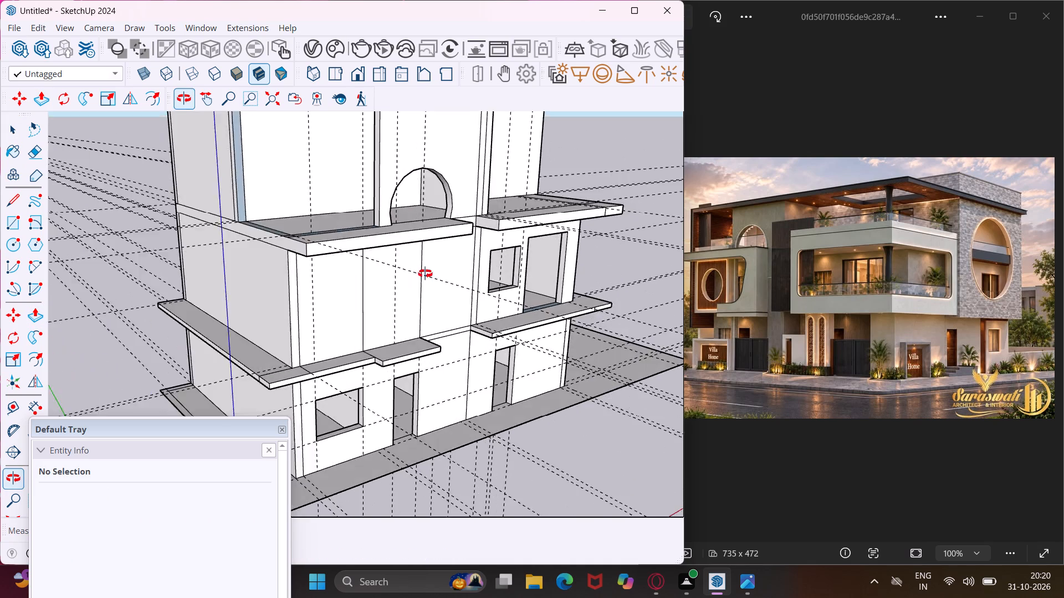
pyautogui.moveTo(425, 274); pyautogui.dragTo(465, 256, button='middle')
pyautogui.moveTo(448, 246); pyautogui.dragTo(447, 228, button='middle')
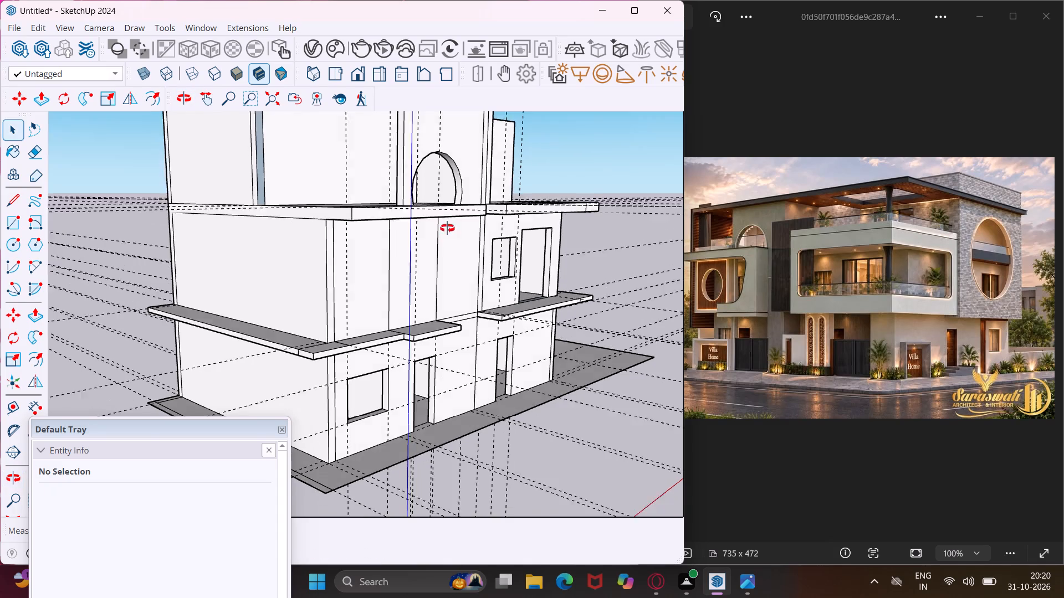
pyautogui.moveTo(447, 228); pyautogui.dragTo(447, 223, button='middle')
pyautogui.moveTo(447, 223); pyautogui.dragTo(460, 200, button='middle')
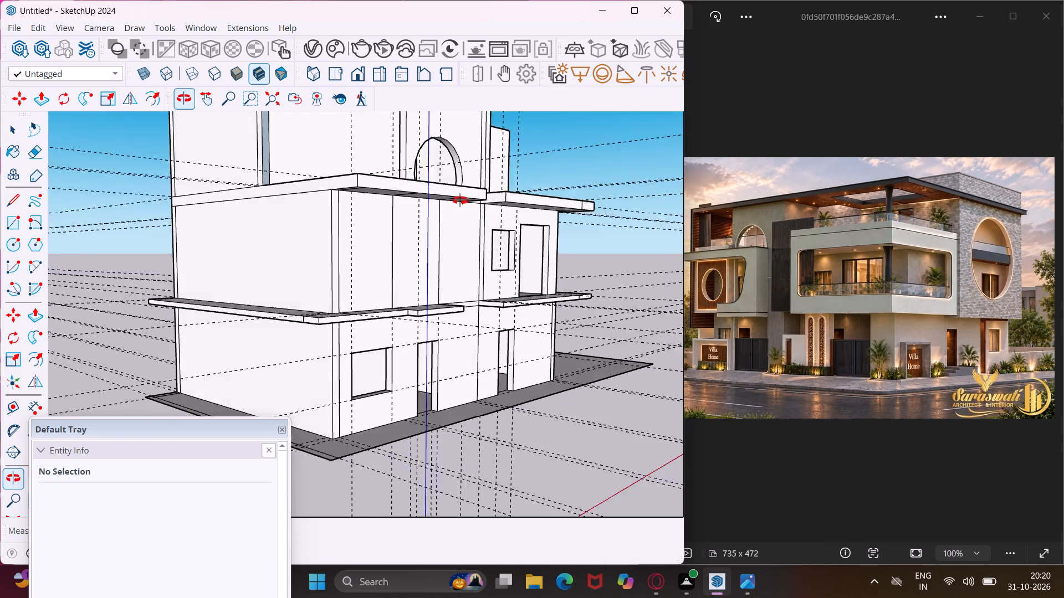
pyautogui.moveTo(460, 200); pyautogui.dragTo(500, 181, button='middle')
pyautogui.scroll(5, 487, 176)
pyautogui.moveTo(487, 176); pyautogui.dragTo(491, 213, button='middle')
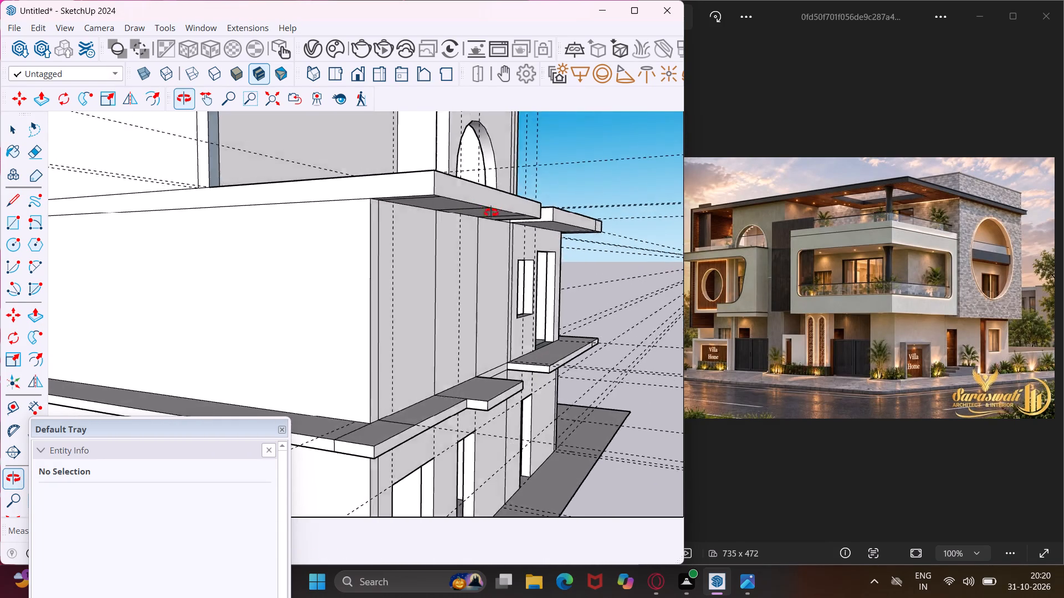
pyautogui.moveTo(491, 213); pyautogui.dragTo(511, 248, button='middle')
pyautogui.scroll(-6, 477, 210)
pyautogui.moveTo(500, 255); pyautogui.dragTo(490, 307, button='middle')
# Push/Pull the end face of the projecting slab above the ground-floor door a short distance toward the building's corner.
pyautogui.scroll(10, 498, 359)
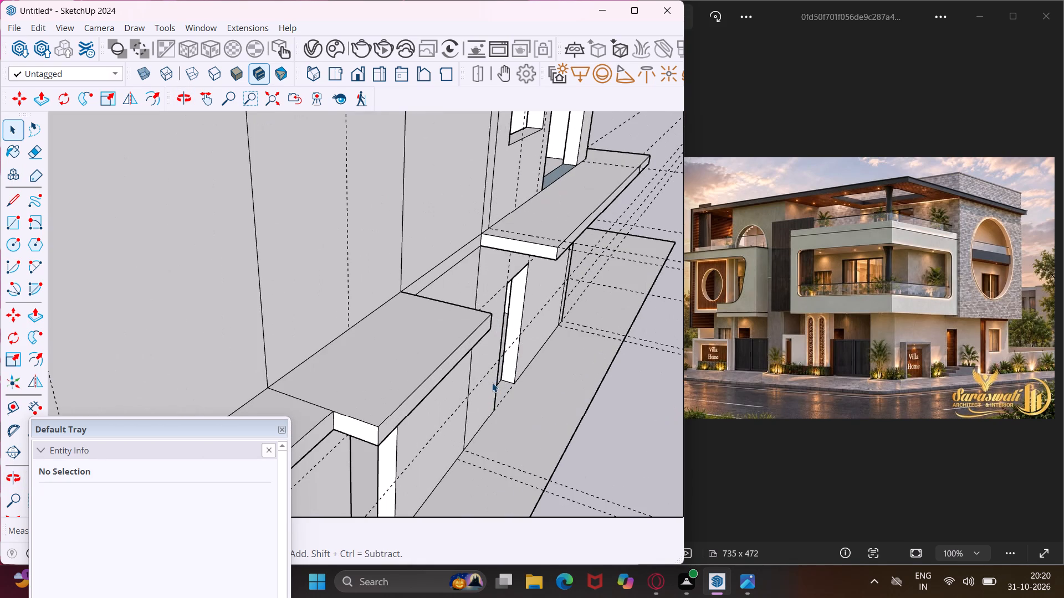
pyautogui.scroll(-7, 437, 299)
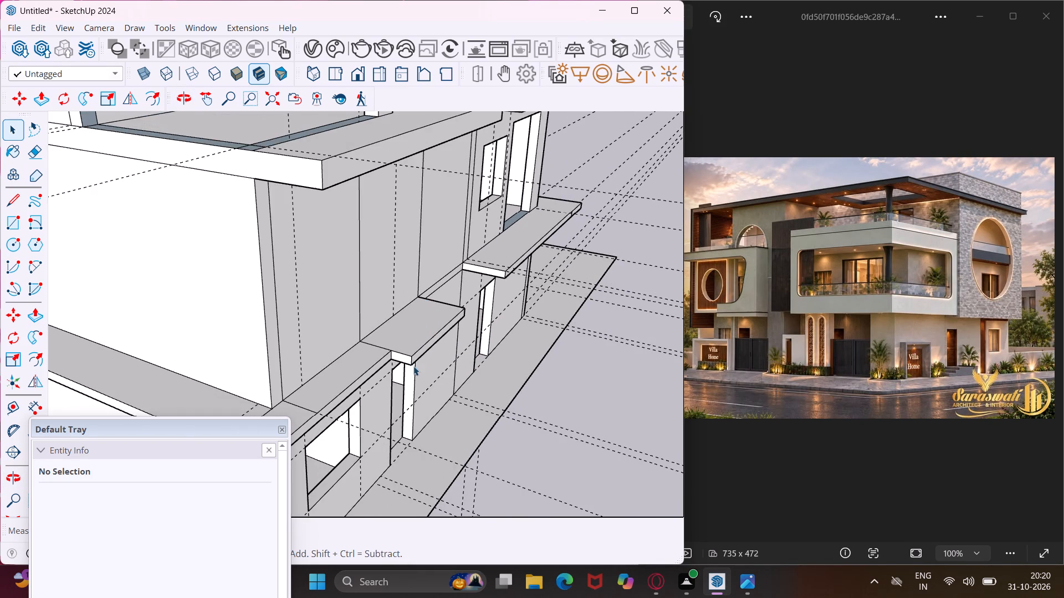
pyautogui.moveTo(413, 366); pyautogui.dragTo(444, 312, button='middle')
pyautogui.scroll(8, 435, 300)
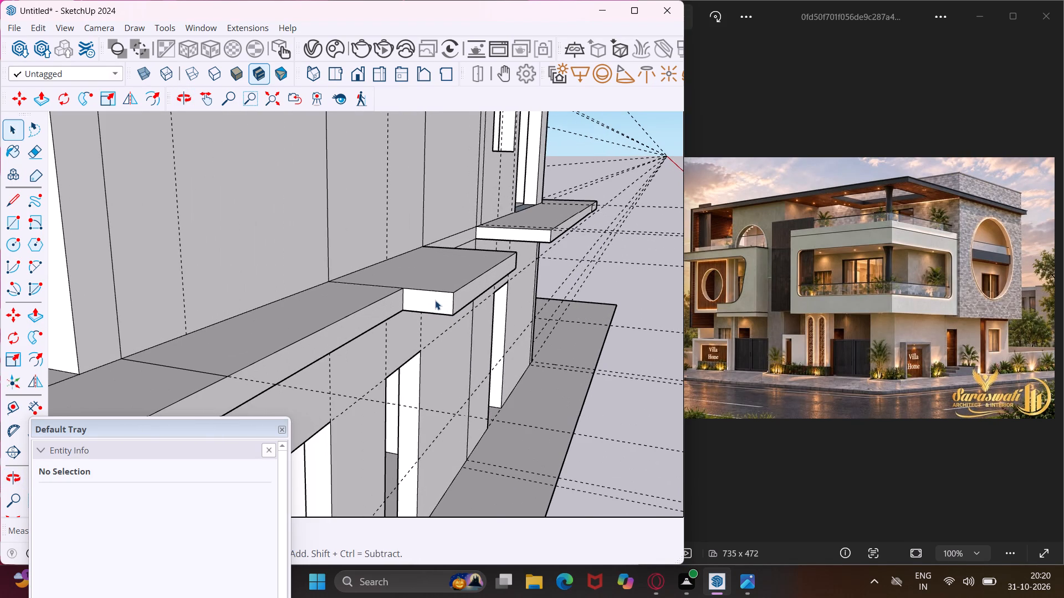
pyautogui.click(435, 300)
pyautogui.press('p')
pyautogui.click(435, 300)
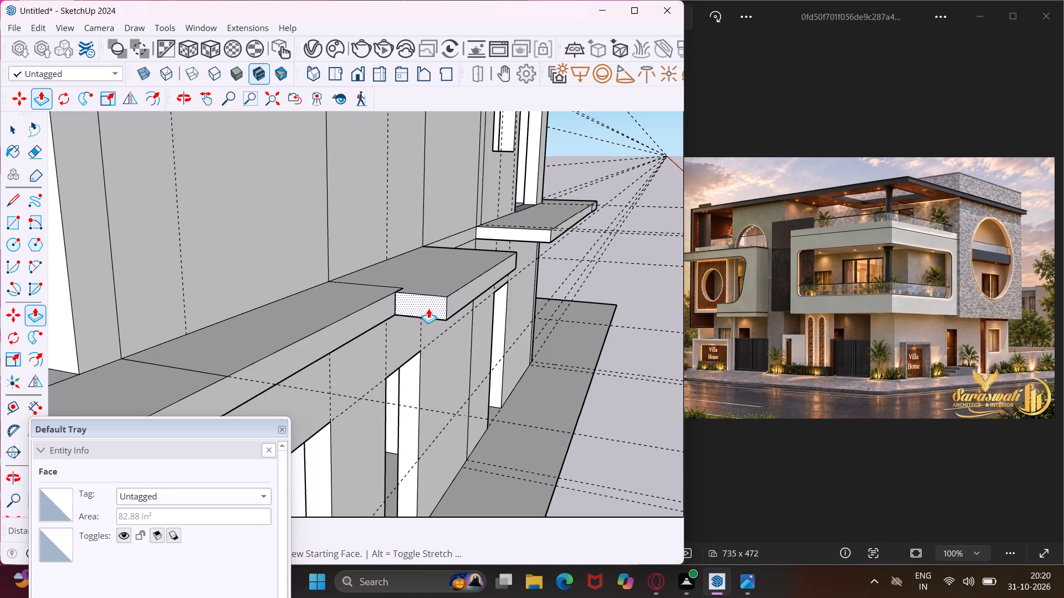
pyautogui.scroll(-5, 427, 308)
pyautogui.click(401, 324)
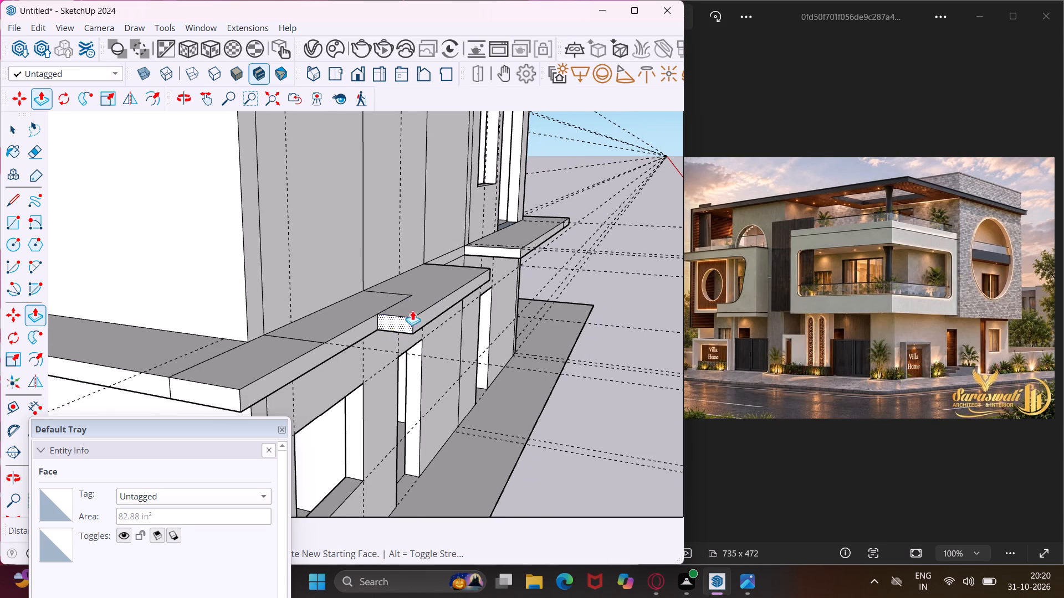
pyautogui.press('Escape')
pyautogui.press('space')
# Draw a line along the top of the slab above the ground-floor door, parallel to its outer edge, to mark off a narrow strip.
pyautogui.moveTo(427, 287); pyautogui.dragTo(436, 317, button='middle')
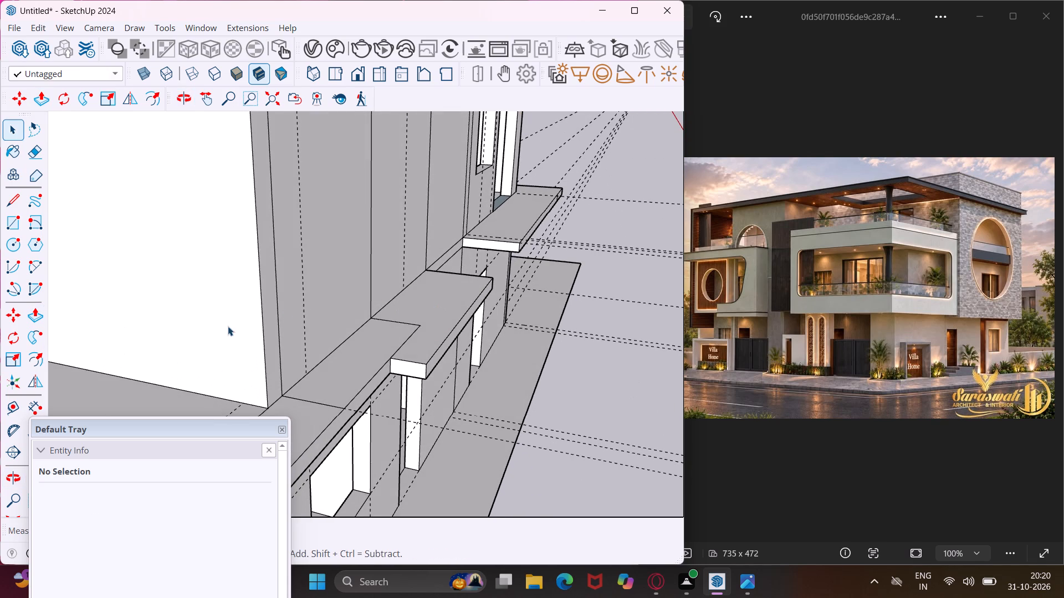
pyautogui.click(13, 210)
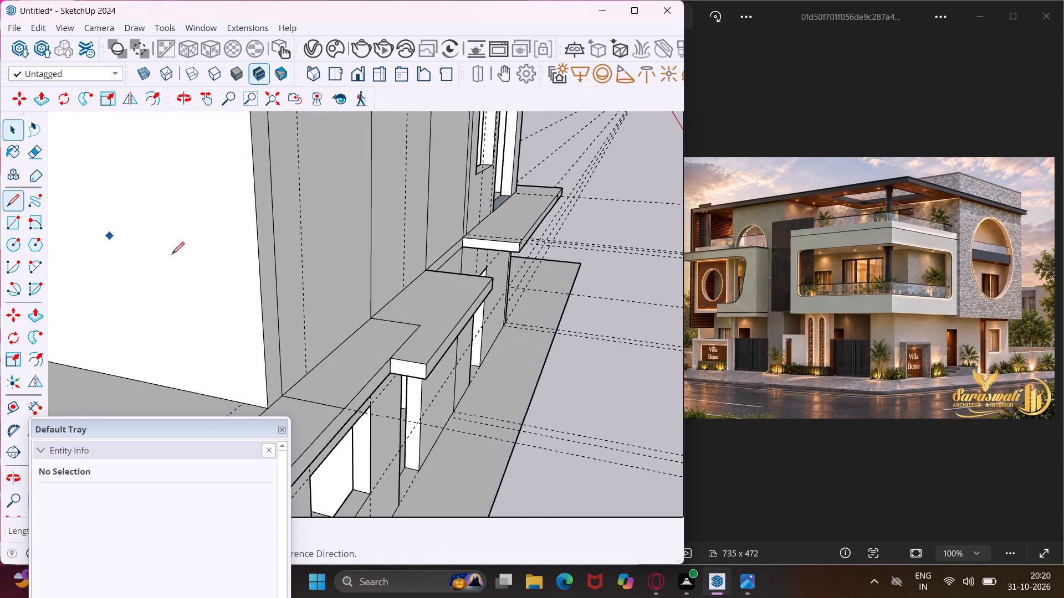
pyautogui.scroll(4, 409, 336)
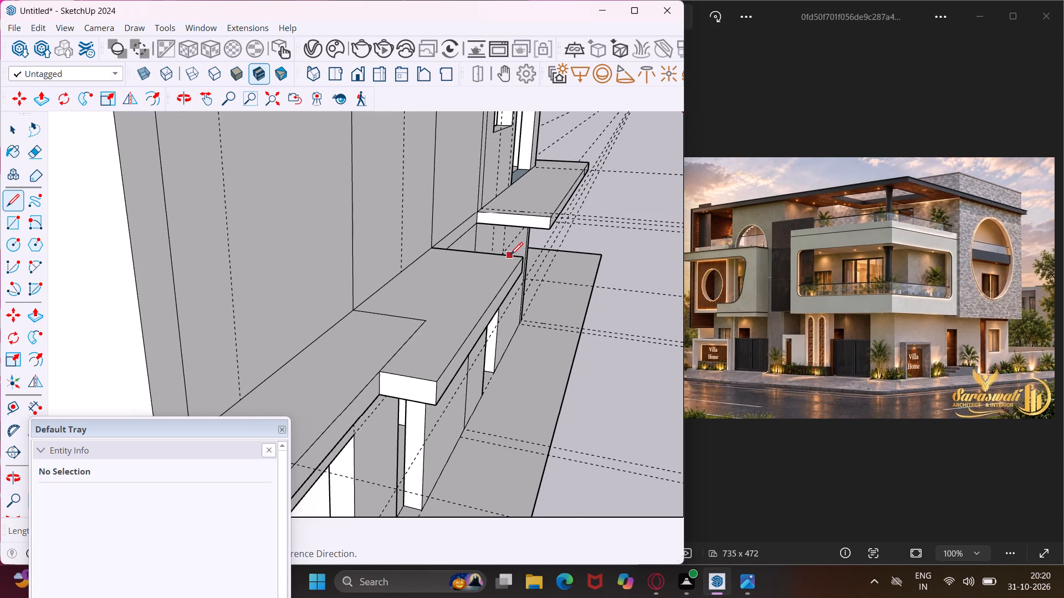
pyautogui.click(509, 255)
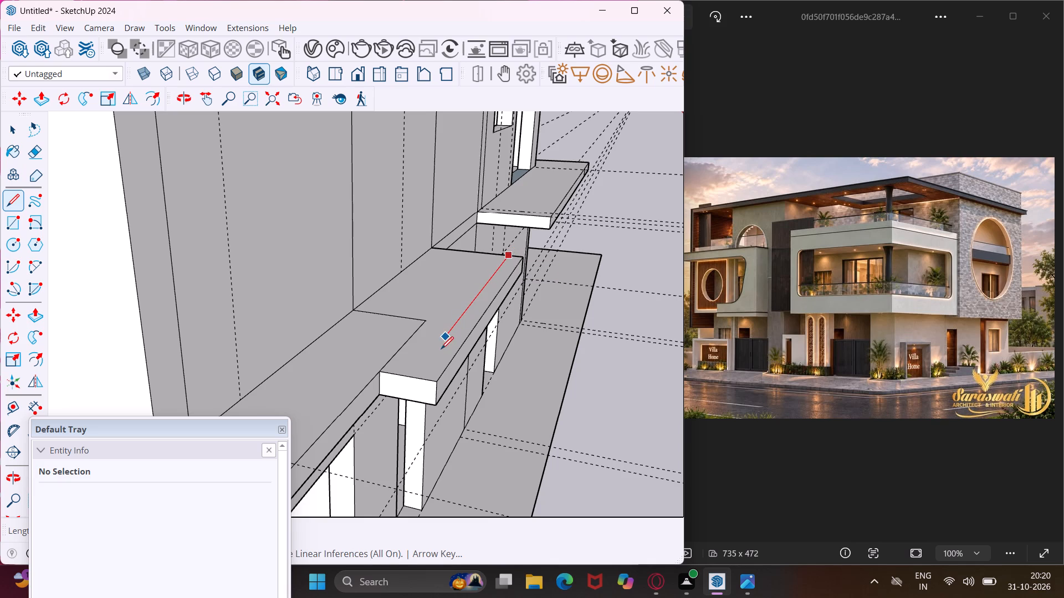
pyautogui.click(416, 377)
pyautogui.press('Escape')
pyautogui.press('space')
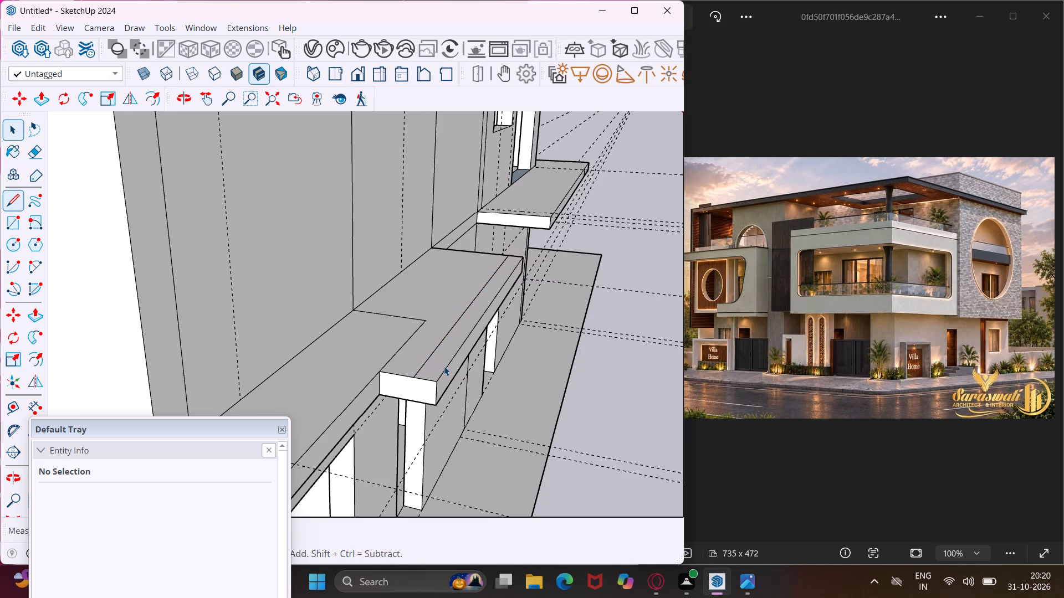
# Push/Pull the narrow strip on the slab above the ground-floor door up to the underside of the upper slab to form a wall.
pyautogui.scroll(2, 447, 360)
pyautogui.click(447, 359)
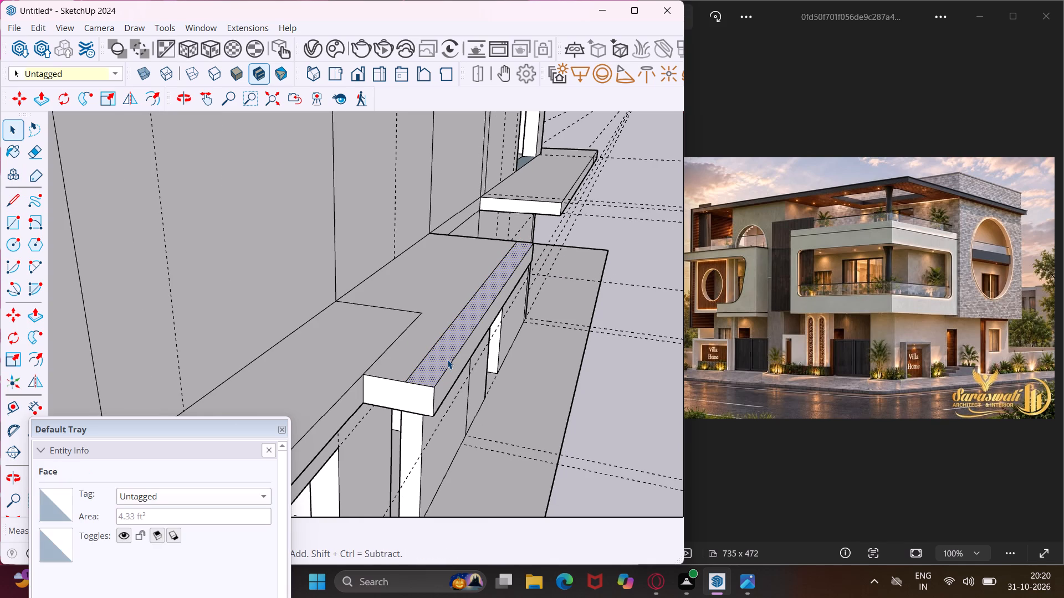
pyautogui.press('p')
pyautogui.click(447, 359)
pyautogui.scroll(-3, 443, 333)
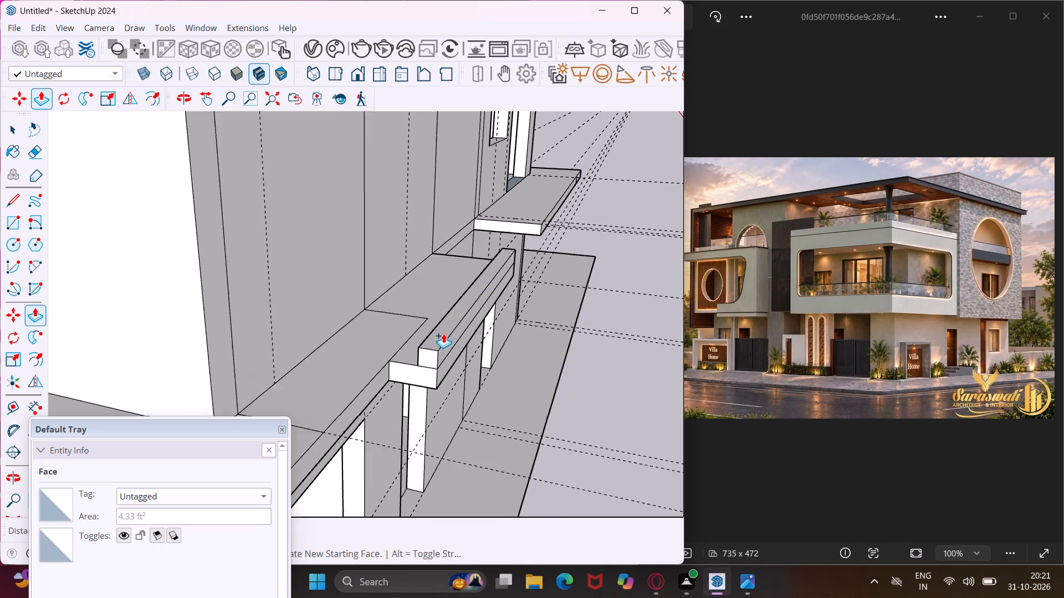
pyautogui.scroll(-12, 443, 333)
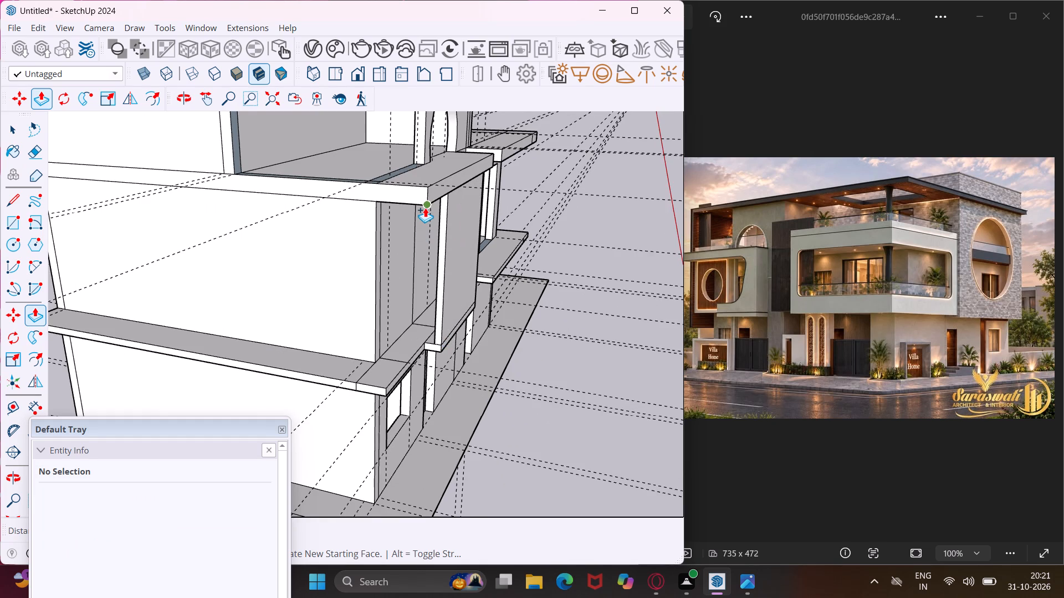
pyautogui.moveTo(425, 208); pyautogui.dragTo(426, 148, button='middle')
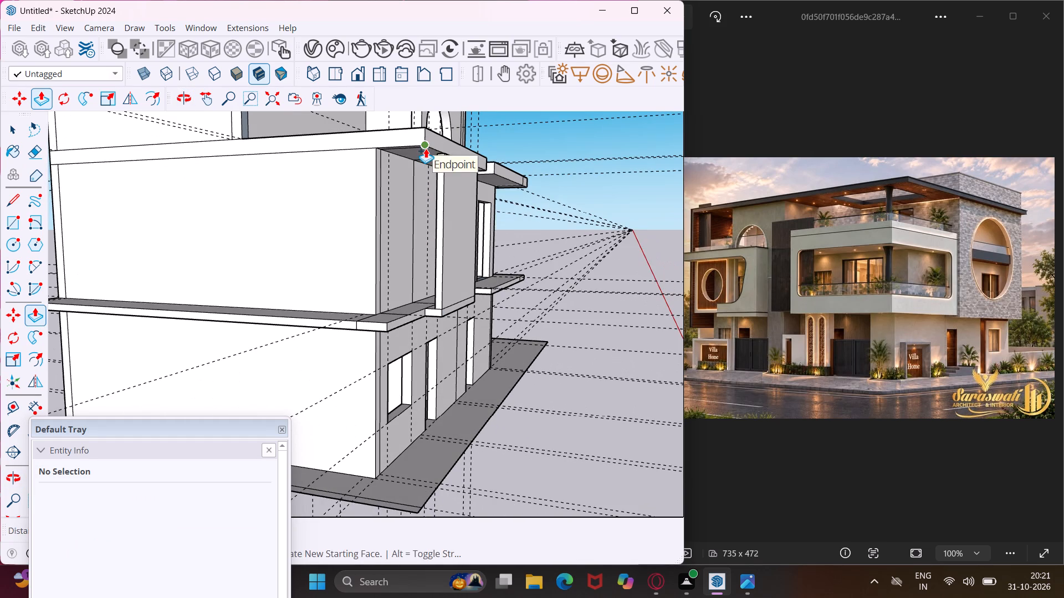
pyautogui.click(426, 148)
pyautogui.press('Escape')
pyautogui.press('space')
# Draw a two-point arc on the new first-floor wall, curving from its top edge down toward the inner side as a rounded upper corner.
pyautogui.moveTo(474, 186); pyautogui.dragTo(472, 186, button='middle')
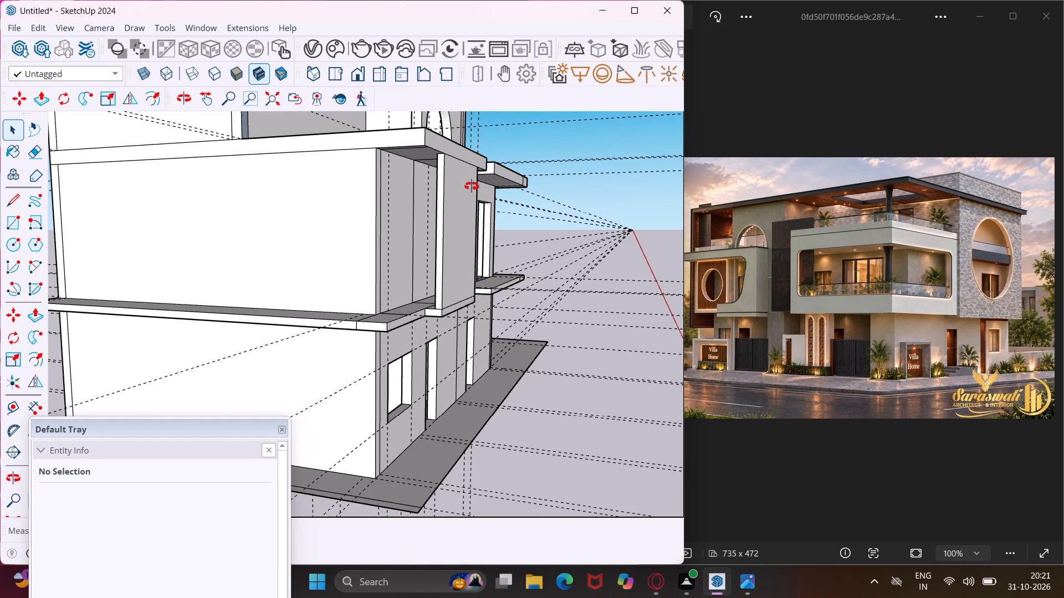
pyautogui.moveTo(472, 186); pyautogui.dragTo(431, 211, button='middle')
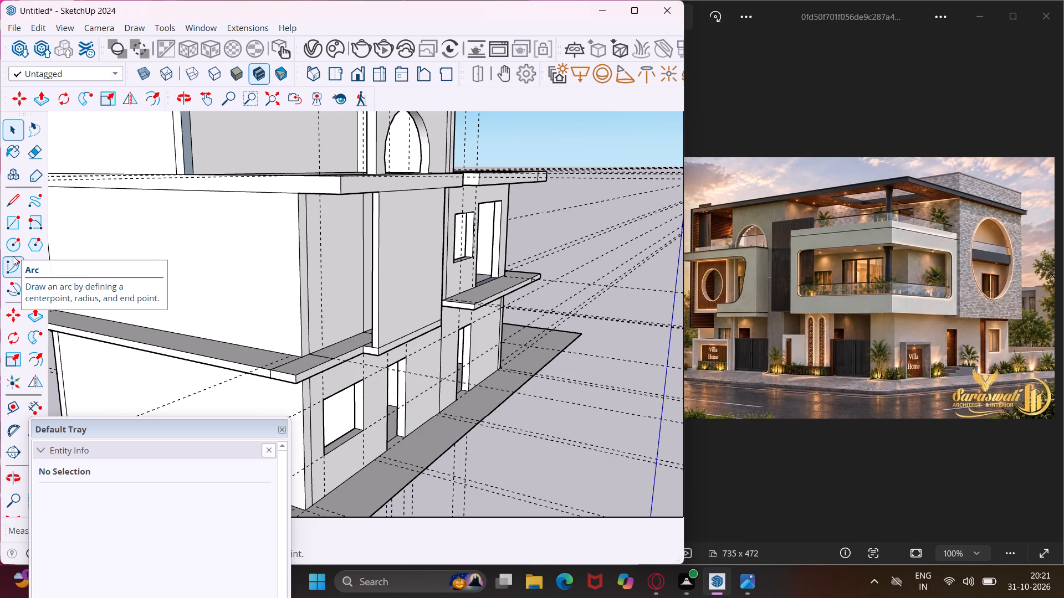
pyautogui.click(41, 271)
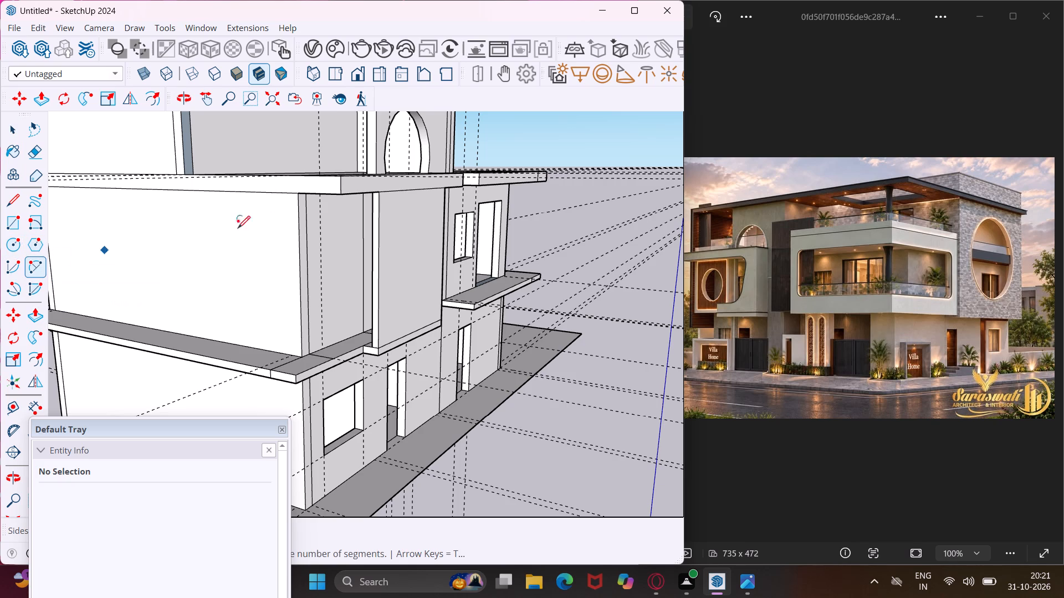
pyautogui.moveTo(426, 205); pyautogui.dragTo(365, 228, button='middle')
pyautogui.scroll(8, 364, 221)
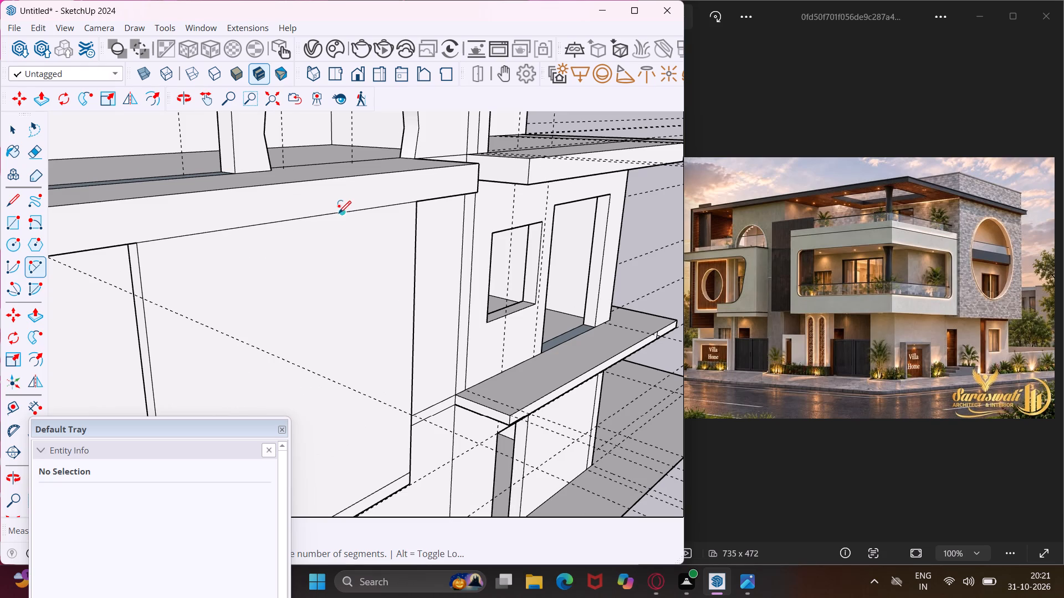
pyautogui.click(339, 214)
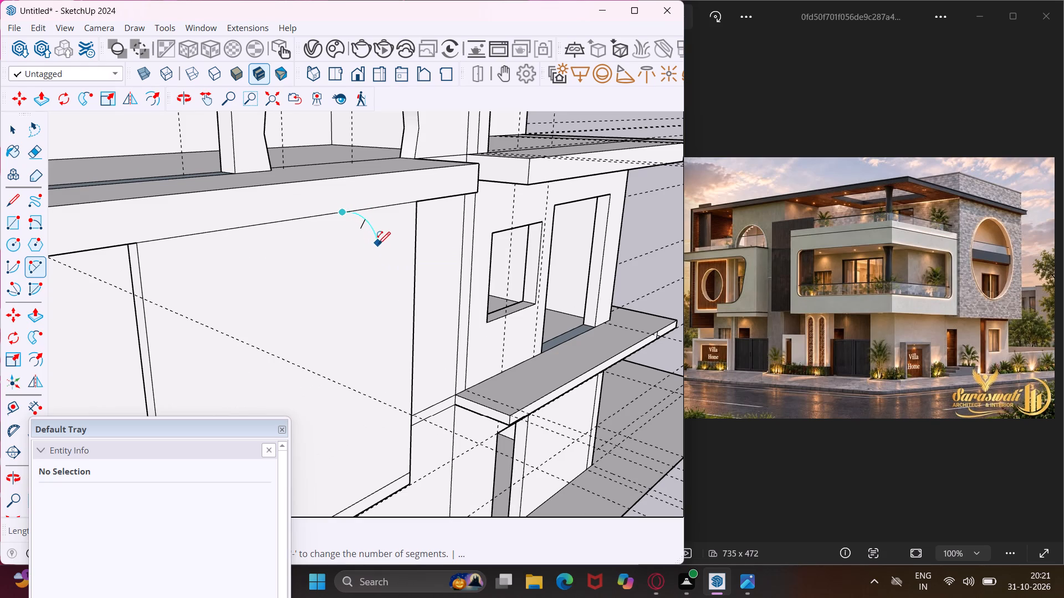
pyautogui.click(378, 248)
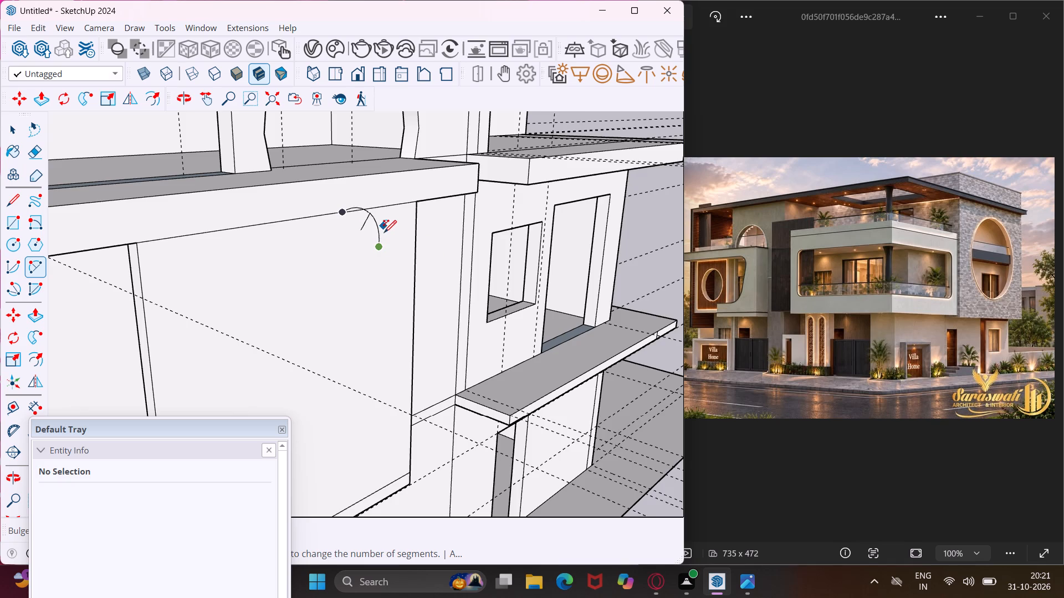
pyautogui.scroll(4, 384, 233)
pyautogui.moveTo(374, 241); pyautogui.dragTo(277, 221, button='middle')
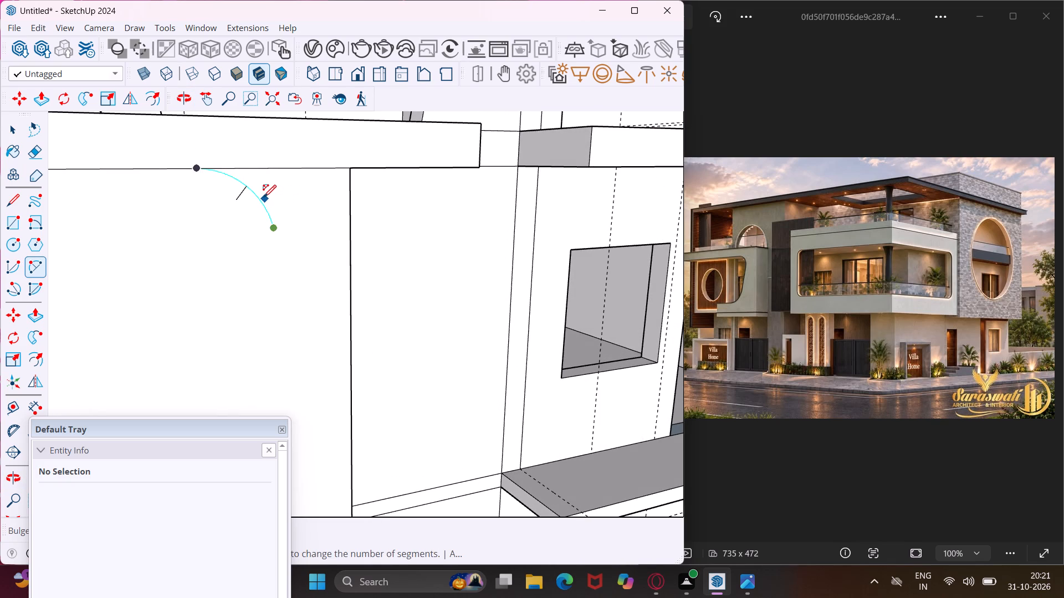
pyautogui.click(264, 197)
# Draw a slanted line on the wall from the arc's lower end down and outward to a point above the wall's base.
pyautogui.moveTo(270, 200); pyautogui.dragTo(332, 184, button='middle')
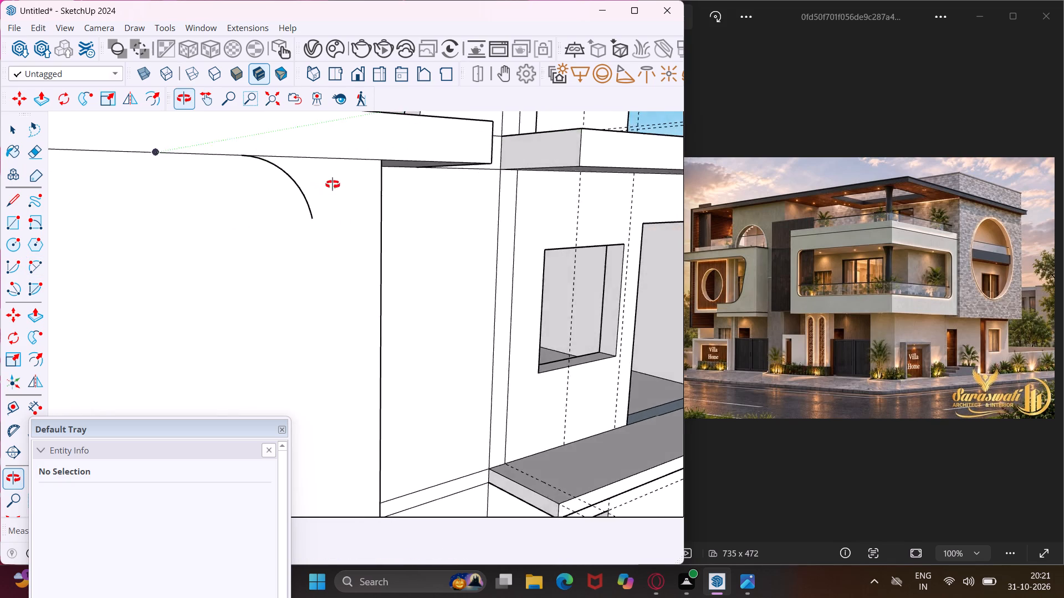
pyautogui.moveTo(332, 184); pyautogui.dragTo(349, 182, button='middle')
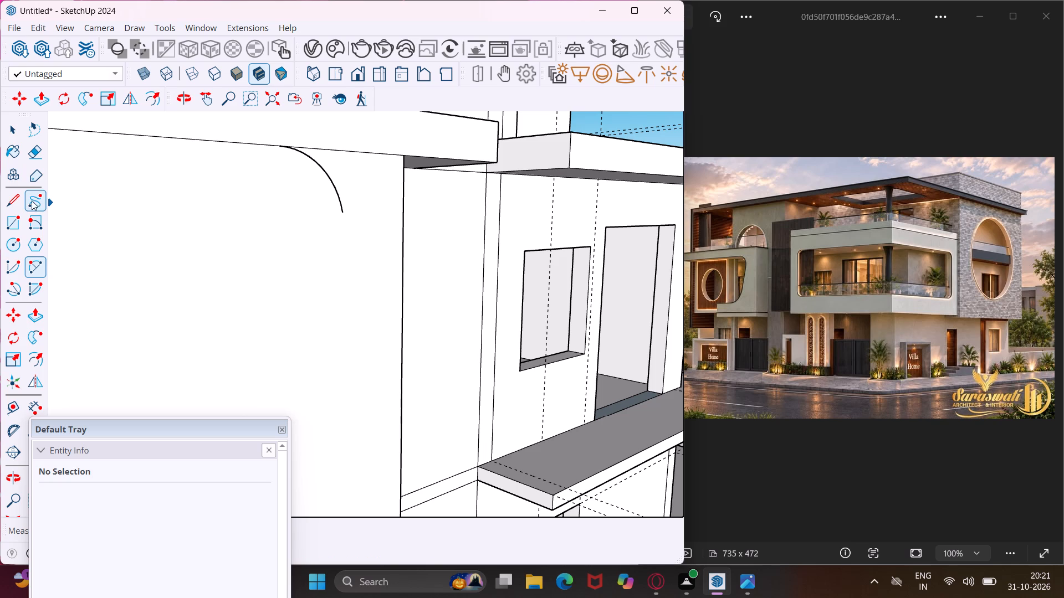
pyautogui.click(23, 199)
pyautogui.scroll(-2, 344, 120)
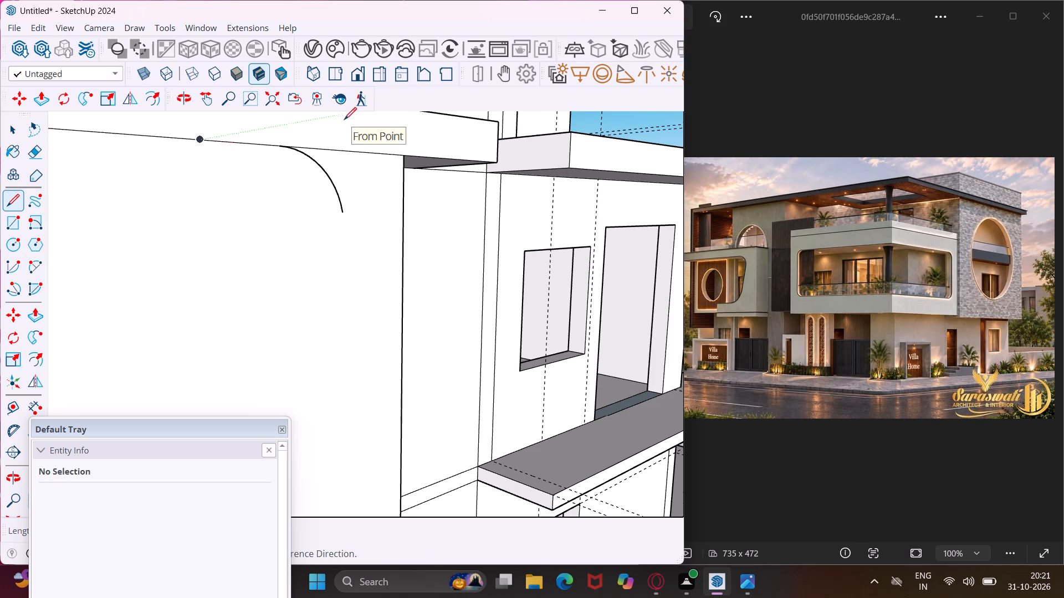
pyautogui.scroll(-8, 344, 120)
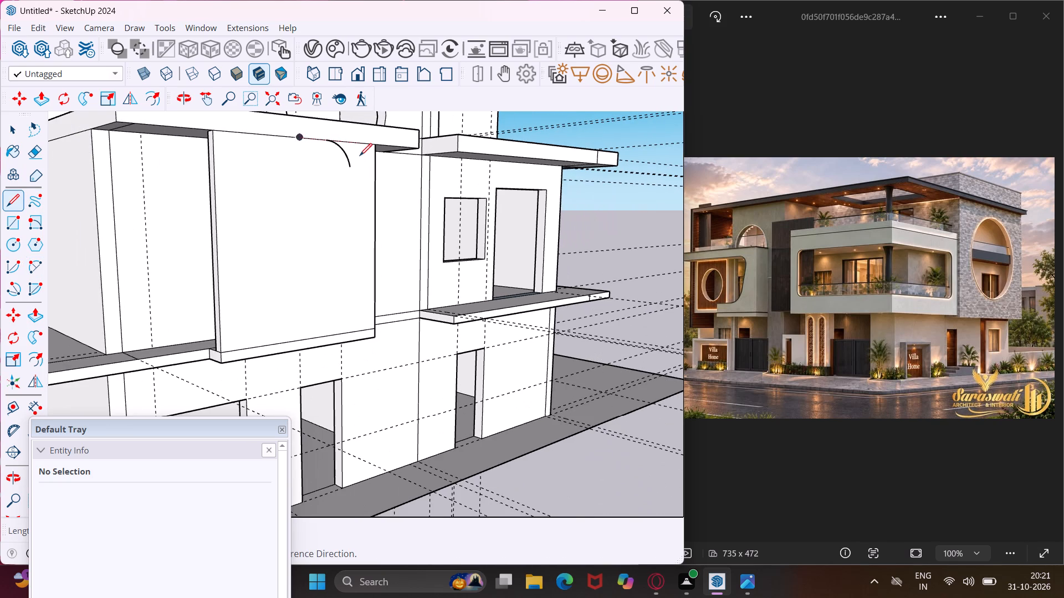
pyautogui.click(351, 166)
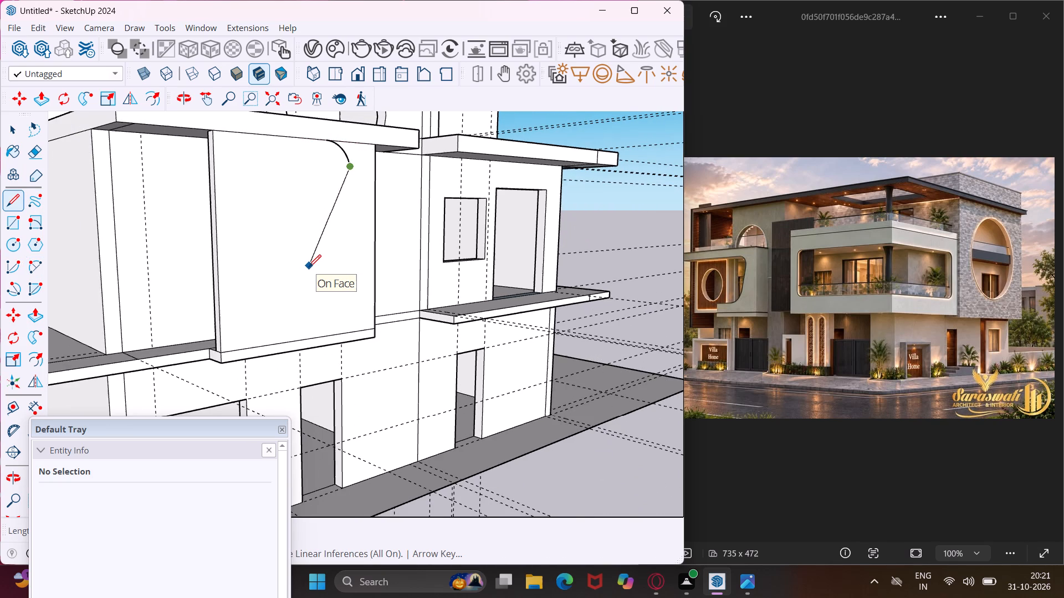
pyautogui.click(309, 298)
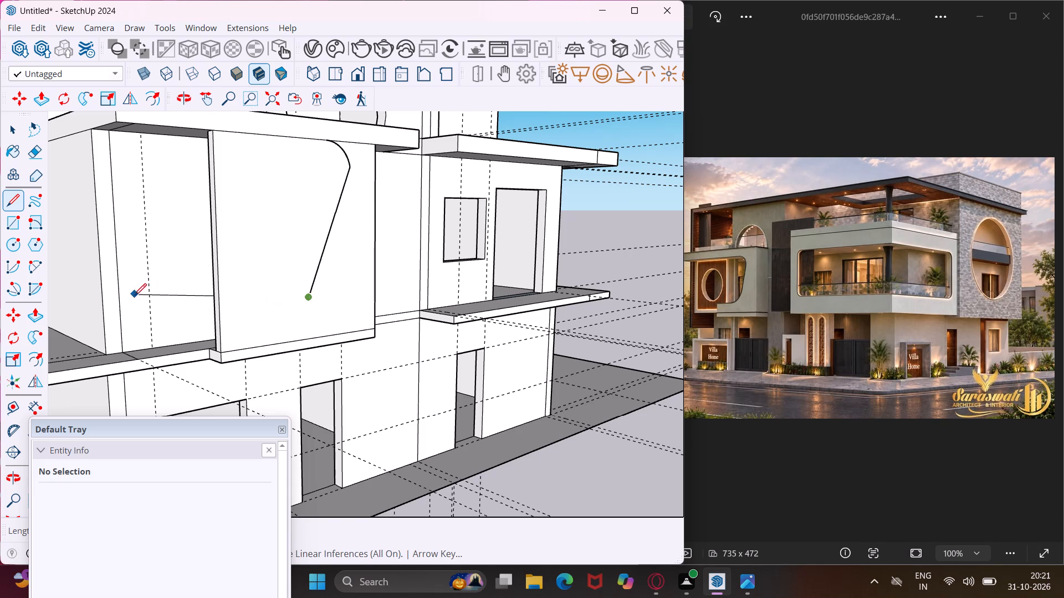
pyautogui.press('Escape')
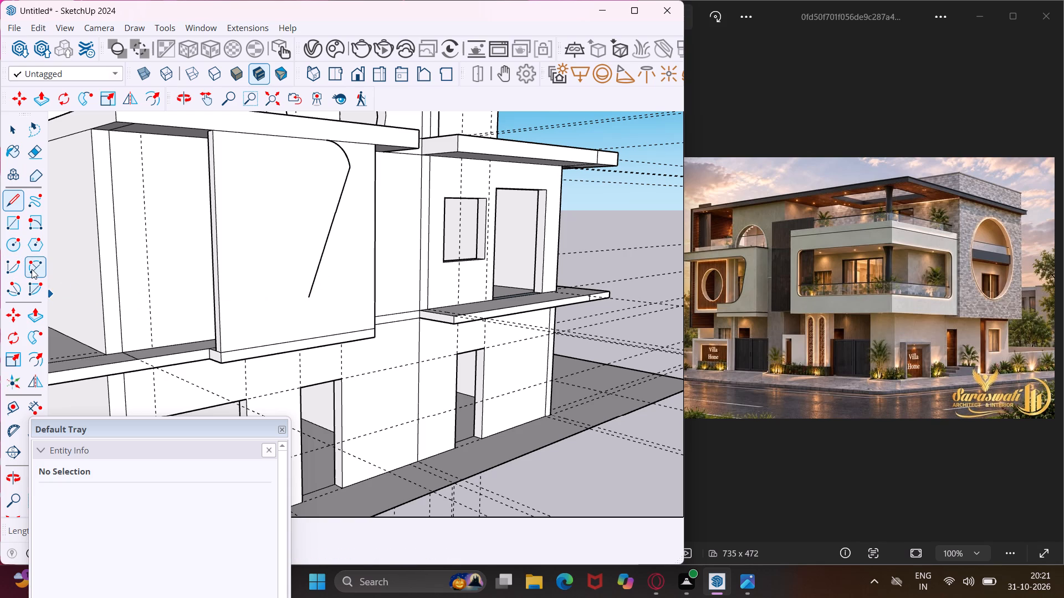
# Draw a small two-point arc from the slanted line's lower end, curving toward the wall's free edge as a rounded lower corner.
pyautogui.click(32, 269)
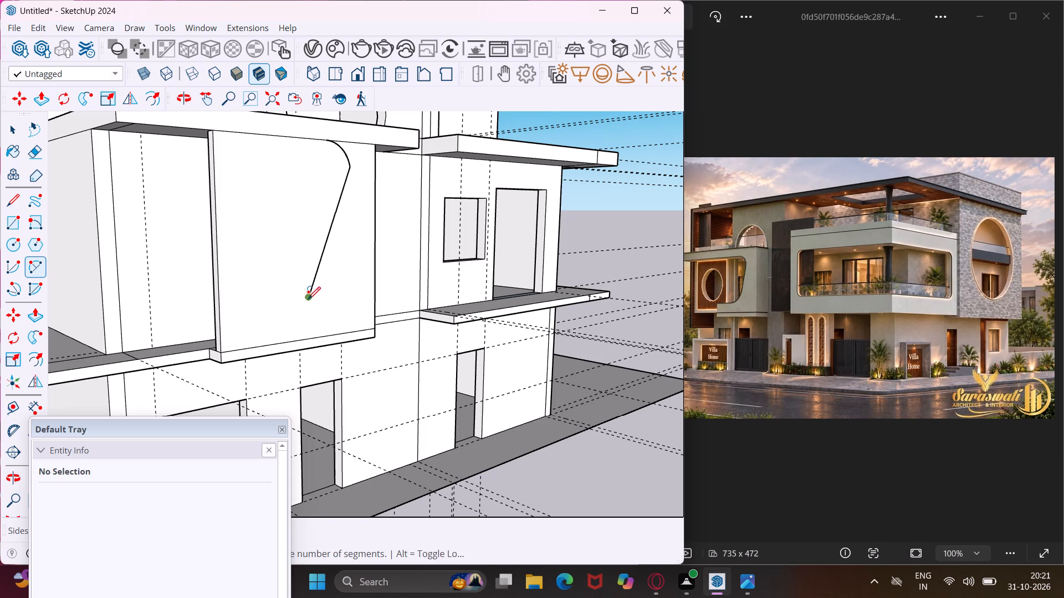
pyautogui.click(308, 299)
pyautogui.scroll(3, 278, 320)
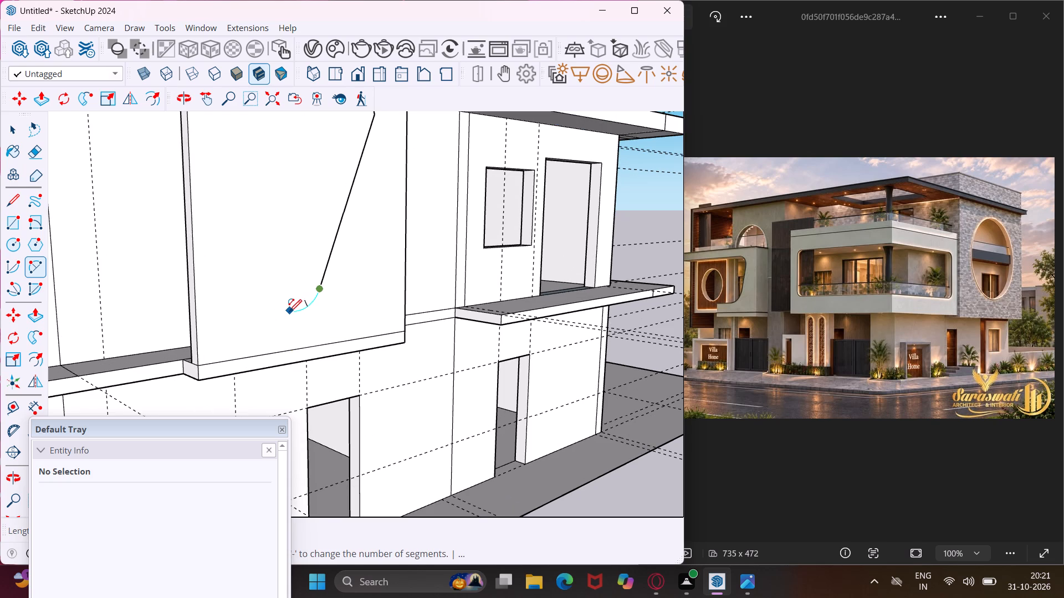
pyautogui.click(295, 311)
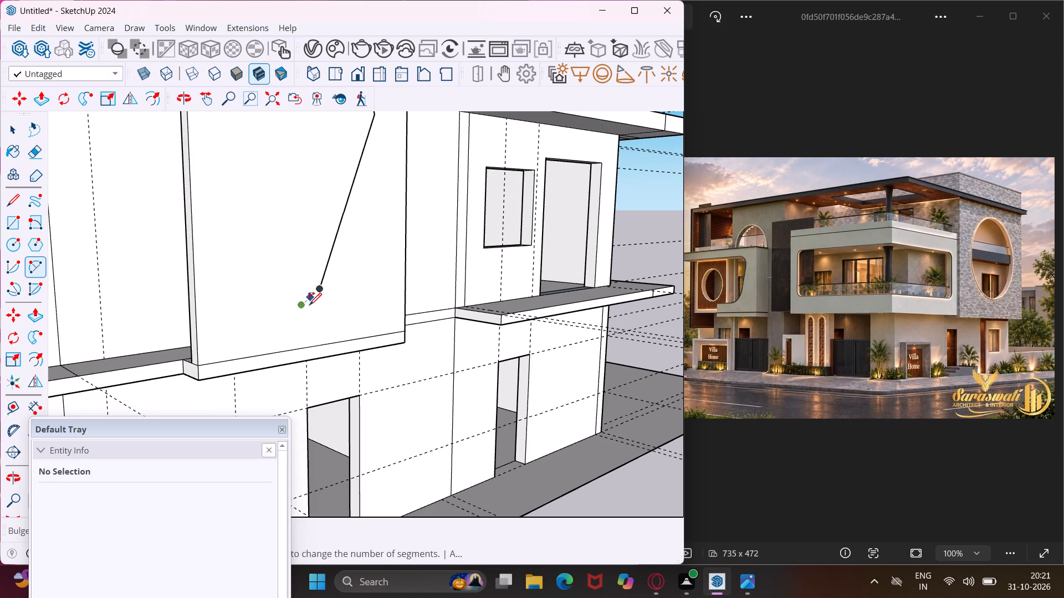
pyautogui.scroll(13, 309, 303)
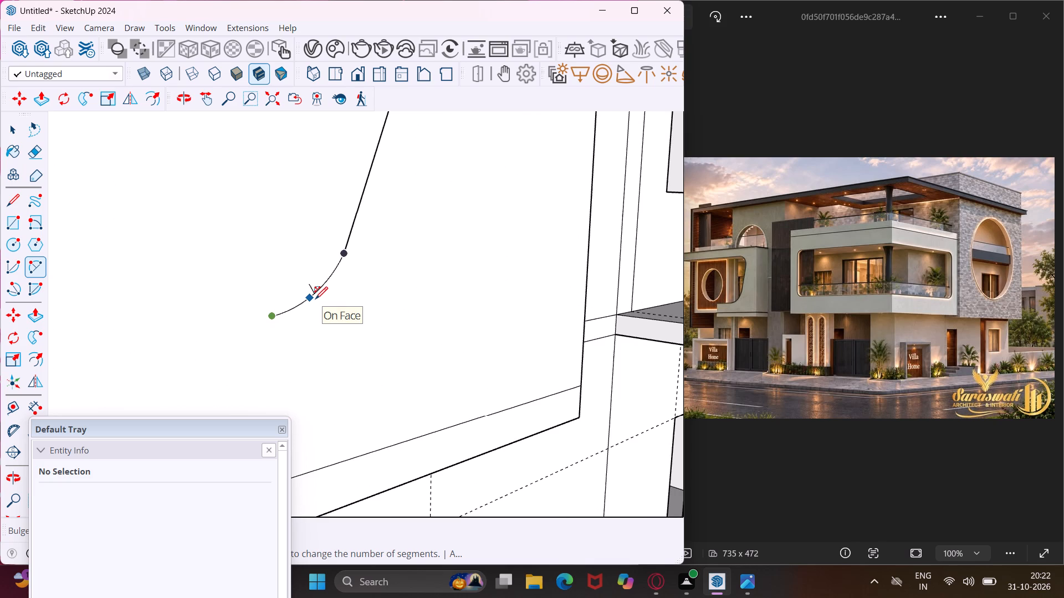
pyautogui.click(316, 299)
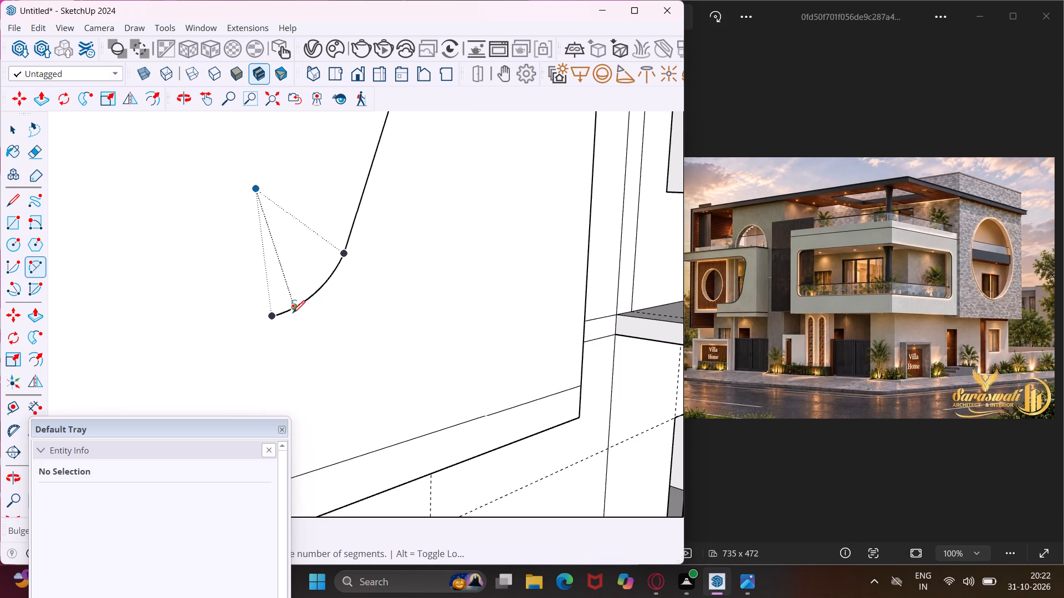
pyautogui.click(271, 317)
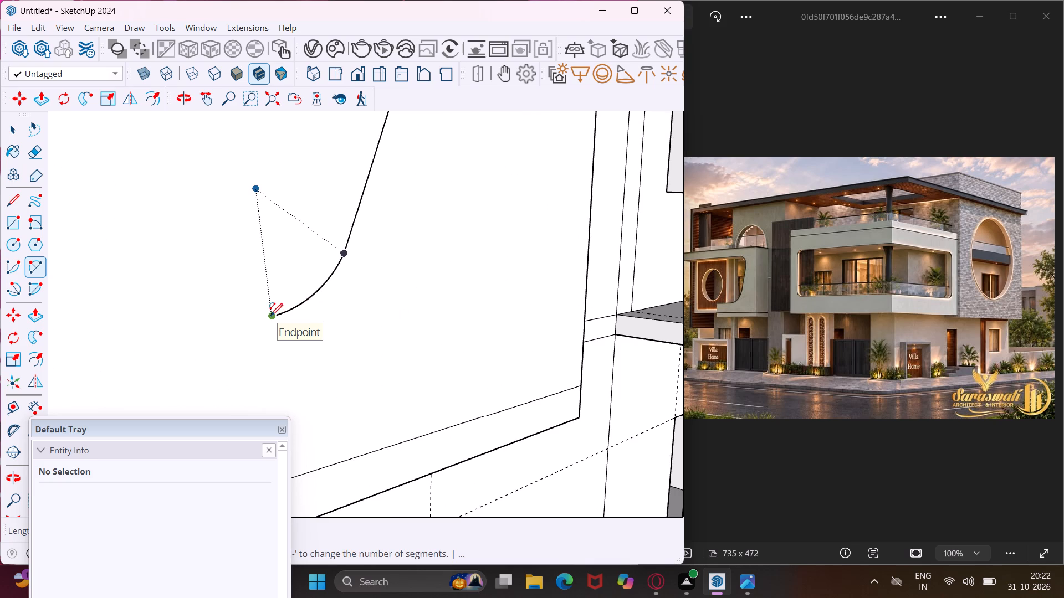
pyautogui.press('Escape')
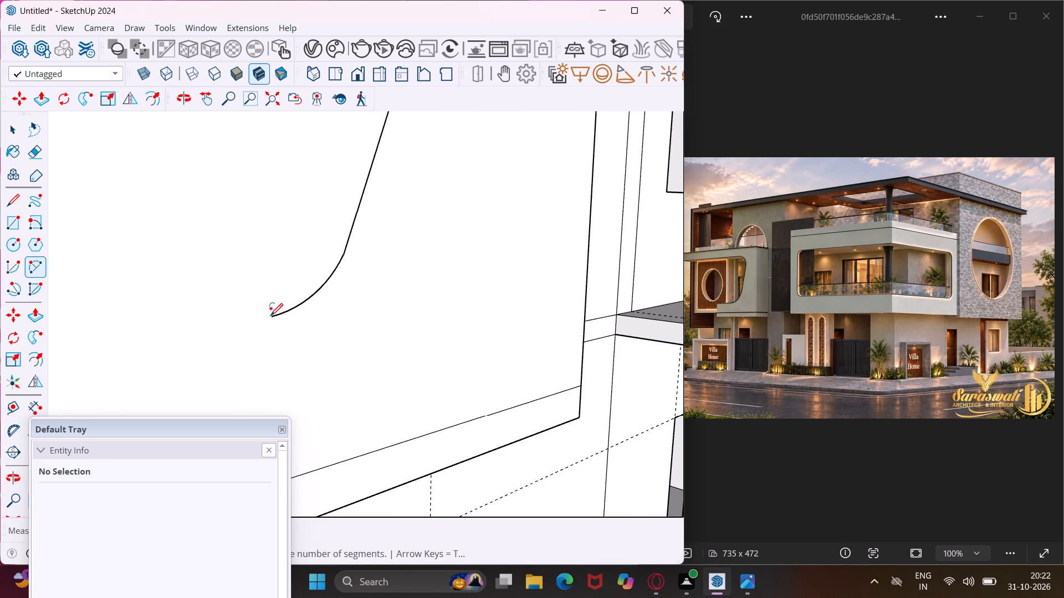
# Draw a horizontal line along the red axis from the lower arc's end to the wall's free edge to close the opening outline.
pyautogui.click(11, 208)
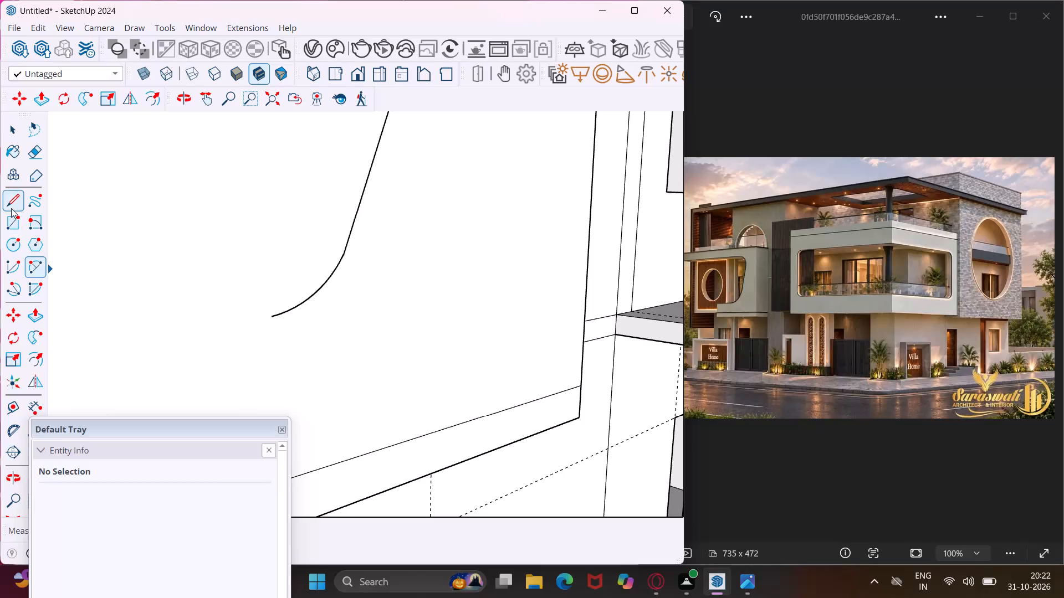
pyautogui.scroll(-11, 284, 313)
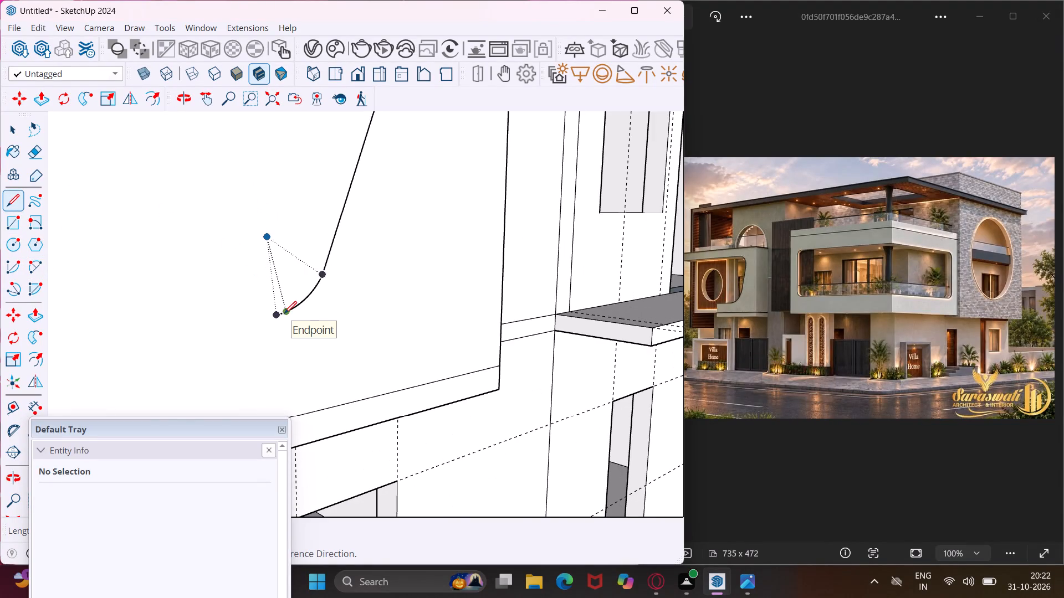
pyautogui.scroll(-6, 284, 313)
pyautogui.scroll(4, 283, 313)
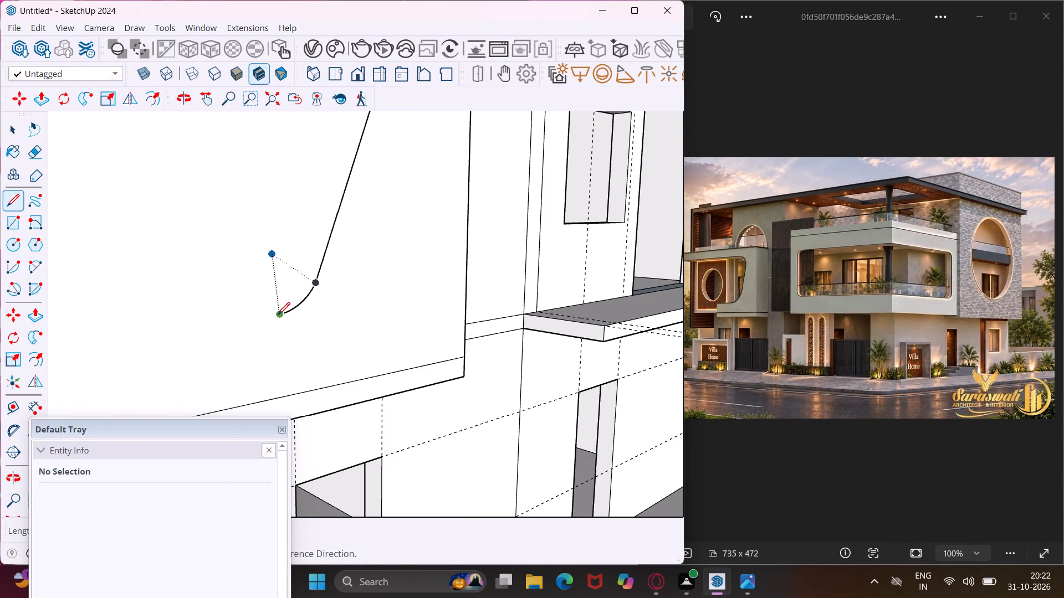
pyautogui.click(278, 315)
pyautogui.scroll(-7, 236, 318)
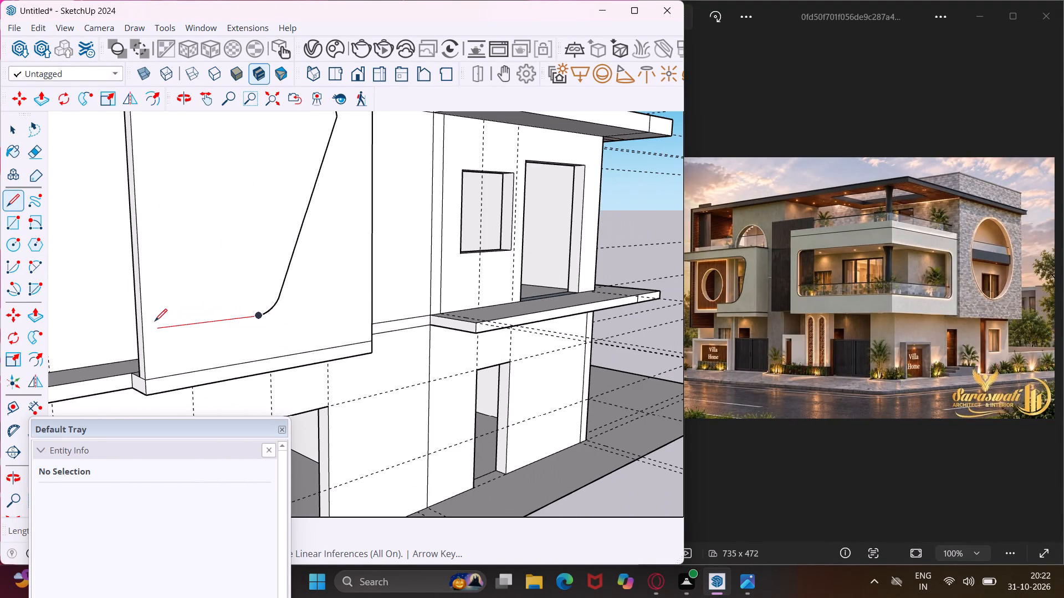
pyautogui.click(140, 332)
pyautogui.press('Escape')
pyautogui.press('space')
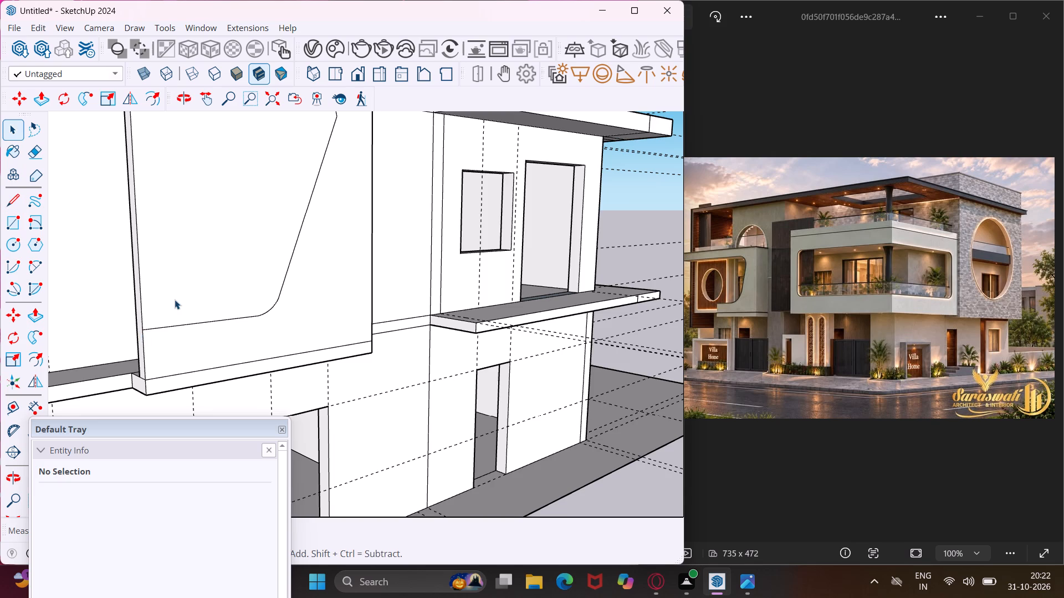
# Push/Pull the curved face through the wall's thickness to cut the opening, leaving a low parapet and a slanted side.
pyautogui.scroll(-5, 175, 299)
pyautogui.moveTo(175, 299); pyautogui.dragTo(244, 325, button='middle')
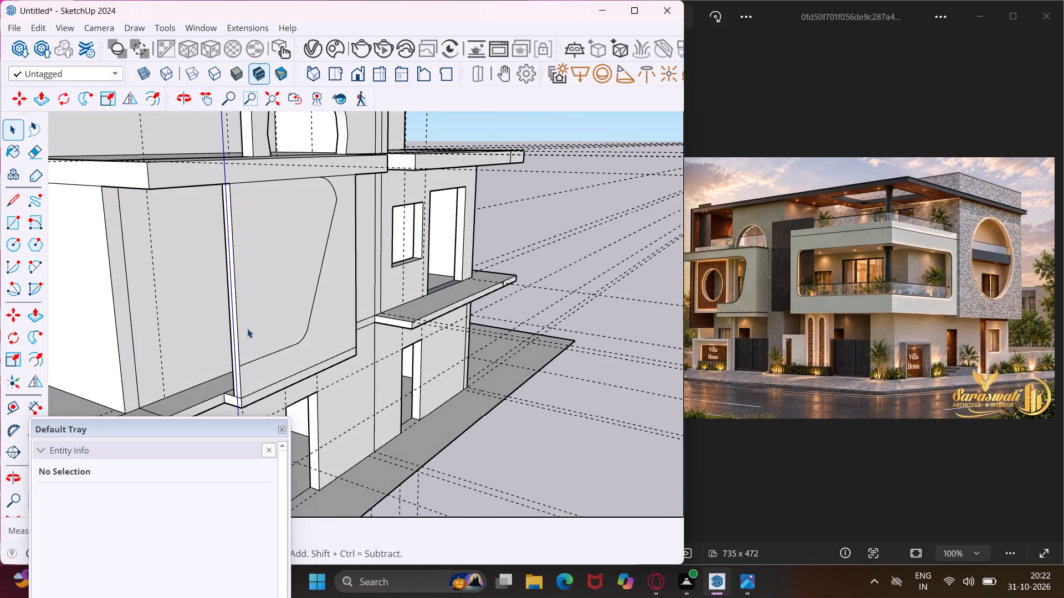
pyautogui.click(247, 328)
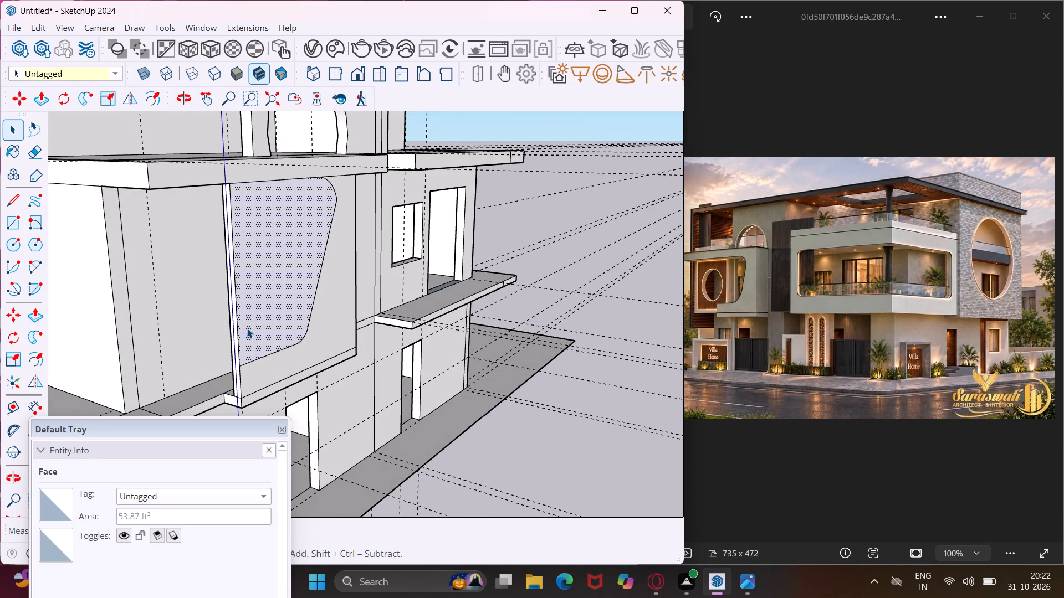
pyautogui.press('p')
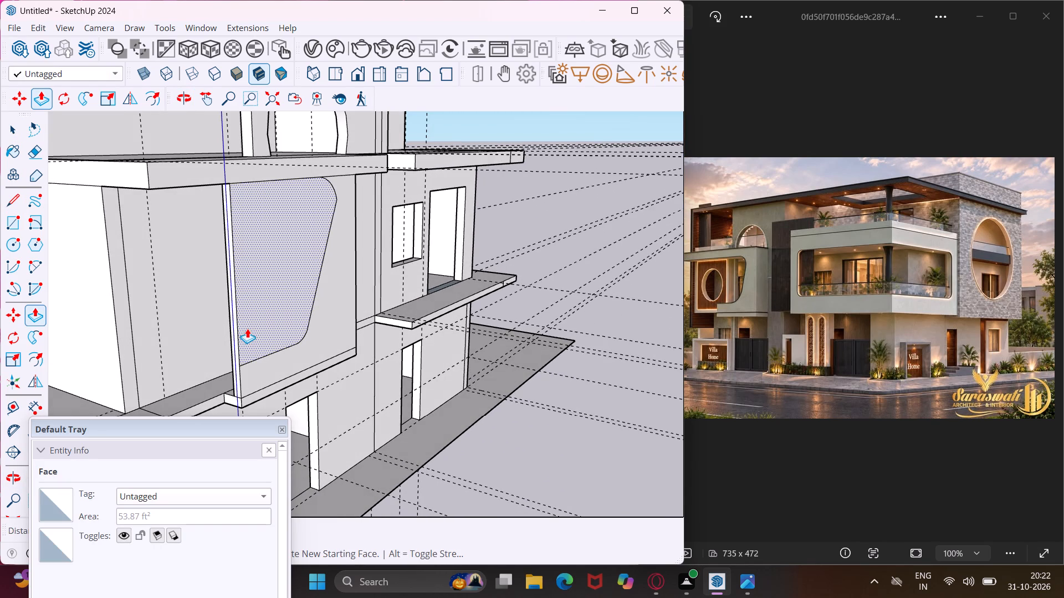
pyautogui.click(247, 328)
pyautogui.click(234, 318)
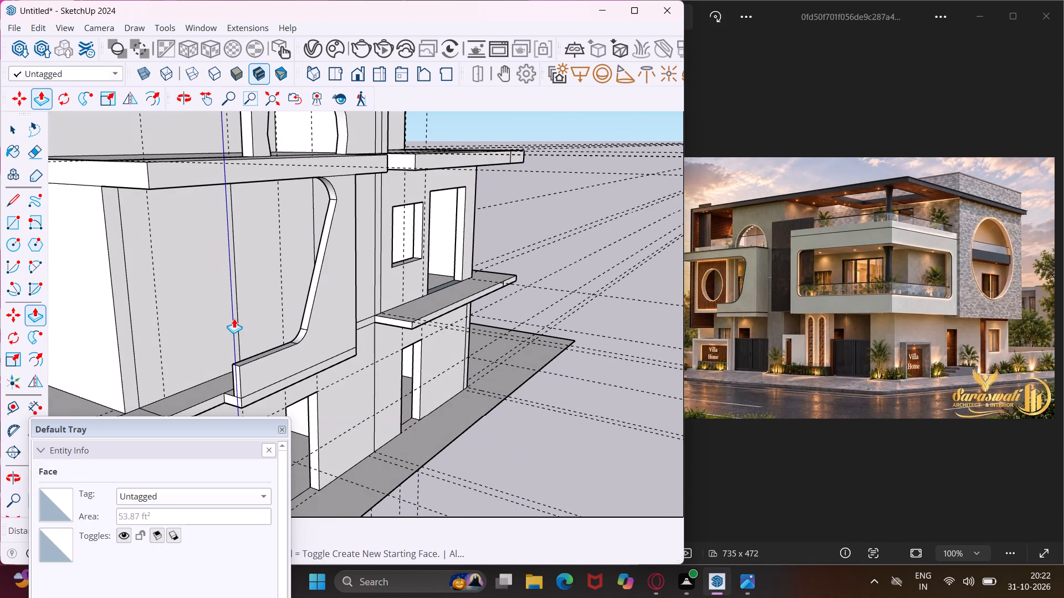
pyautogui.press('Escape')
pyautogui.press('space')
pyautogui.moveTo(234, 318); pyautogui.dragTo(301, 322, button='middle')
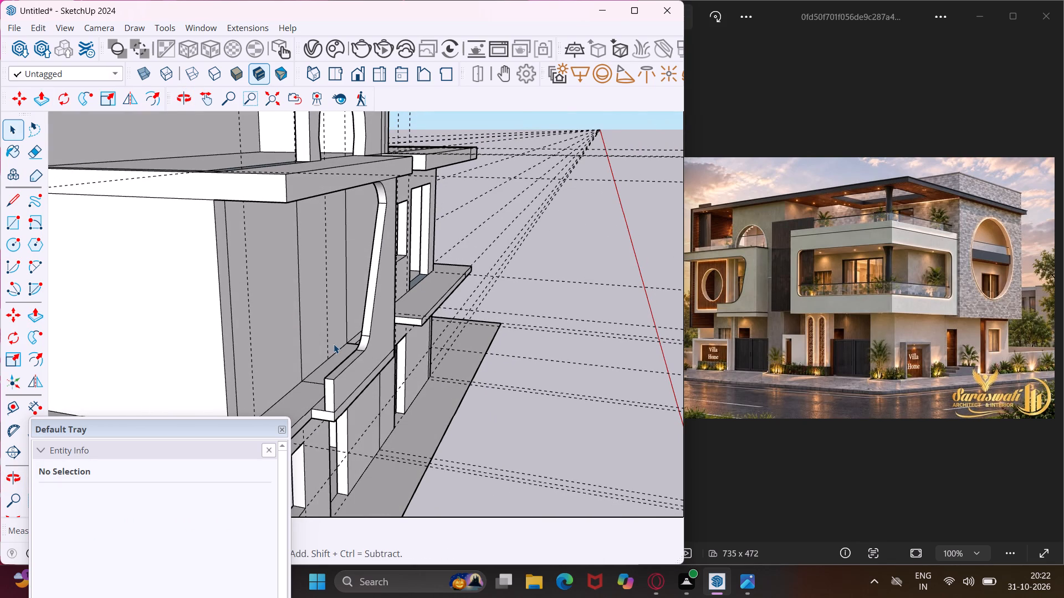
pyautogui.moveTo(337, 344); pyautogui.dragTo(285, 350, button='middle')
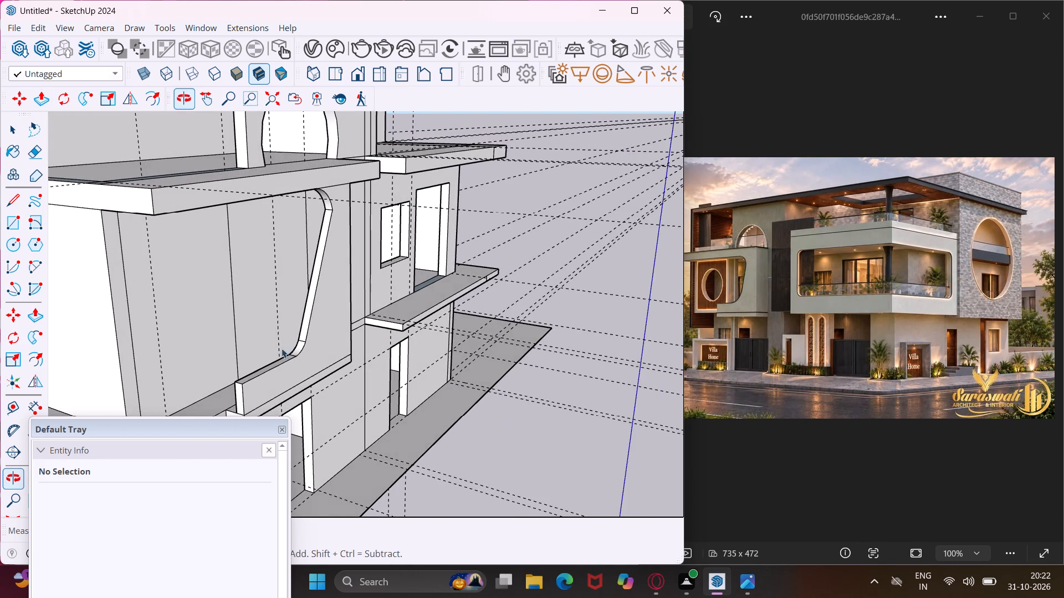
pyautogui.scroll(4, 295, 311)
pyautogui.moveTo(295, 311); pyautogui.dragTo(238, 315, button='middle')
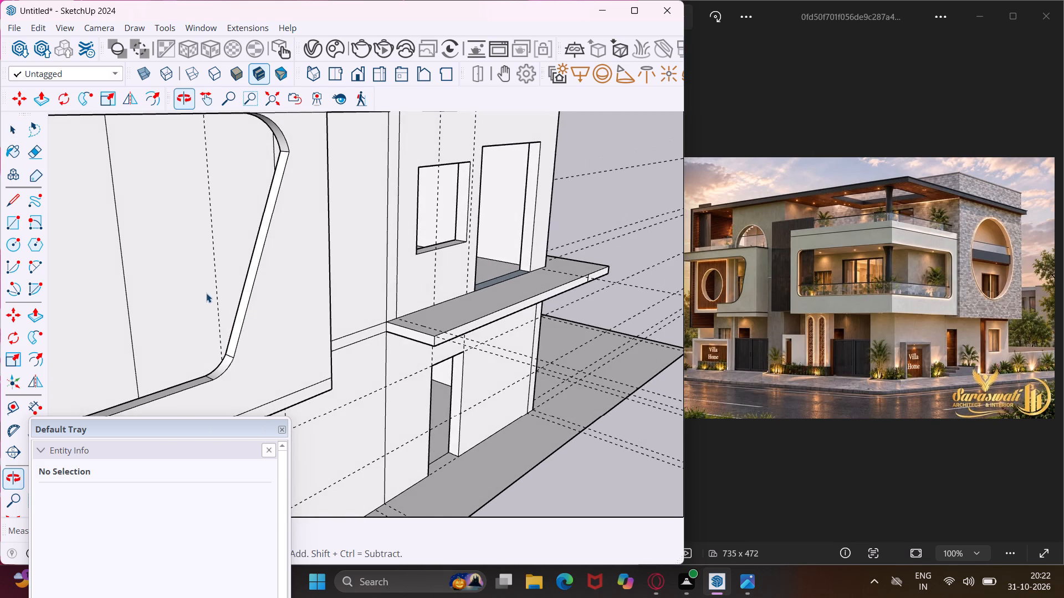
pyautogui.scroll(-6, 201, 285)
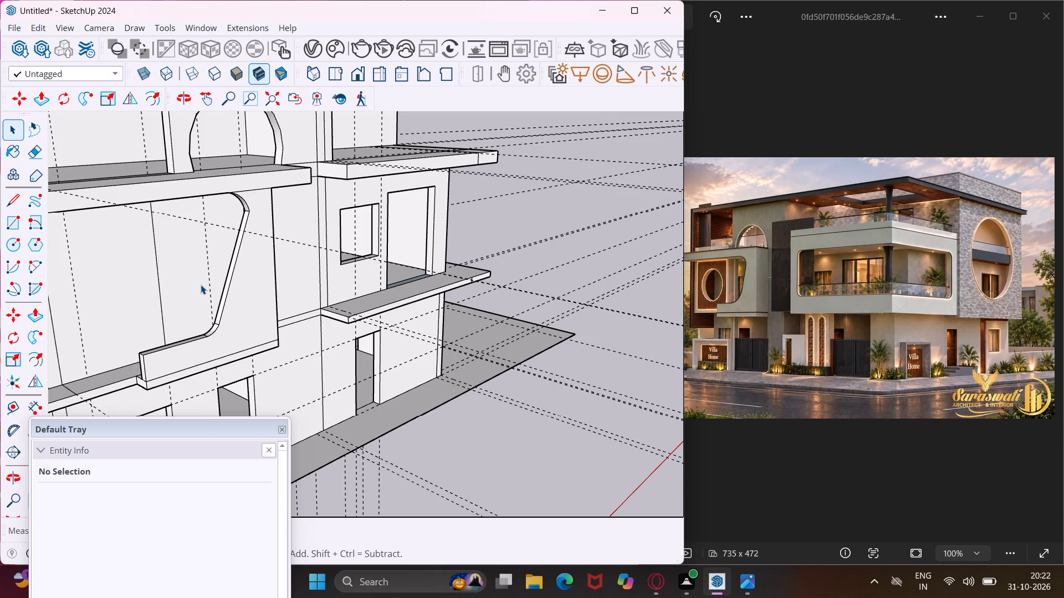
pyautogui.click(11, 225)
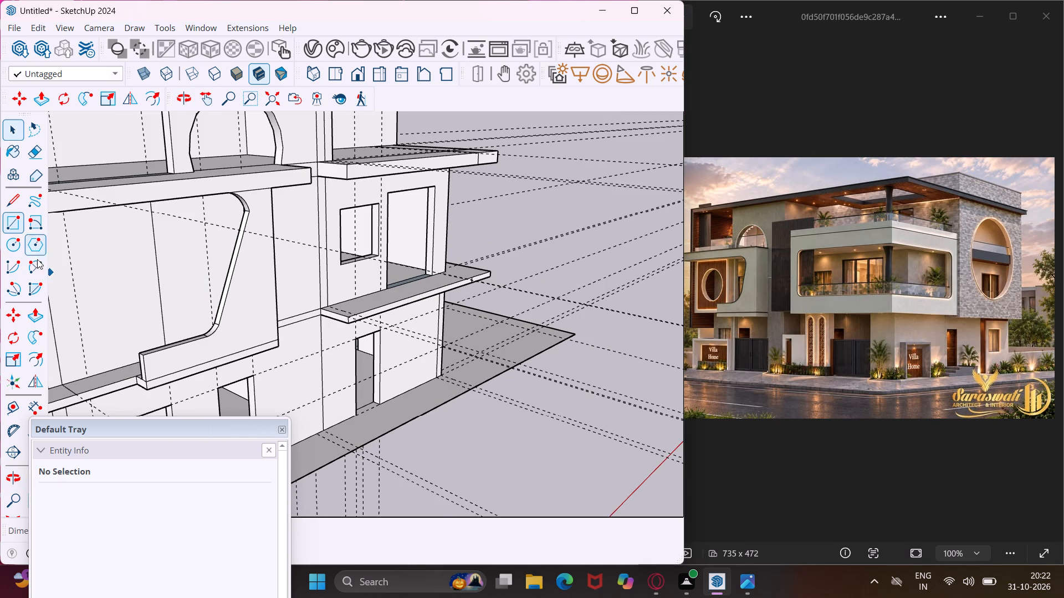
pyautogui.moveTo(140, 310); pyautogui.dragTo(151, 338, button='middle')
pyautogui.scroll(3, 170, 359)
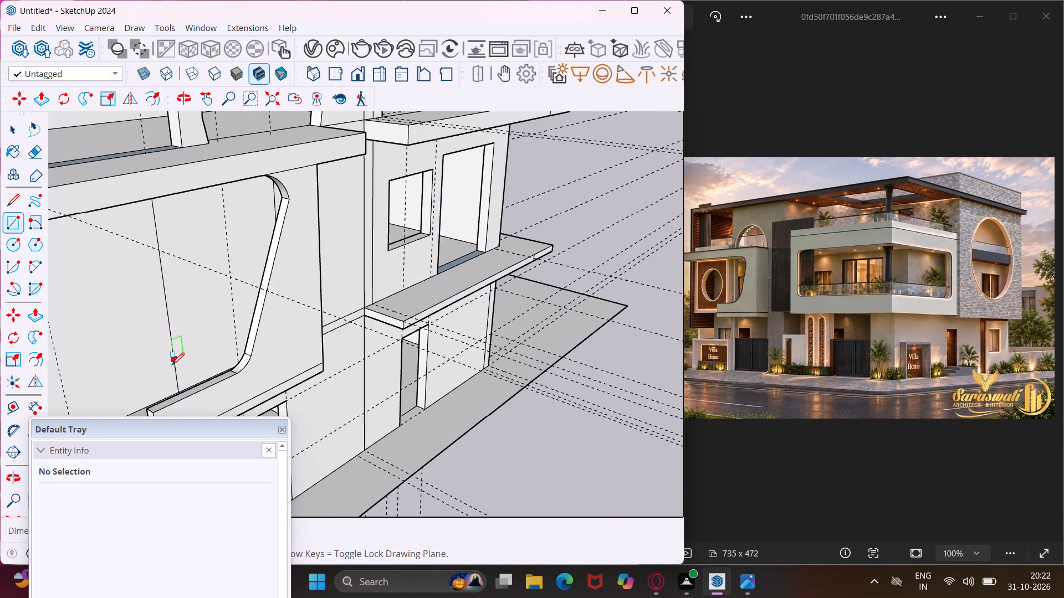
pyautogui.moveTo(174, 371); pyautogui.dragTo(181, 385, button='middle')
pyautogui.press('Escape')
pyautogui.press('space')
# Place a horizontal guide on the balcony's recessed back wall, 3' below its top edge under the slab.
pyautogui.moveTo(183, 388); pyautogui.dragTo(183, 387, button='middle')
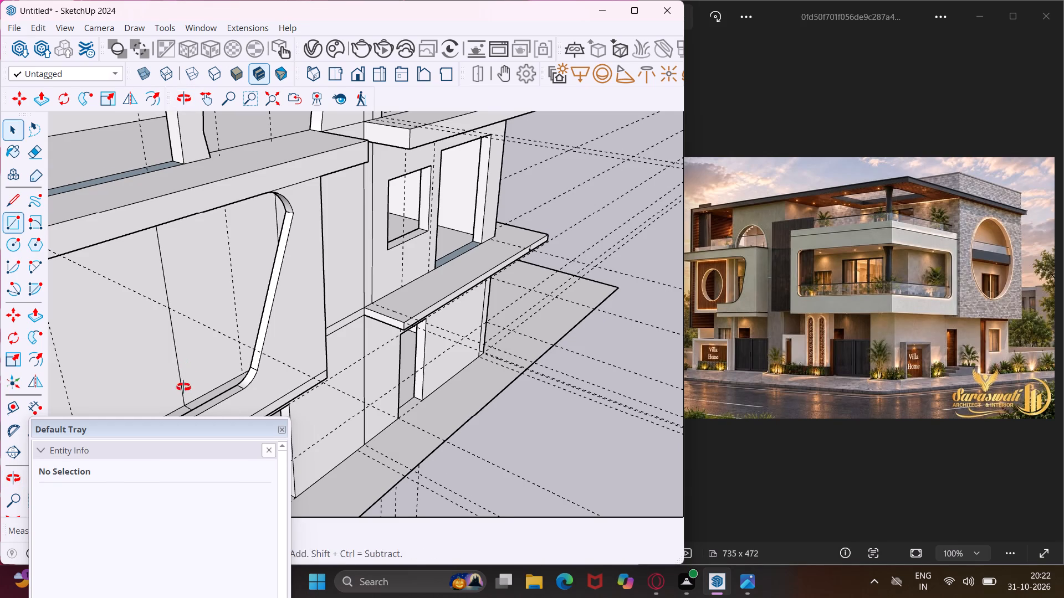
pyautogui.moveTo(183, 387); pyautogui.dragTo(238, 307, button='middle')
pyautogui.scroll(-4, 237, 307)
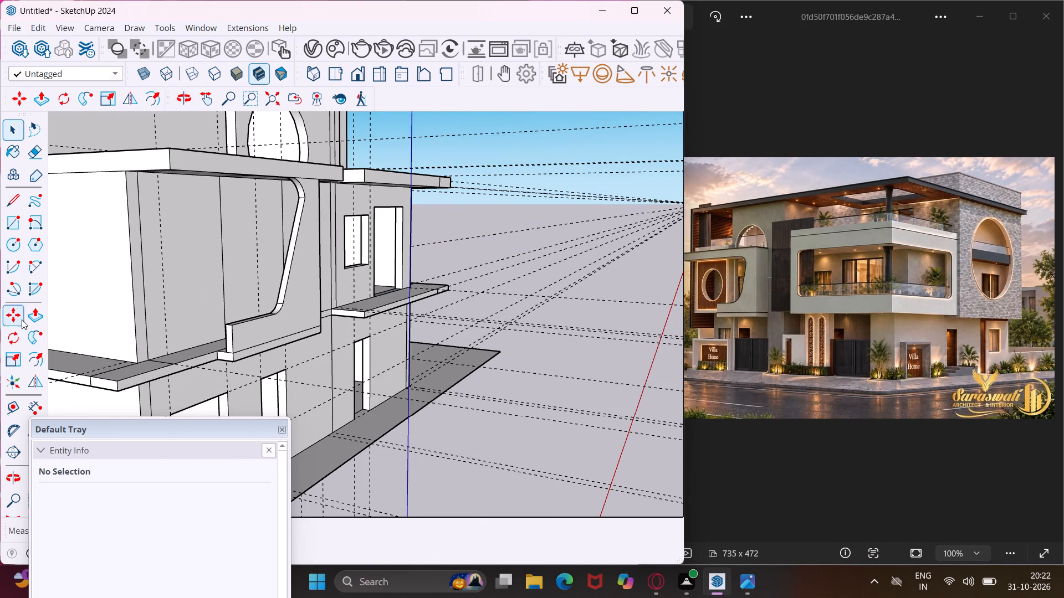
pyautogui.click(19, 401)
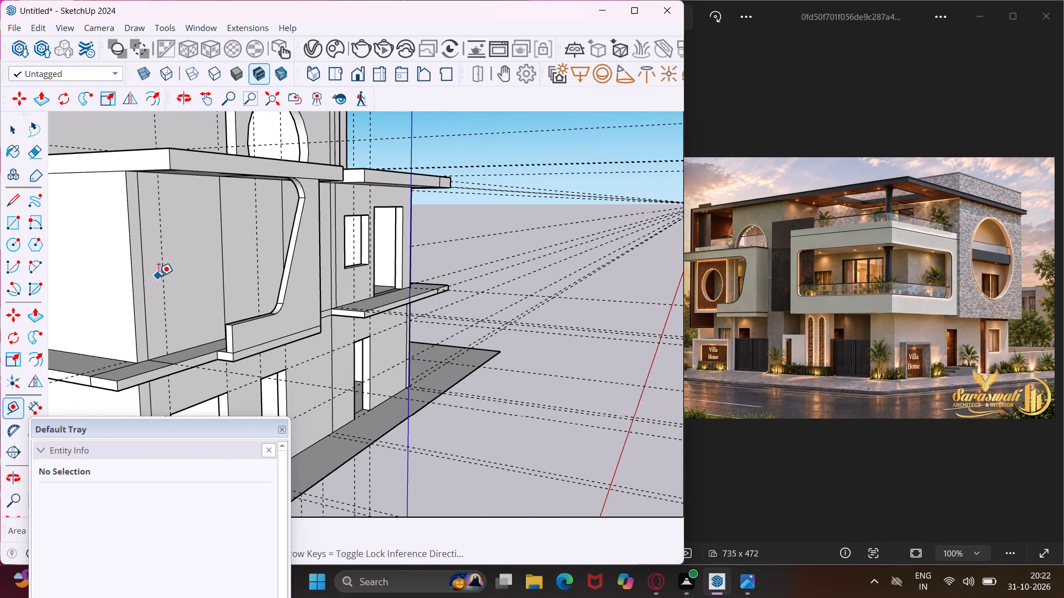
pyautogui.moveTo(158, 274); pyautogui.dragTo(158, 248, button='middle')
pyautogui.scroll(1, 158, 252)
pyautogui.scroll(3, 183, 156)
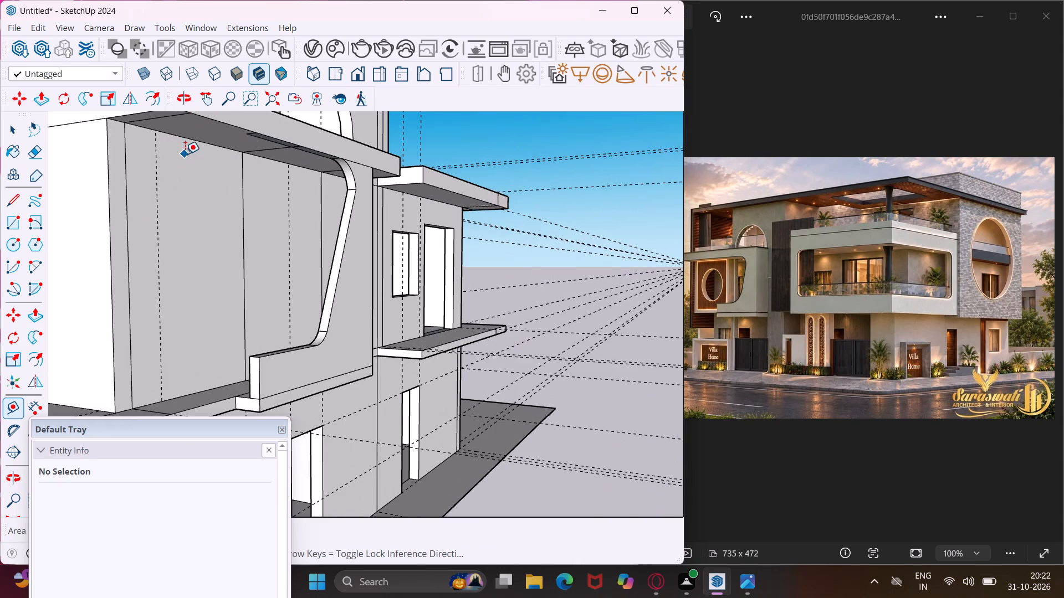
pyautogui.scroll(4, 188, 152)
pyautogui.click(209, 140)
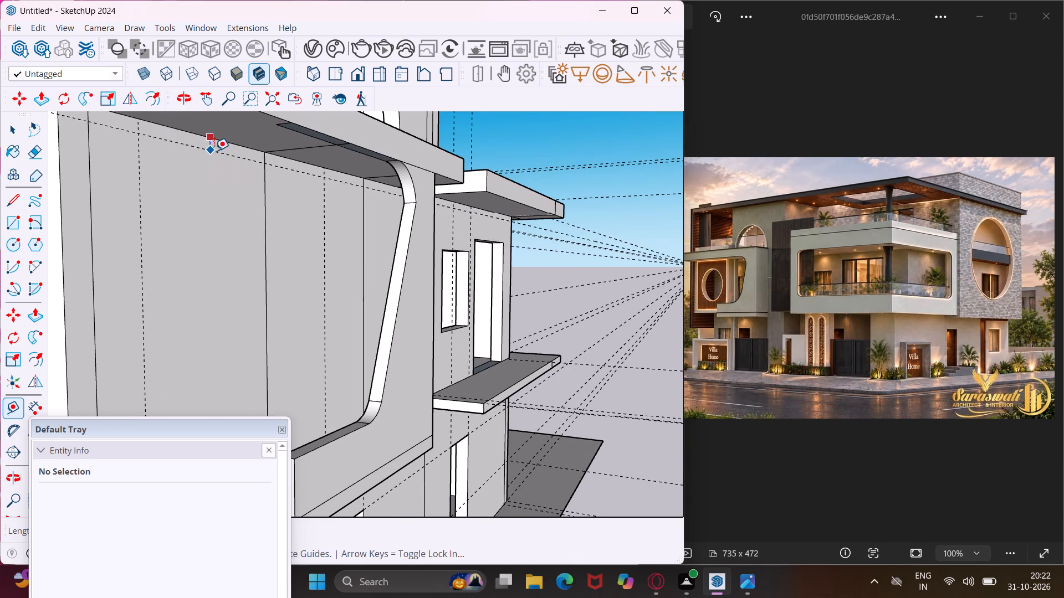
pyautogui.write("3'")
pyautogui.press('Return')
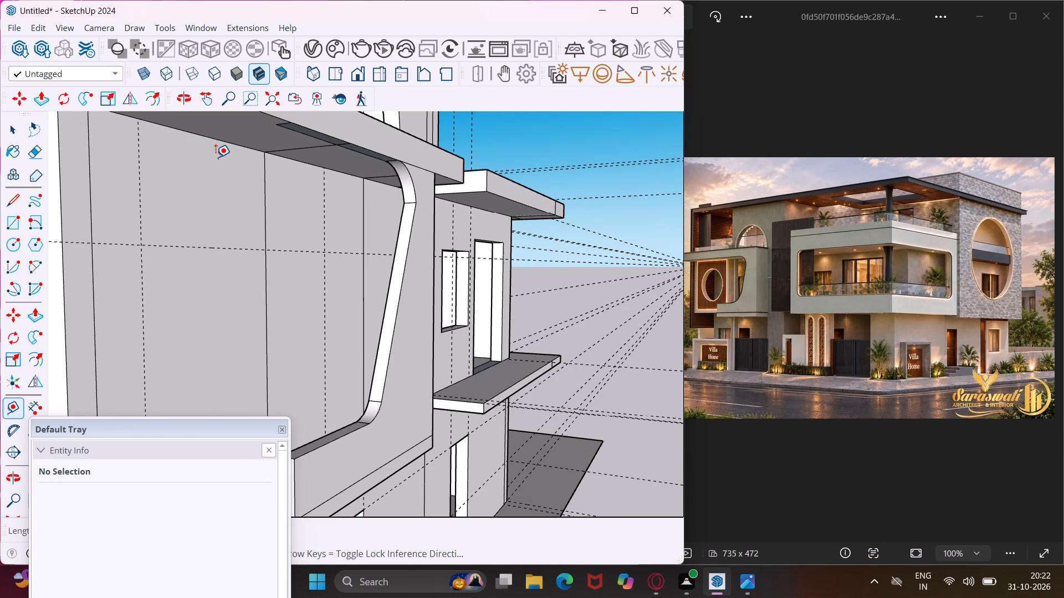
# Measure the distance between the vertical guide and the vertical edge on the balcony's back wall.
pyautogui.scroll(-4, 216, 157)
pyautogui.moveTo(233, 223); pyautogui.dragTo(212, 267, button='middle')
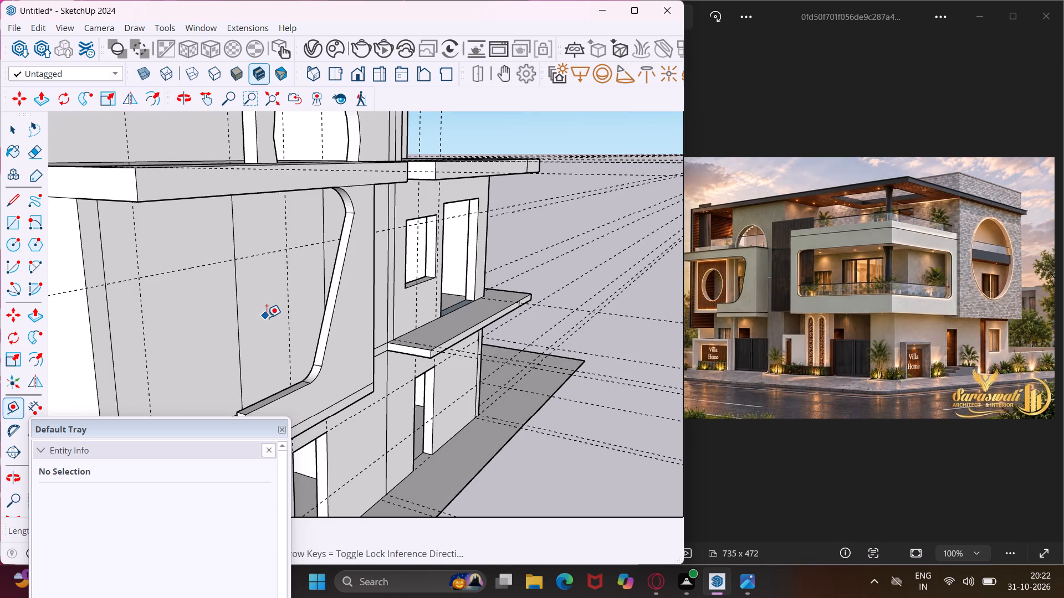
pyautogui.scroll(3, 267, 317)
pyautogui.click(293, 304)
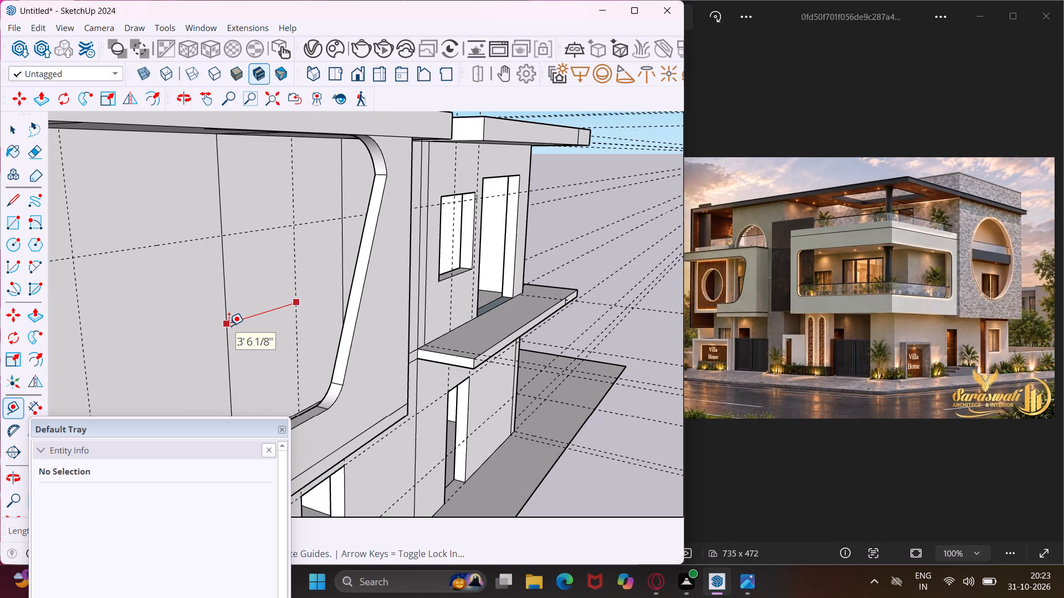
pyautogui.press('Escape')
pyautogui.press('space')
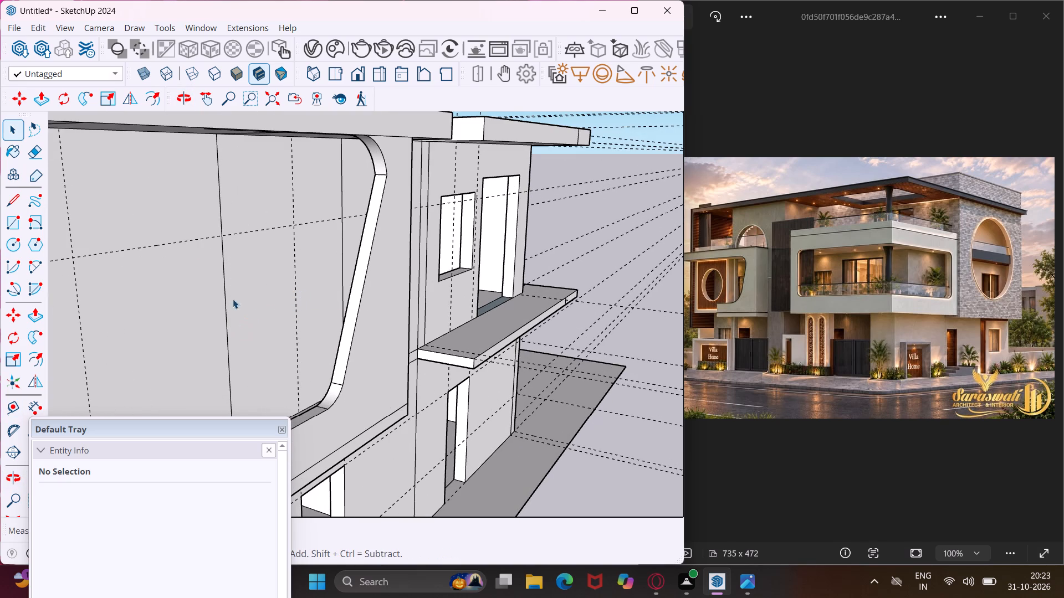
# Draw a door rectangle on the balcony's back wall from the two guides' intersection down to the base of the vertical edge.
pyautogui.click(16, 227)
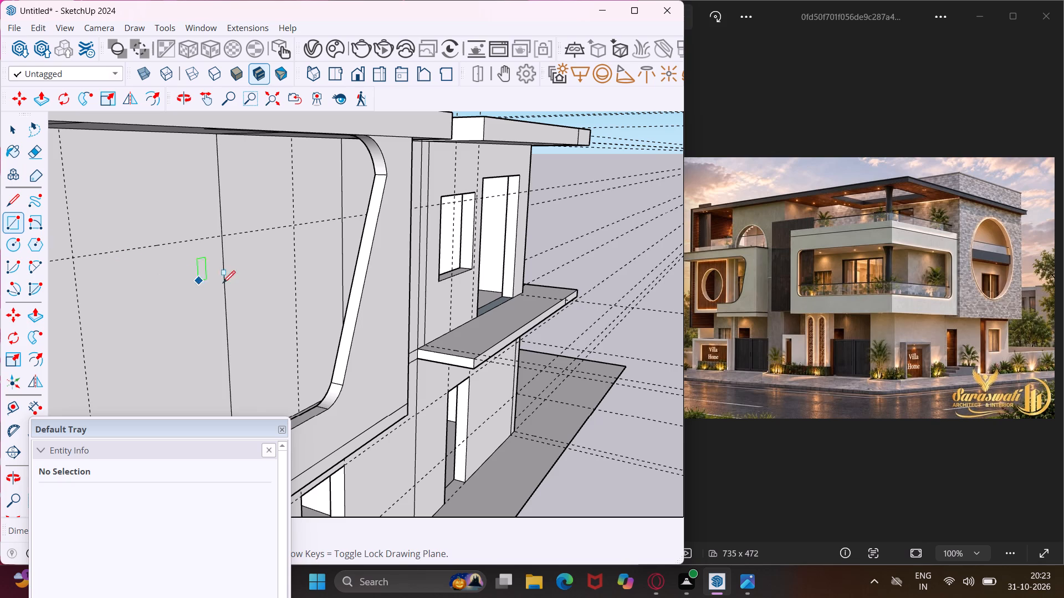
pyautogui.click(294, 226)
pyautogui.scroll(-4, 263, 272)
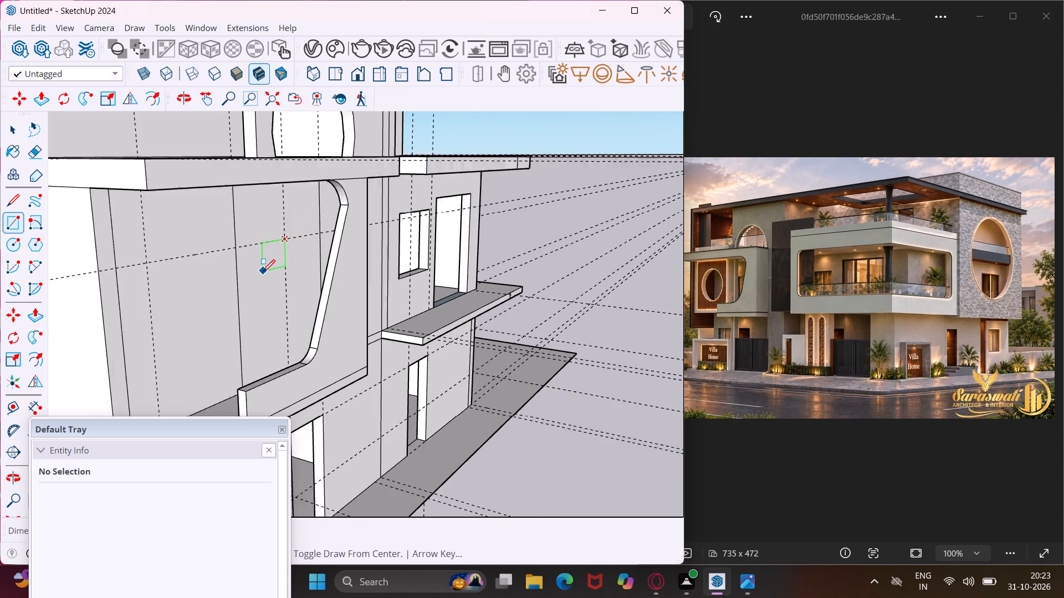
pyautogui.scroll(-1, 263, 272)
pyautogui.moveTo(258, 297); pyautogui.dragTo(254, 332, button='middle')
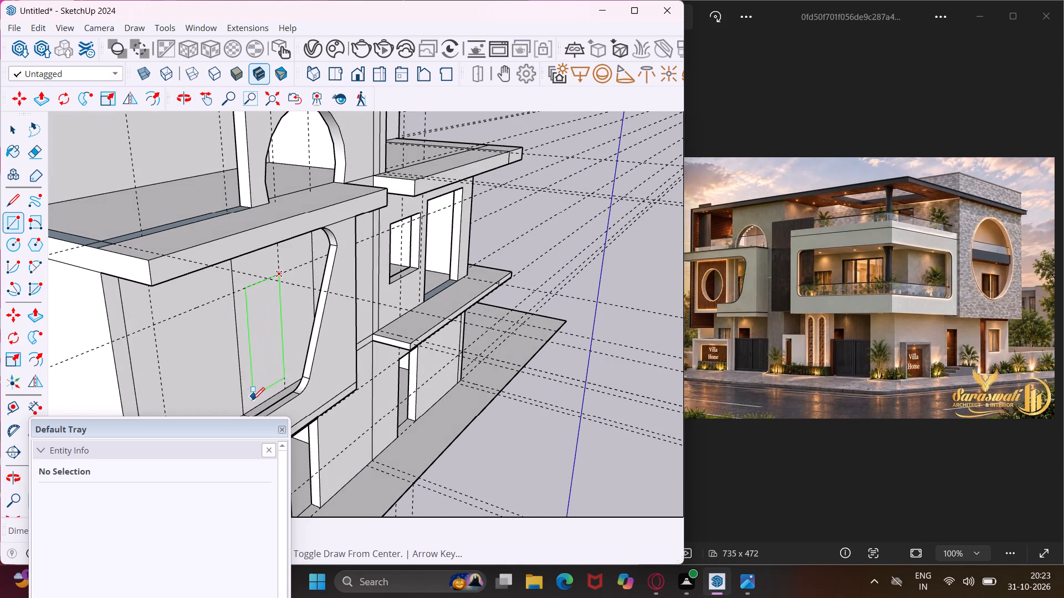
pyautogui.click(244, 414)
pyautogui.press('Escape')
pyautogui.press('space')
# Push/Pull the door rectangle through the wall's thickness to cut the balcony's door opening.
pyautogui.click(263, 353)
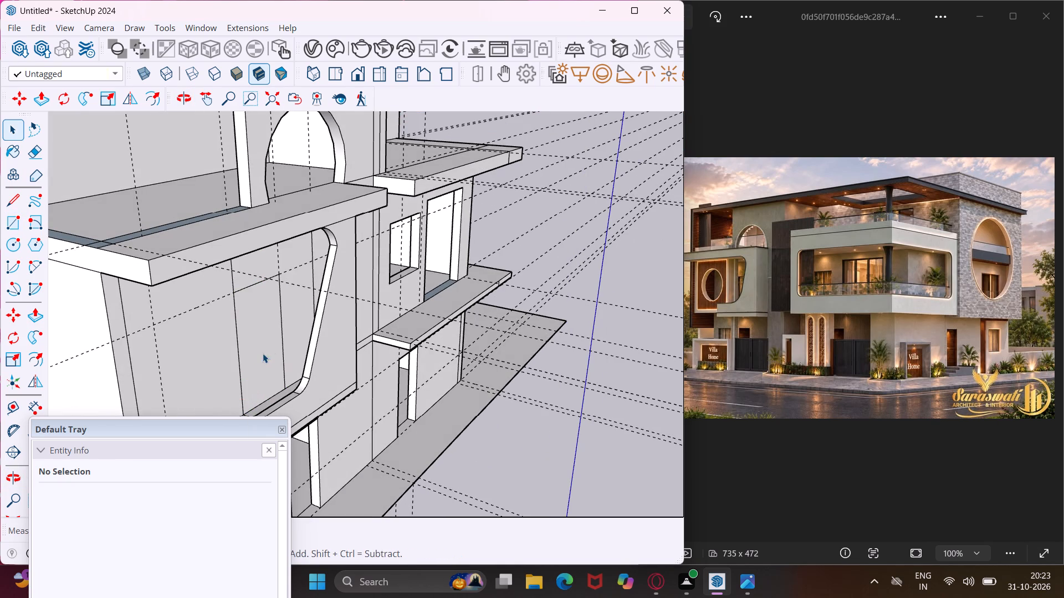
pyautogui.press('p')
pyautogui.click(262, 352)
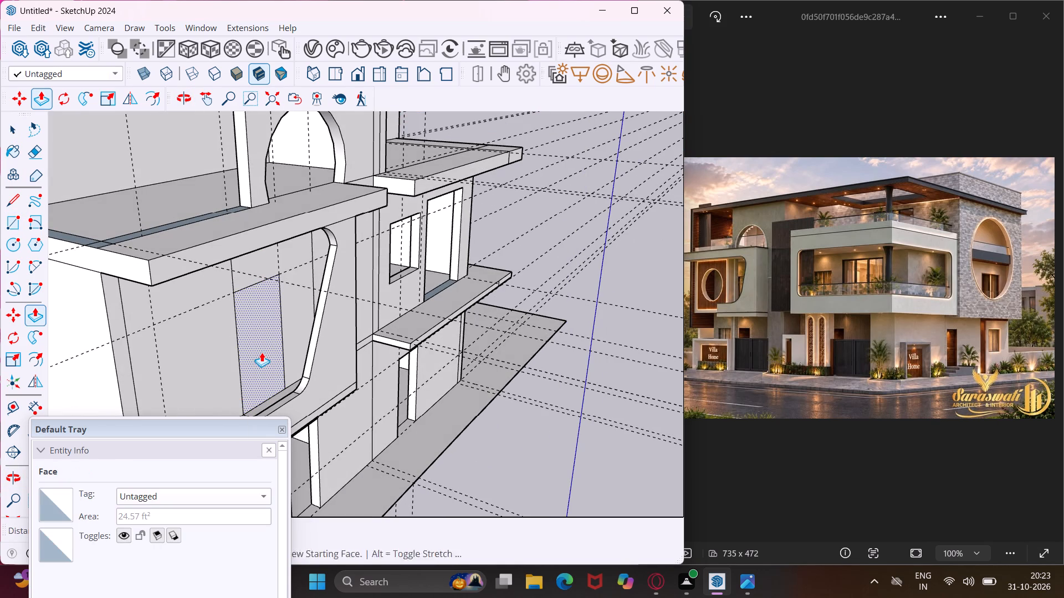
pyautogui.click(250, 331)
pyautogui.press('Escape')
pyautogui.press('space')
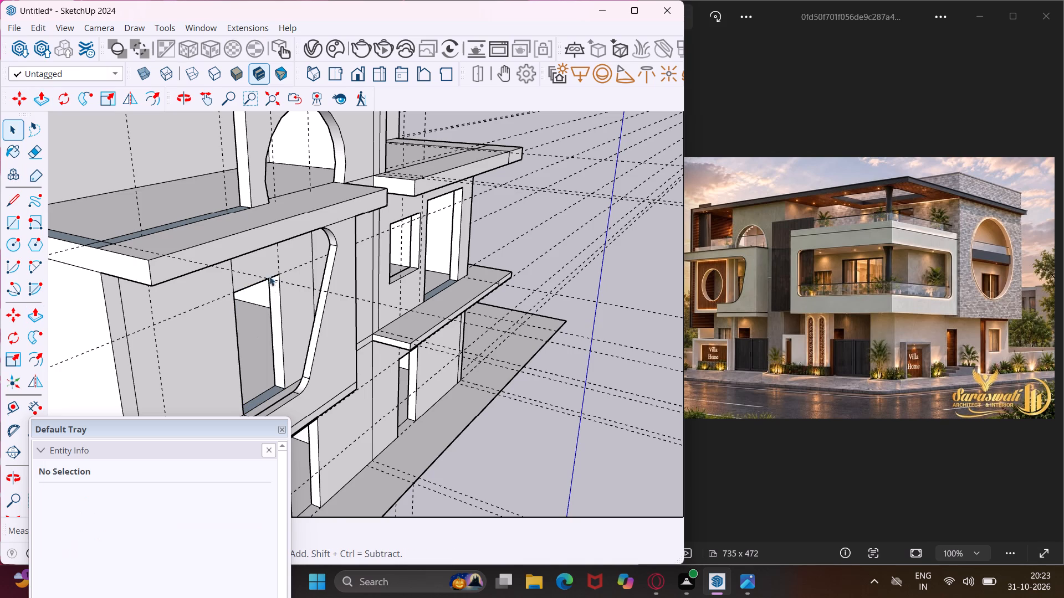
# Draw lines on the balcony slab inward from the parapet's end and along to the slab's end edge, outlining a narrow strip.
pyautogui.scroll(-6, 271, 256)
pyautogui.moveTo(278, 306); pyautogui.dragTo(198, 342, button='middle')
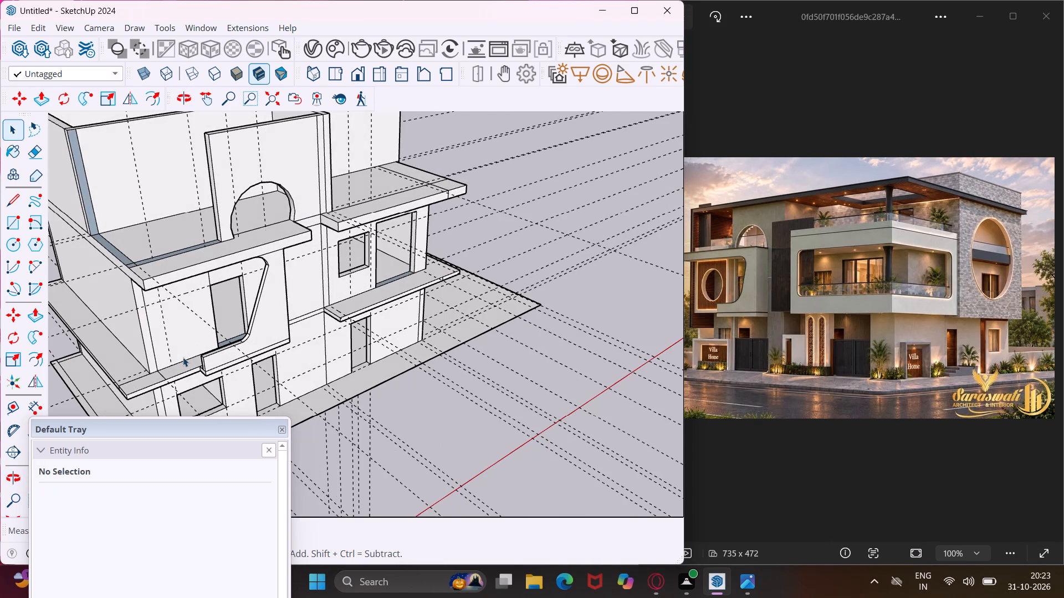
pyautogui.scroll(5, 172, 361)
pyautogui.moveTo(165, 354); pyautogui.dragTo(134, 315, button='middle')
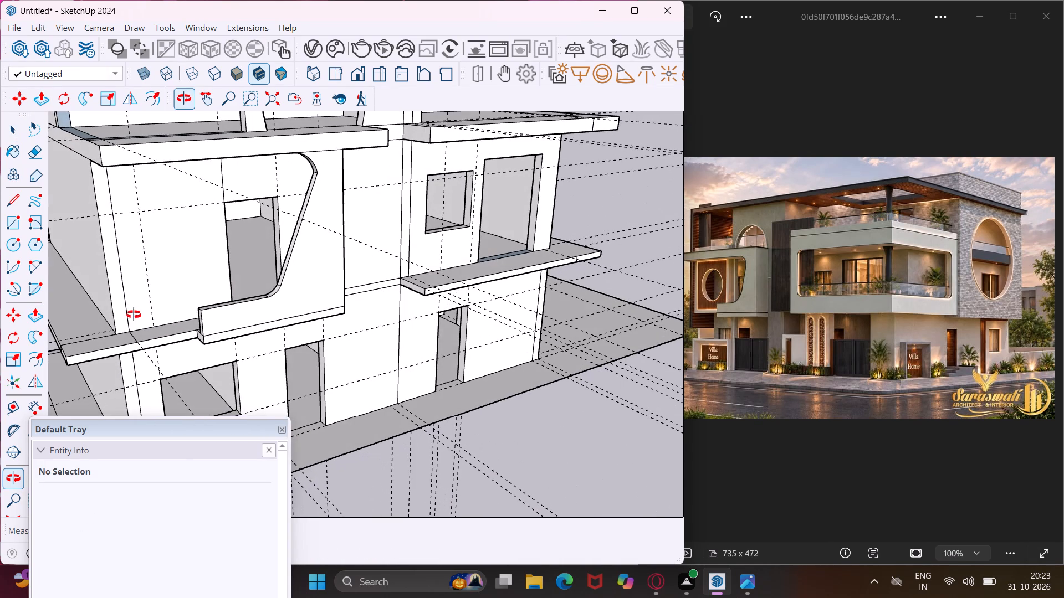
pyautogui.moveTo(134, 315); pyautogui.dragTo(133, 315, button='middle')
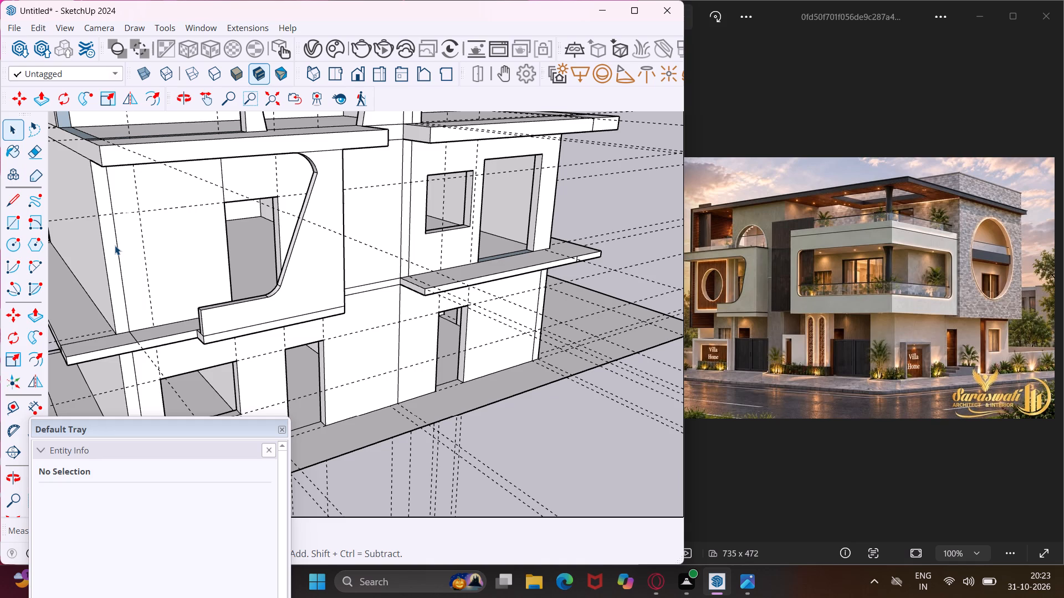
pyautogui.moveTo(115, 245); pyautogui.dragTo(385, 235, button='middle')
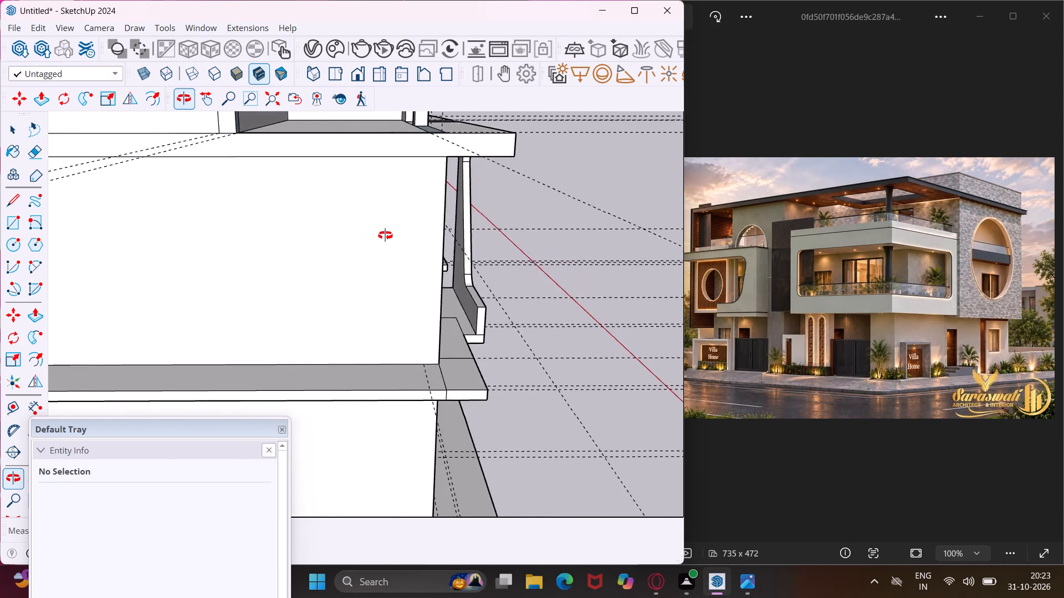
pyautogui.moveTo(385, 235); pyautogui.dragTo(397, 238, button='middle')
pyautogui.scroll(-5, 390, 162)
pyautogui.moveTo(427, 244); pyautogui.dragTo(410, 300, button='middle')
pyautogui.scroll(5, 441, 340)
pyautogui.moveTo(446, 331); pyautogui.dragTo(441, 344, button='middle')
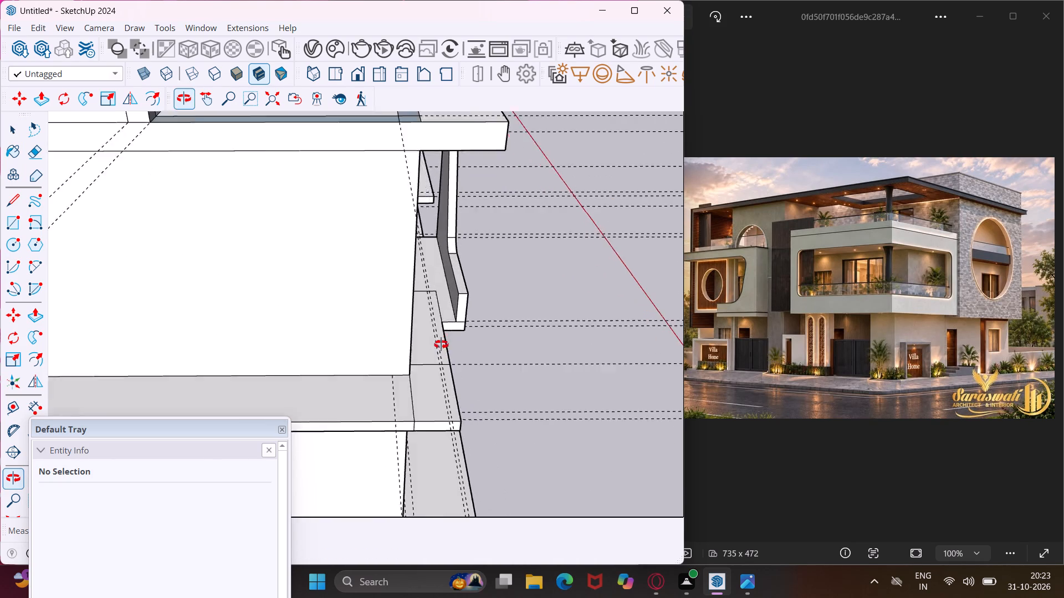
pyautogui.moveTo(441, 344); pyautogui.dragTo(437, 359, button='middle')
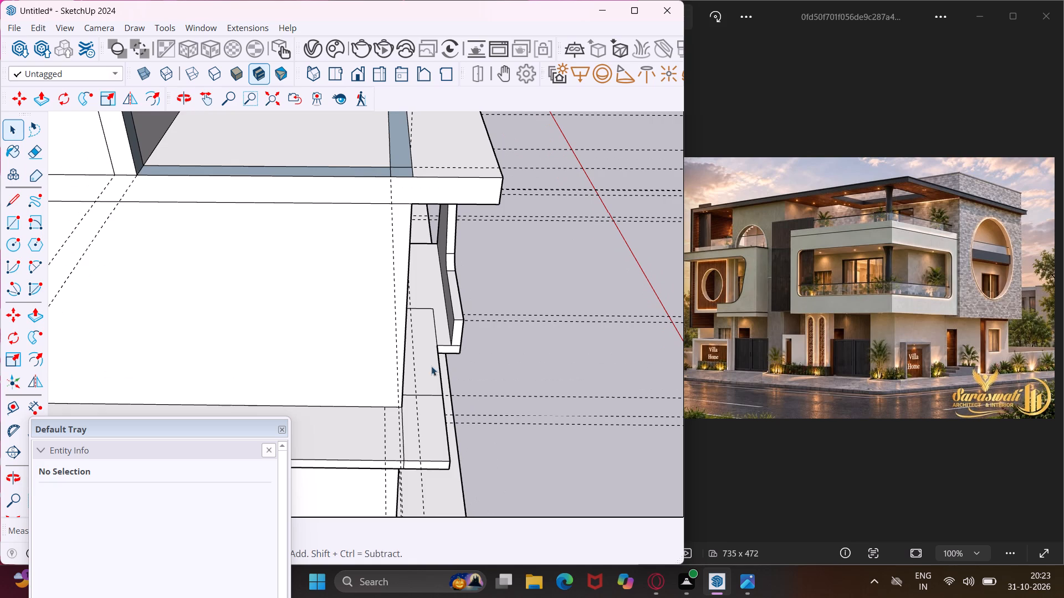
pyautogui.click(11, 202)
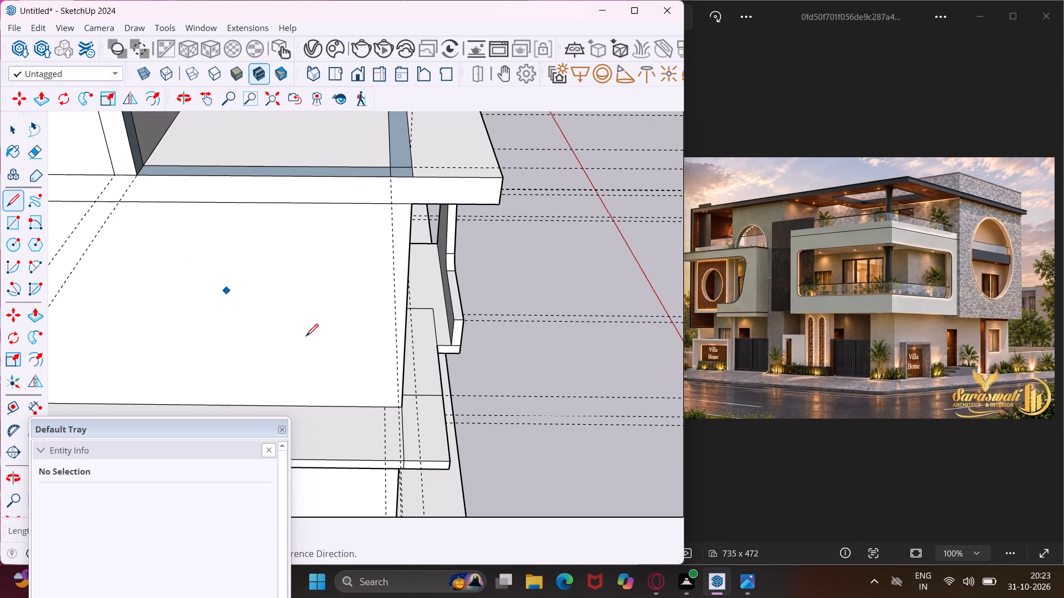
pyautogui.scroll(8, 448, 341)
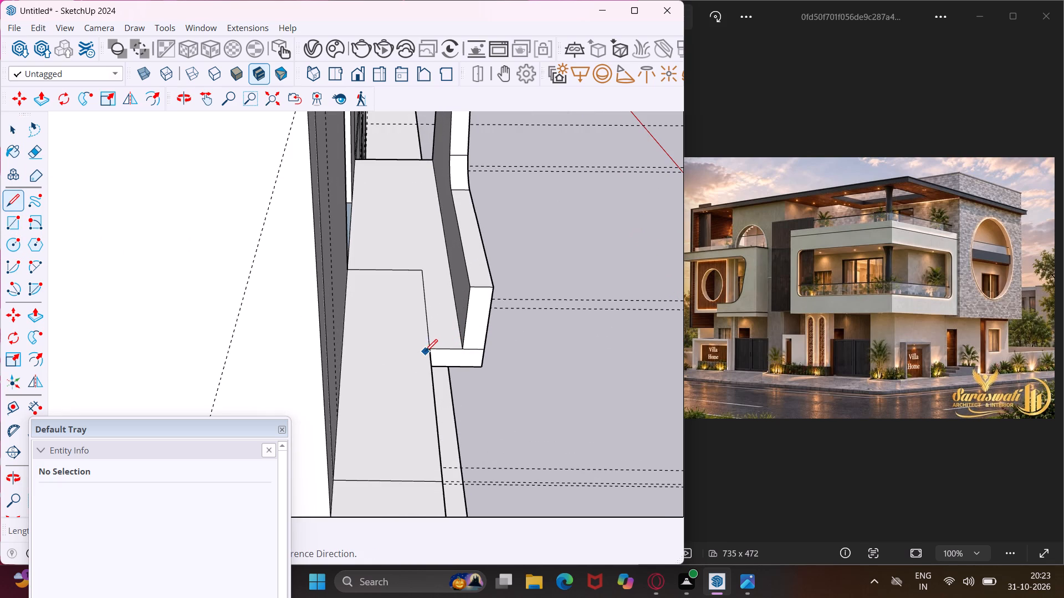
pyautogui.click(432, 349)
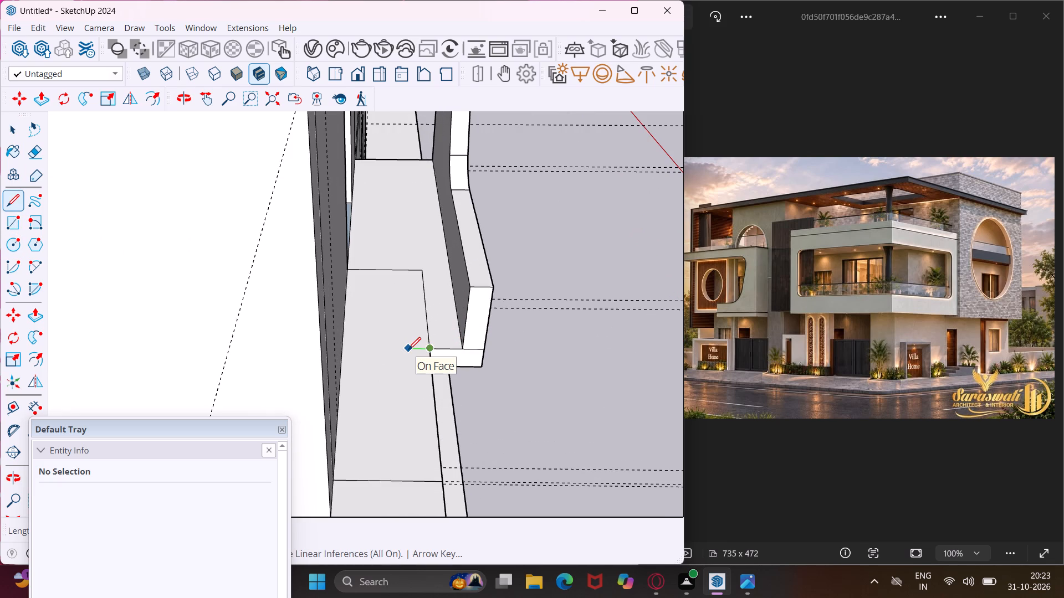
pyautogui.click(408, 349)
pyautogui.scroll(-6, 408, 408)
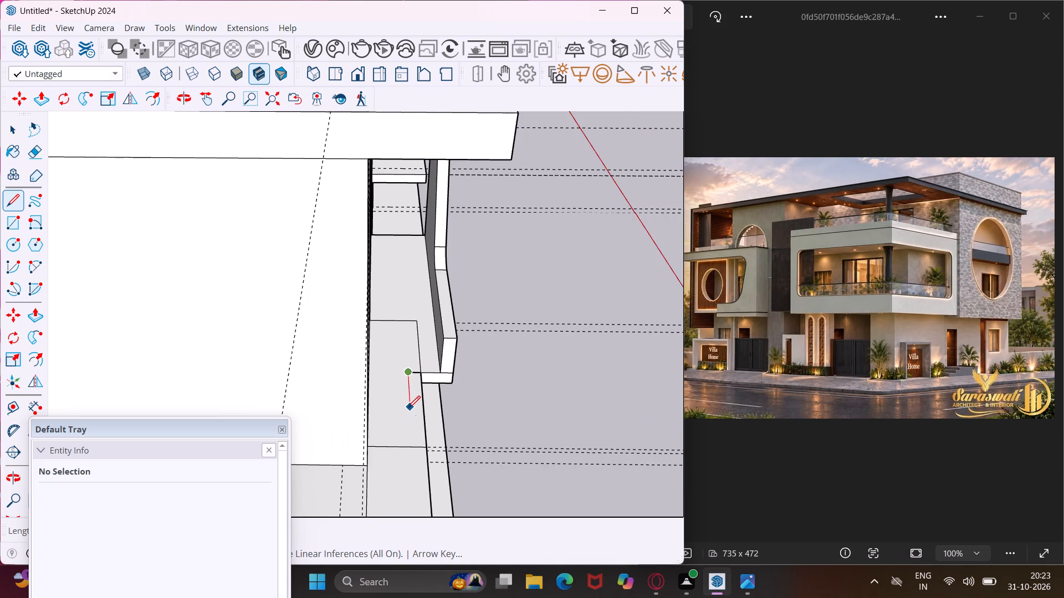
pyautogui.moveTo(408, 408); pyautogui.dragTo(402, 369, button='middle')
pyautogui.scroll(-2, 400, 364)
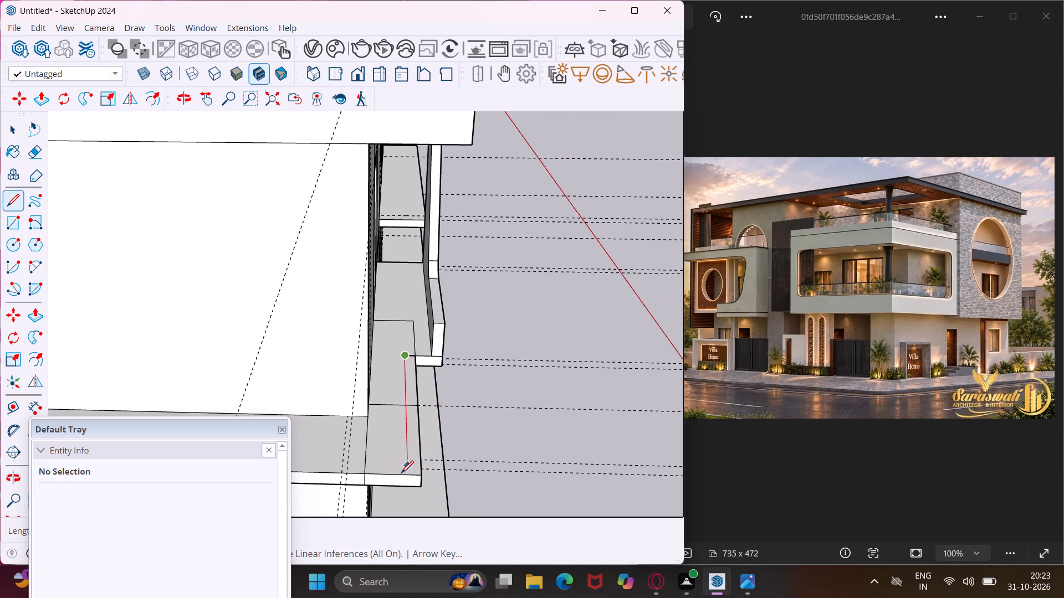
pyautogui.click(405, 474)
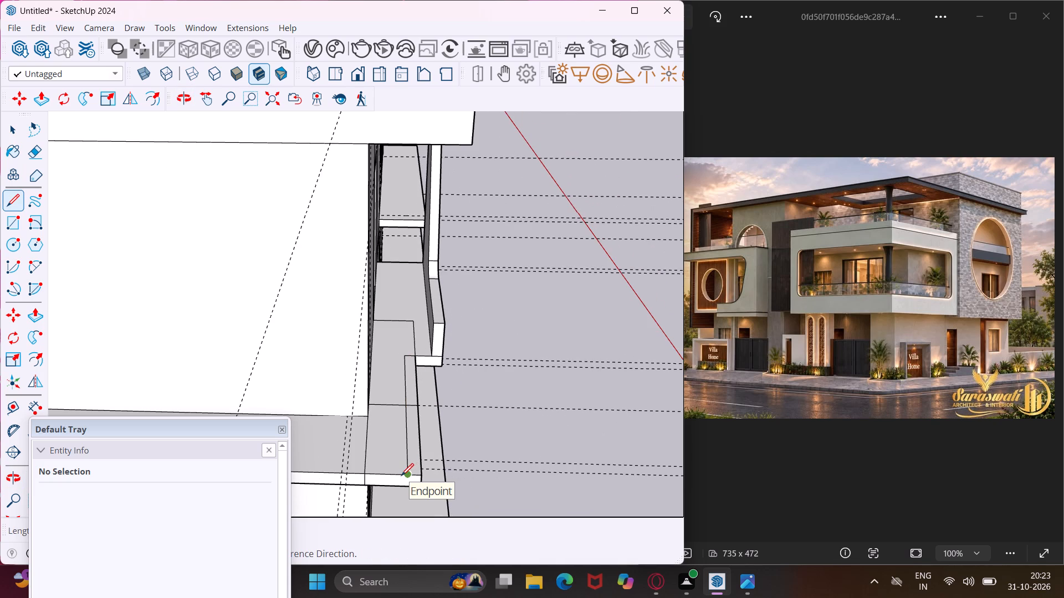
pyautogui.press('`')
pyautogui.press('Escape')
pyautogui.press('space')
# Push/Pull the outer part of the narrow strip at the balcony slab's end up to the slab above, forming a full-height panel.
pyautogui.scroll(3, 424, 455)
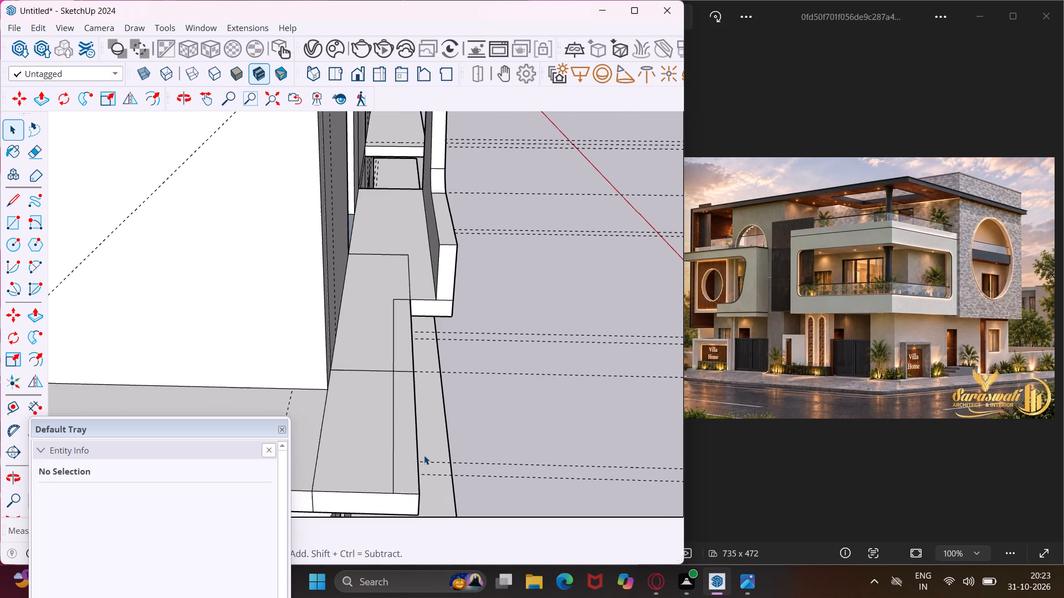
pyautogui.click(424, 455)
pyautogui.press('Escape')
pyautogui.press('space')
pyautogui.click(406, 463)
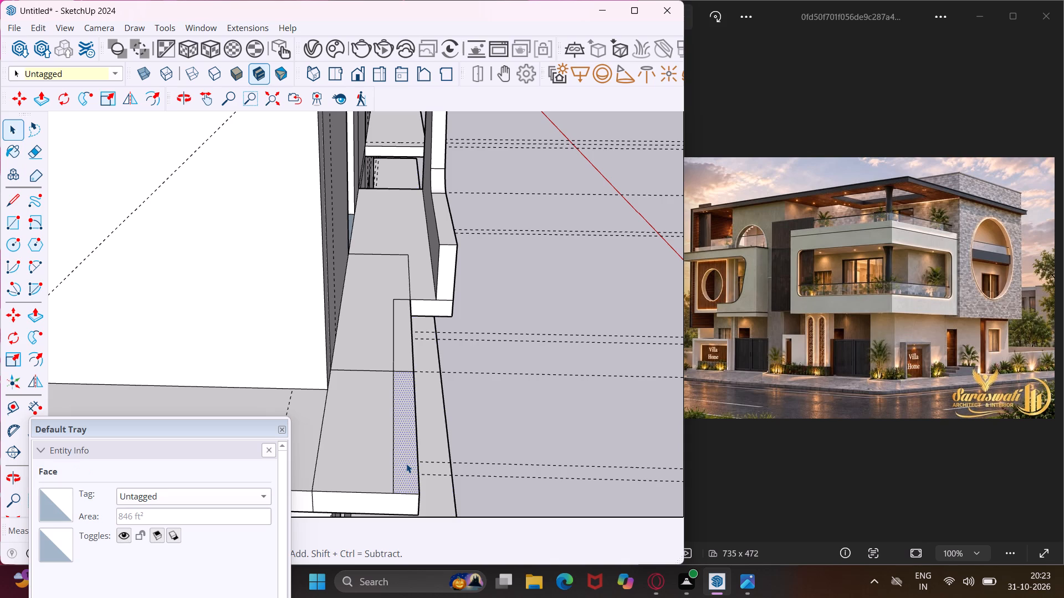
pyautogui.press('p')
pyautogui.click(406, 463)
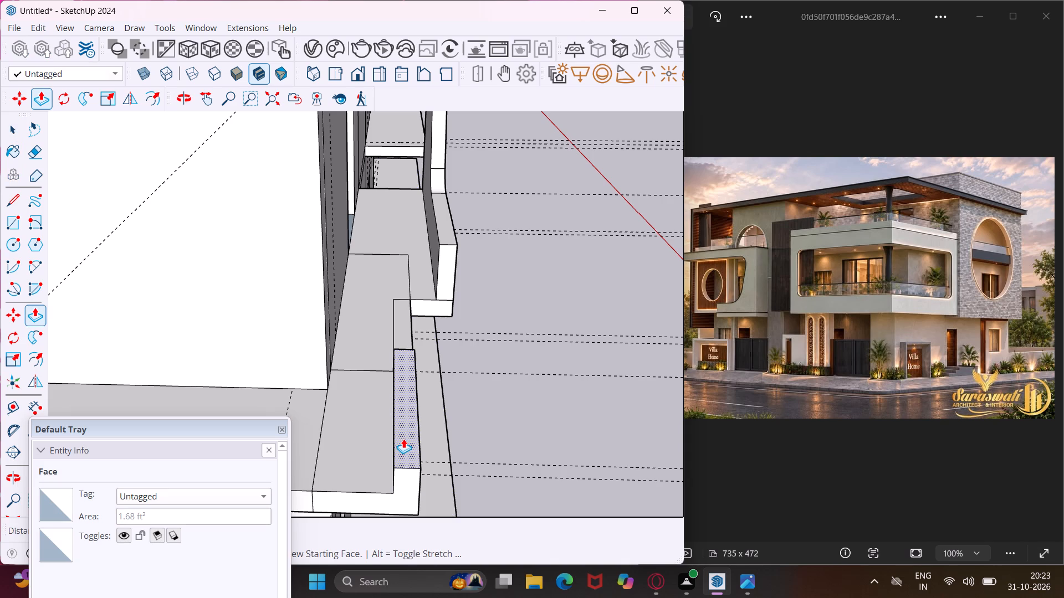
pyautogui.scroll(-10, 403, 439)
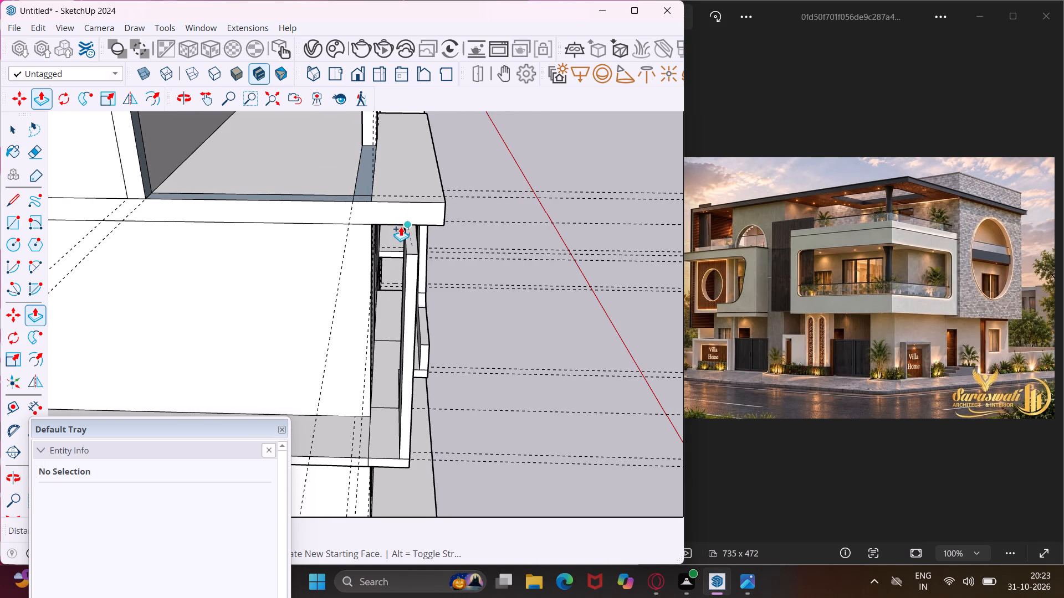
pyautogui.moveTo(401, 226); pyautogui.dragTo(290, 123, button='middle')
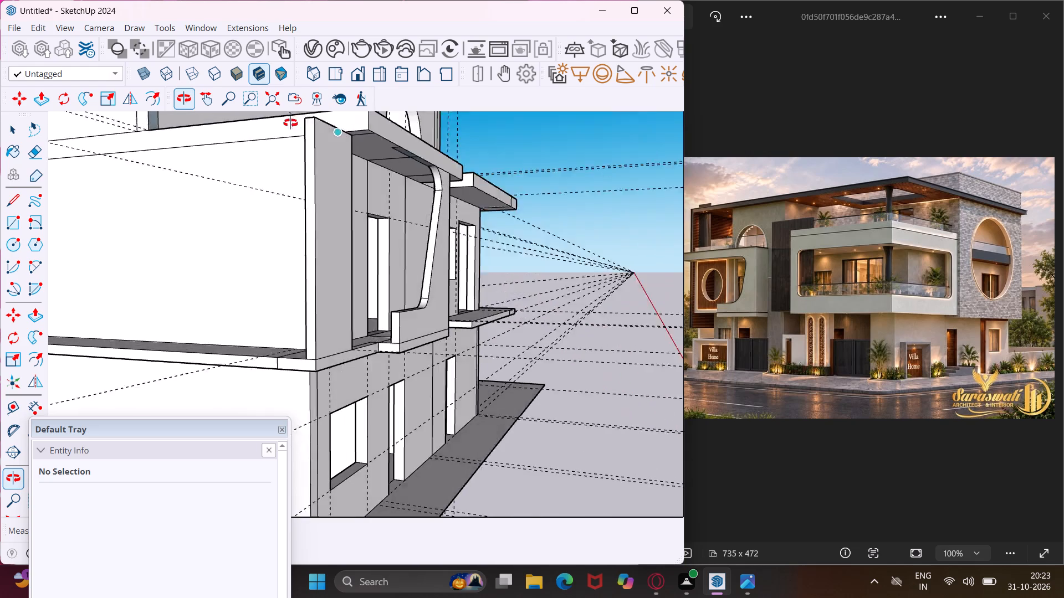
pyautogui.moveTo(290, 123); pyautogui.dragTo(197, 154, button='middle')
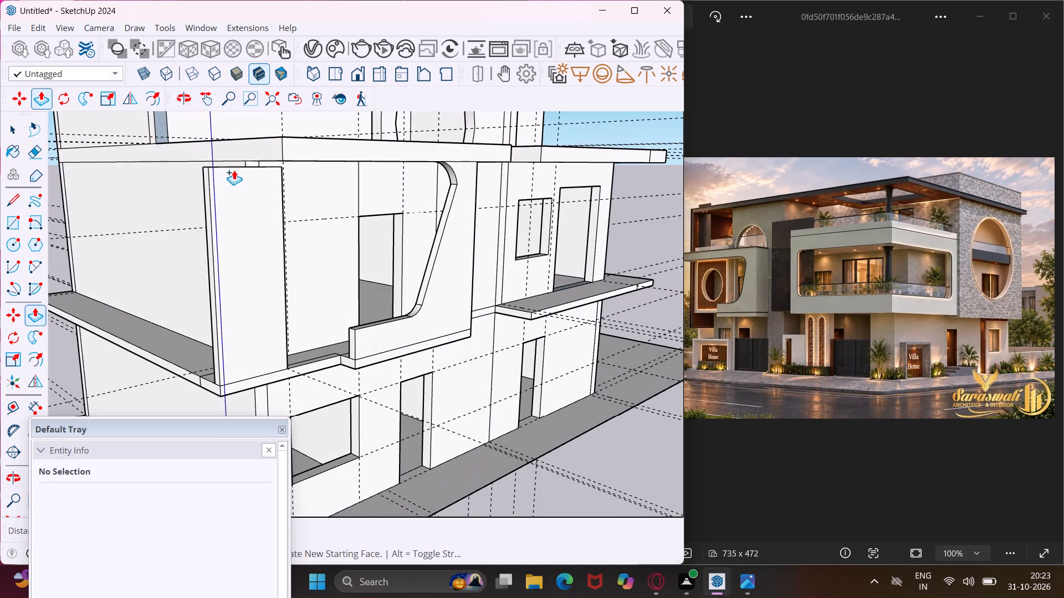
pyautogui.moveTo(253, 157); pyautogui.dragTo(206, 122, button='middle')
pyautogui.scroll(6, 253, 127)
pyautogui.click(254, 136)
pyautogui.moveTo(253, 136); pyautogui.dragTo(343, 257, button='middle')
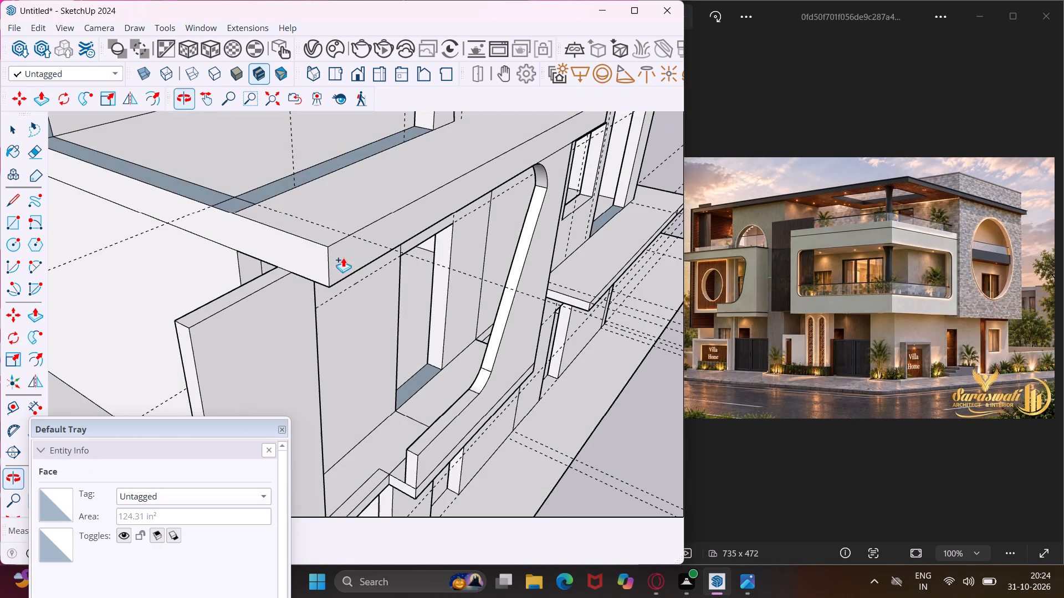
pyautogui.click(307, 259)
pyautogui.scroll(-9, 279, 265)
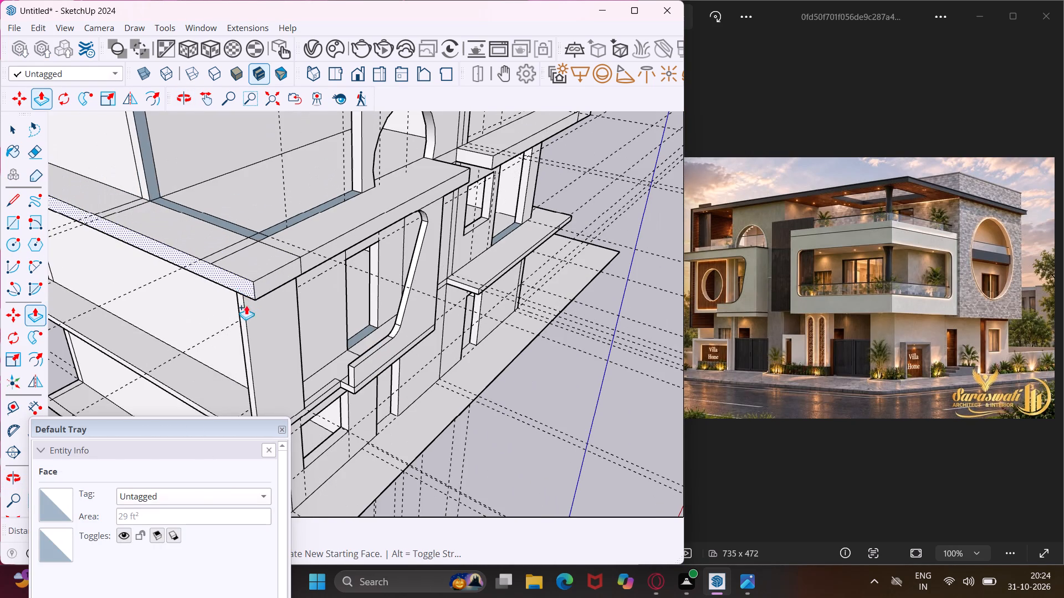
pyautogui.click(245, 317)
pyautogui.press('Escape')
pyautogui.press('space')
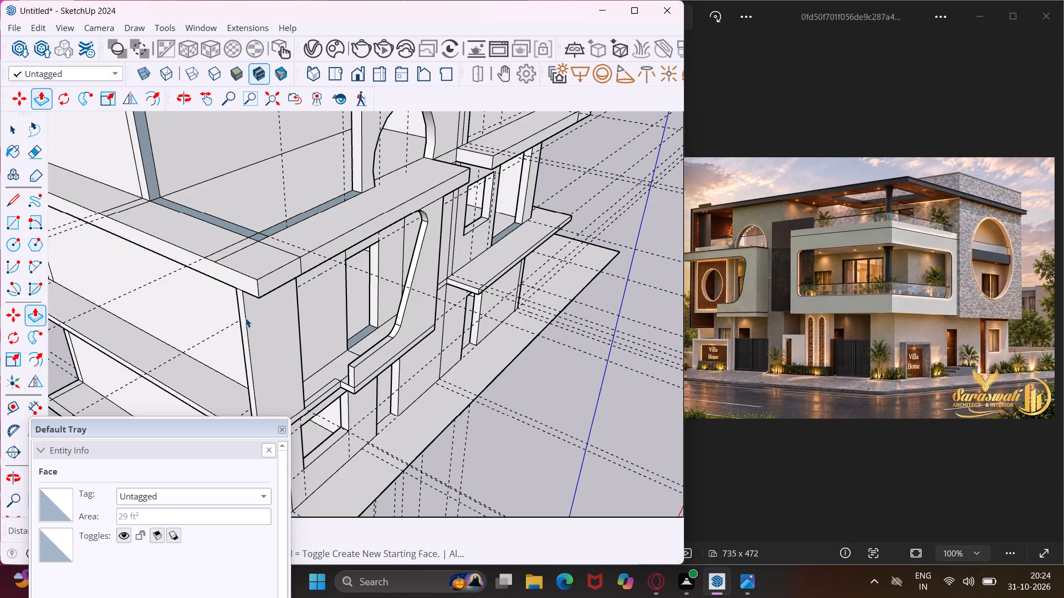
# Push/Pull the remaining piece of the strip between the new panel and the parapet up to the underside of the upper slab.
pyautogui.scroll(-7, 247, 245)
pyautogui.moveTo(247, 245); pyautogui.dragTo(209, 252, button='middle')
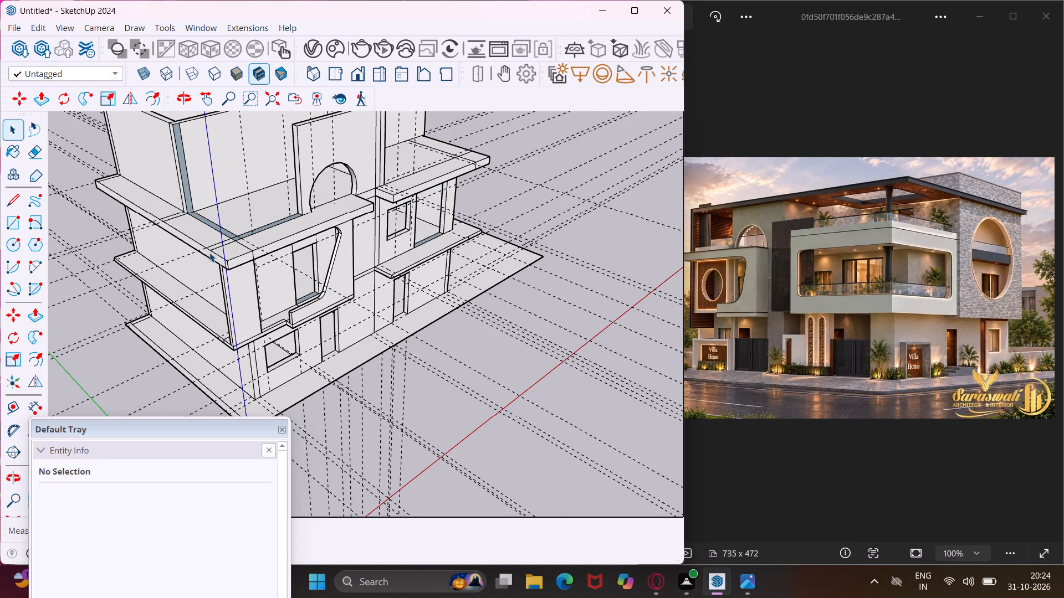
pyautogui.press('Escape')
pyautogui.press('space')
pyautogui.scroll(4, 260, 299)
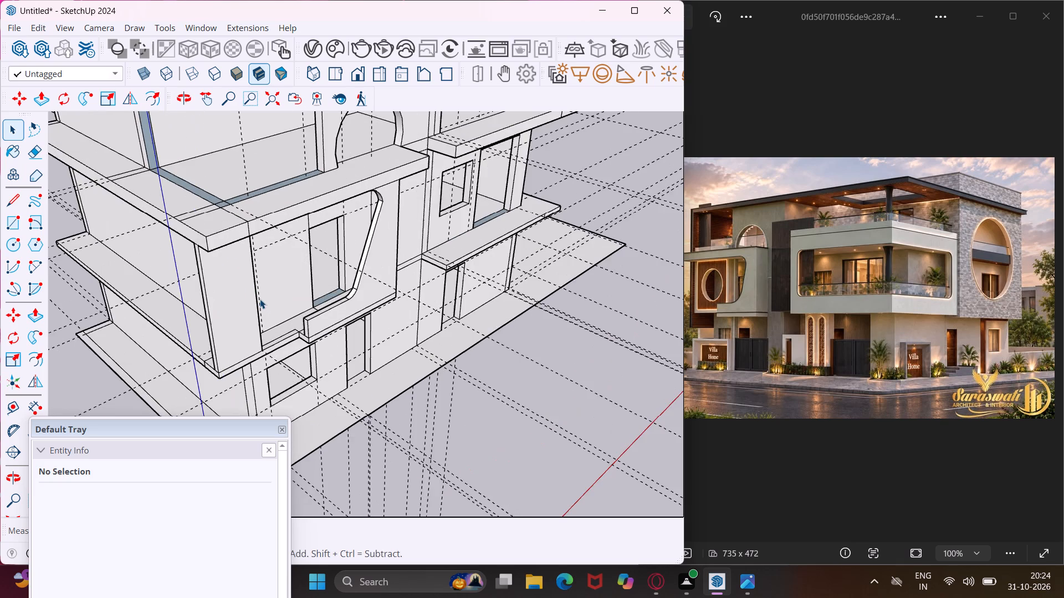
pyautogui.moveTo(260, 298); pyautogui.dragTo(206, 261, button='middle')
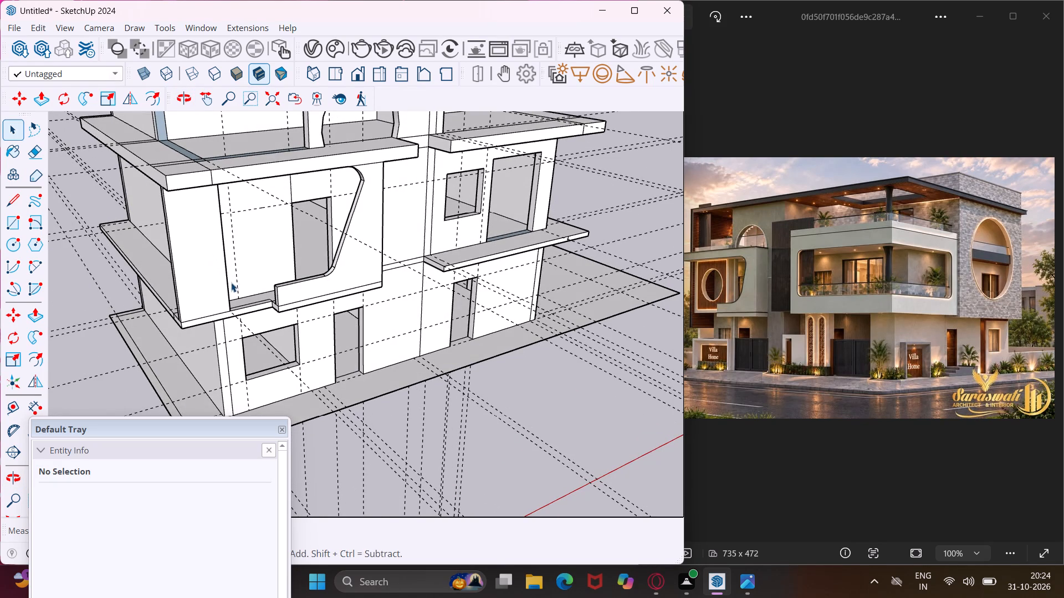
pyautogui.scroll(3, 243, 290)
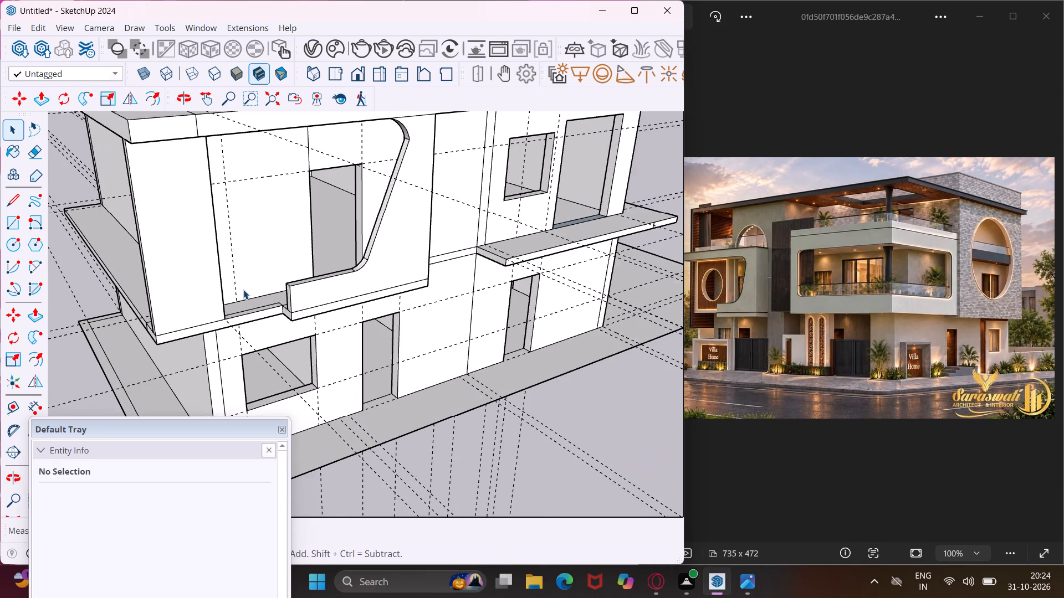
pyautogui.moveTo(243, 290); pyautogui.dragTo(29, 321, button='middle')
pyautogui.scroll(2, 139, 249)
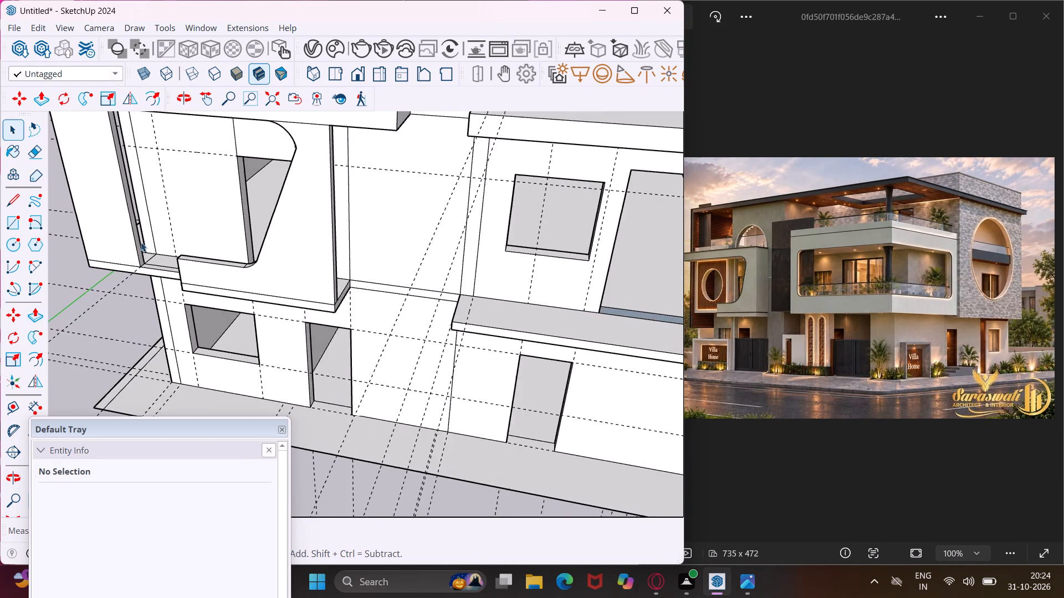
pyautogui.scroll(5, 141, 242)
pyautogui.moveTo(143, 279); pyautogui.dragTo(201, 326, button='middle')
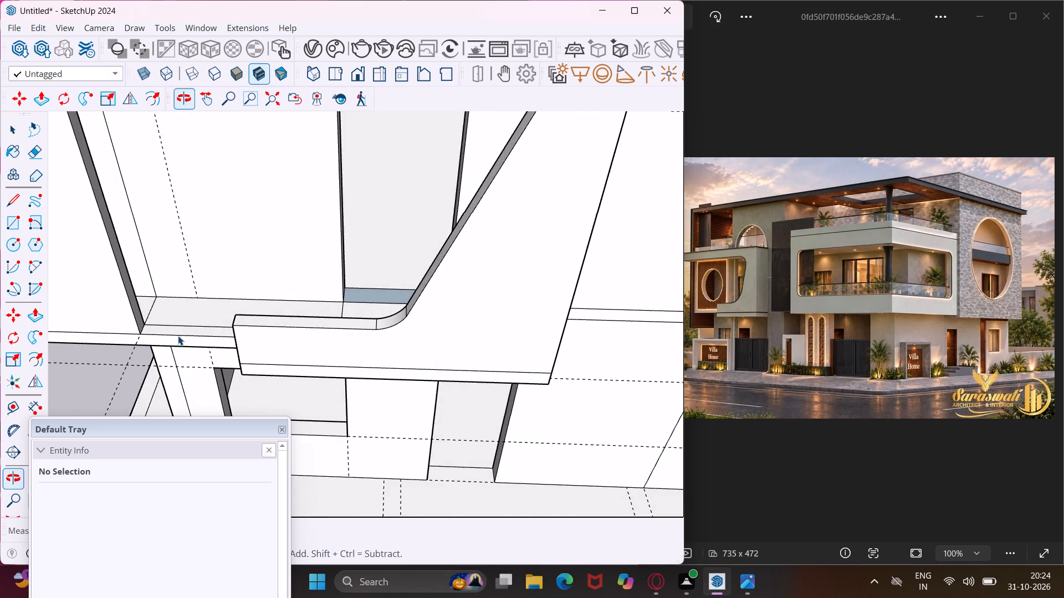
pyautogui.scroll(3, 178, 336)
pyautogui.click(176, 327)
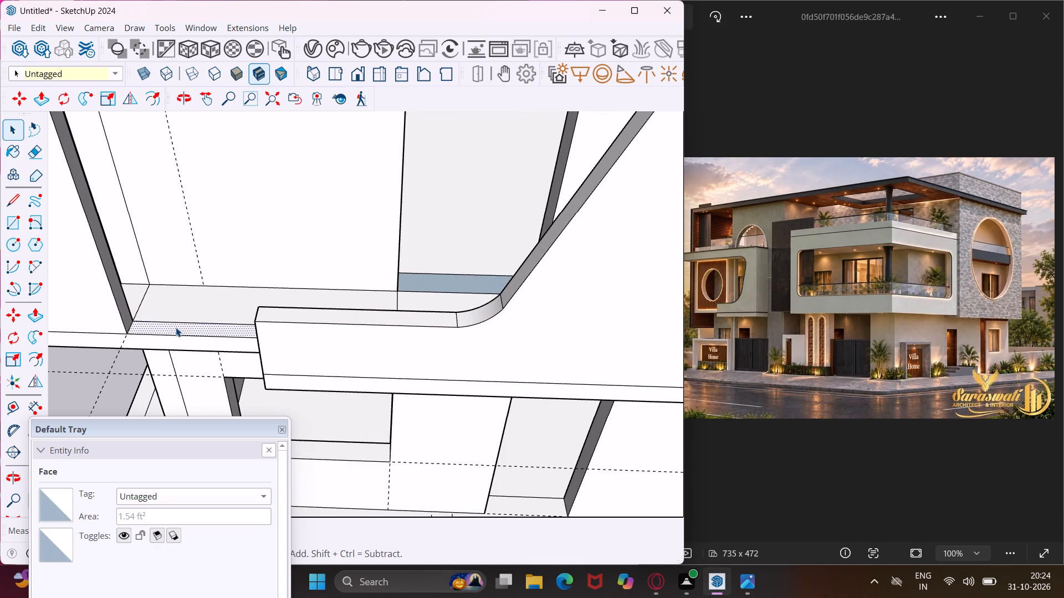
pyautogui.press('p')
pyautogui.click(176, 327)
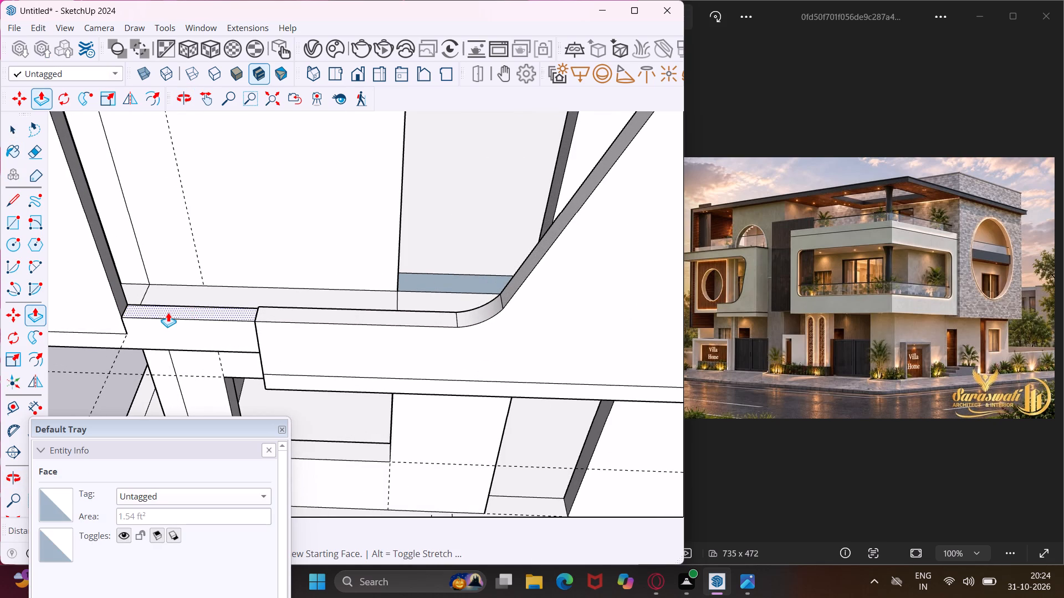
pyautogui.scroll(-10, 168, 312)
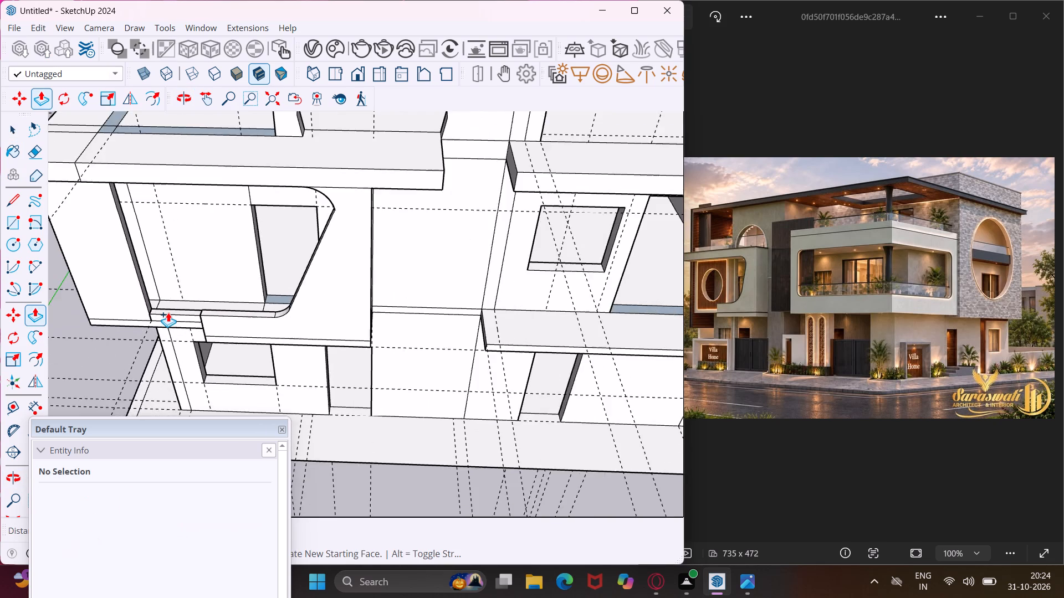
pyautogui.scroll(-3, 168, 312)
pyautogui.moveTo(168, 312); pyautogui.dragTo(183, 121, button='middle')
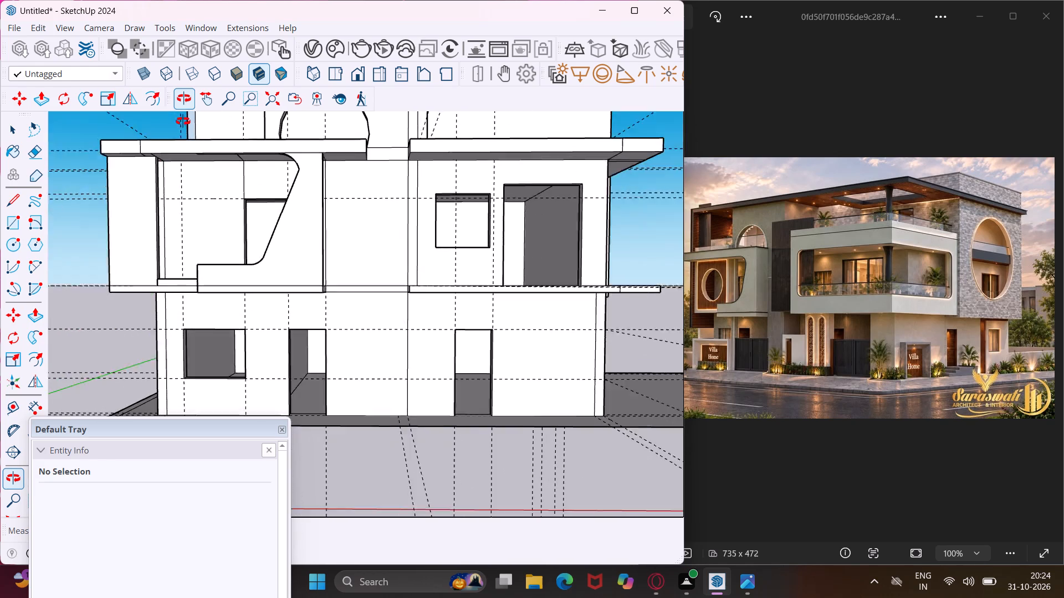
pyautogui.moveTo(183, 121); pyautogui.dragTo(190, 113, button='middle')
pyautogui.scroll(7, 212, 156)
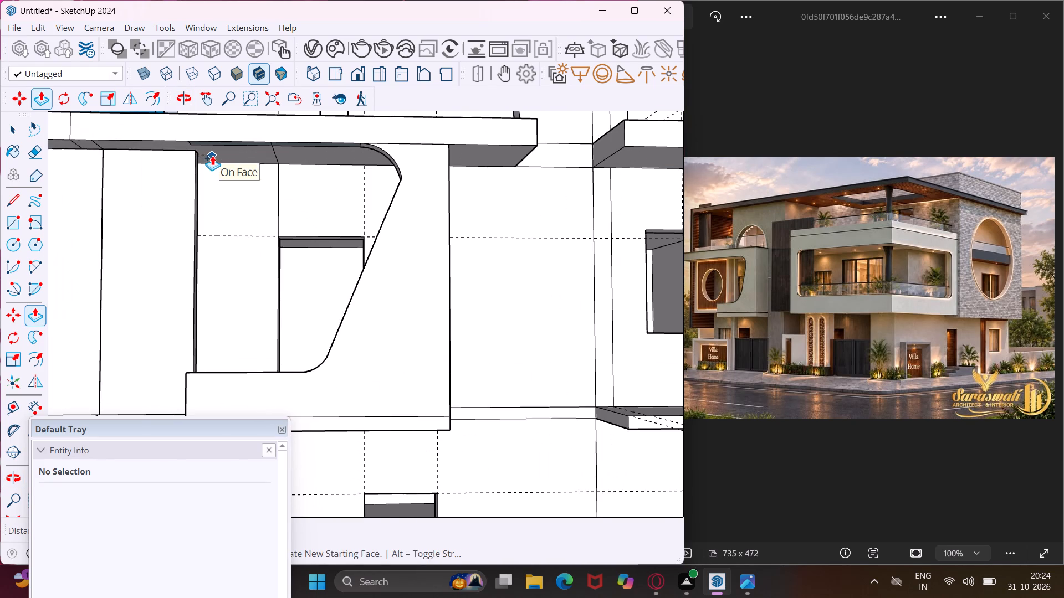
pyautogui.click(213, 156)
pyautogui.press('Escape')
pyautogui.press('space')
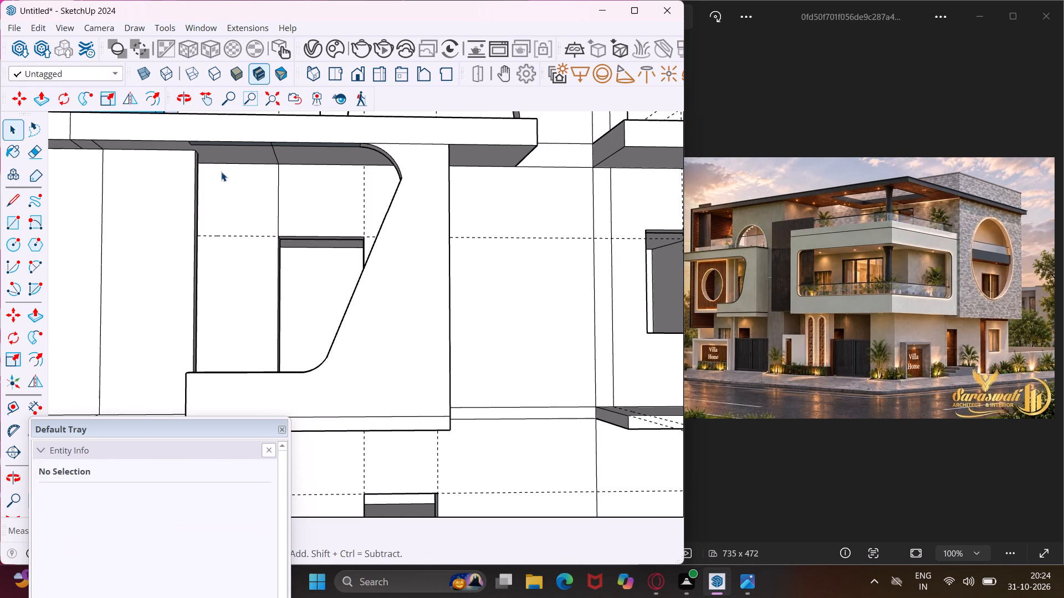
# Erase the vertical seam line on the outer face between the two raised parts of the balcony's end panel.
pyautogui.scroll(-6, 127, 206)
pyautogui.moveTo(114, 228); pyautogui.dragTo(215, 280, button='middle')
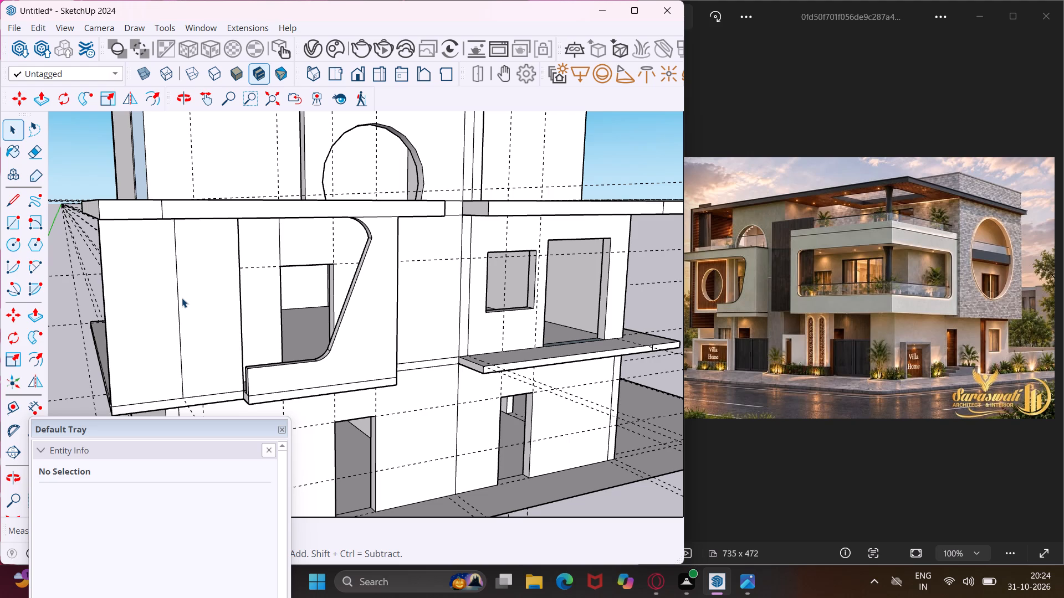
pyautogui.press('e')
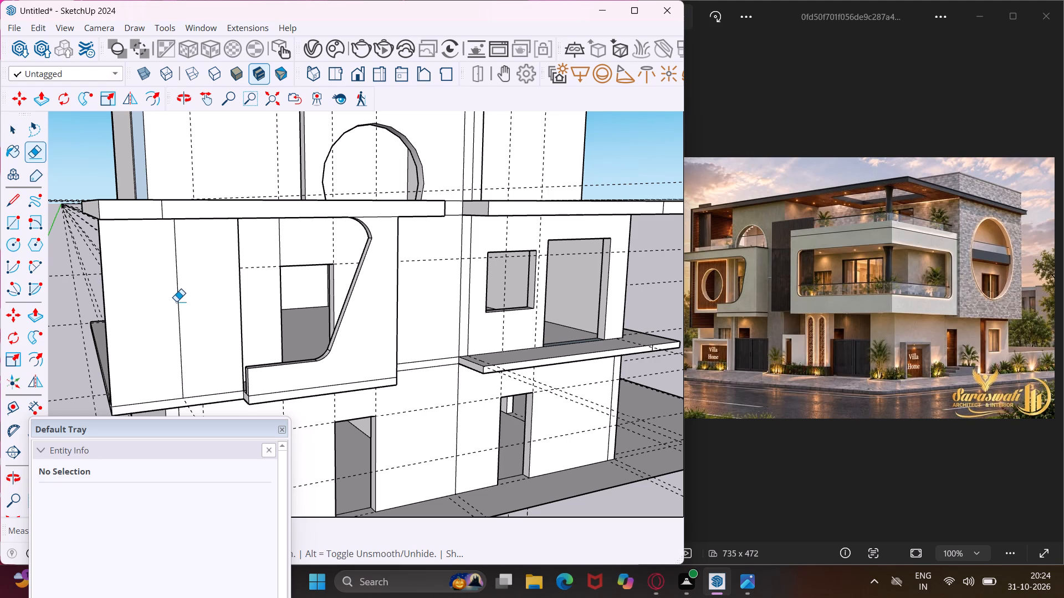
pyautogui.click(180, 301)
pyautogui.press('Escape')
pyautogui.press('space')
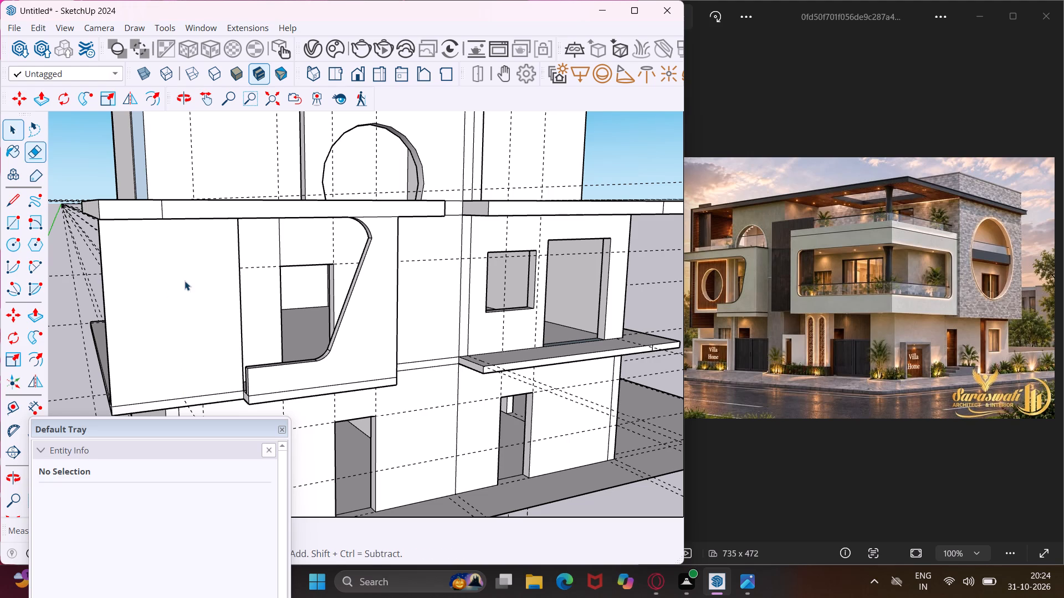
# Draw a circle of about 25.6 ft² in the middle of the balcony end panel's outer face.
pyautogui.scroll(-6, 195, 240)
pyautogui.moveTo(192, 246); pyautogui.dragTo(186, 303, button='middle')
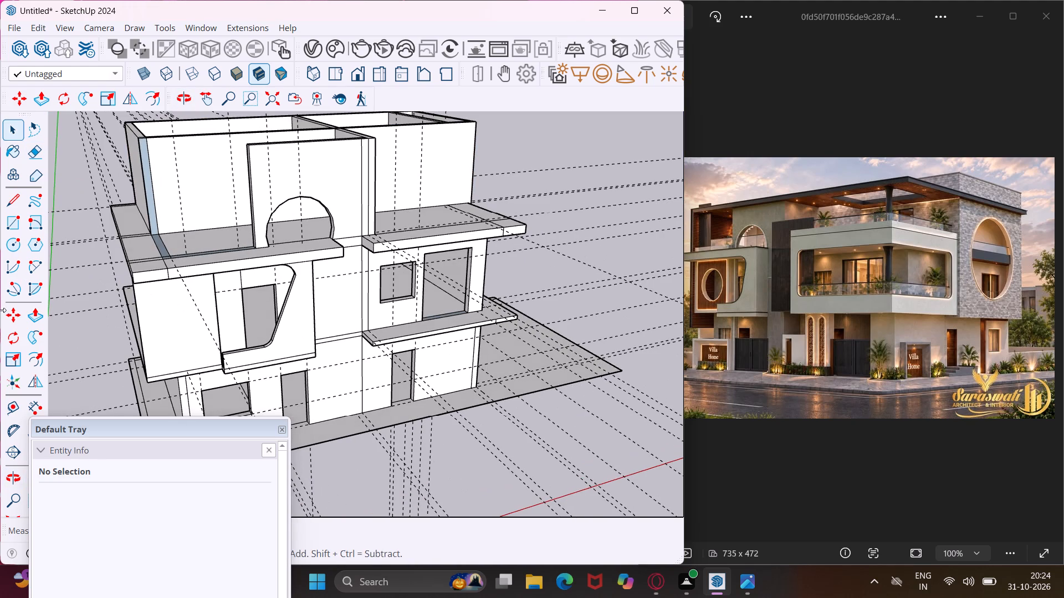
pyautogui.click(14, 241)
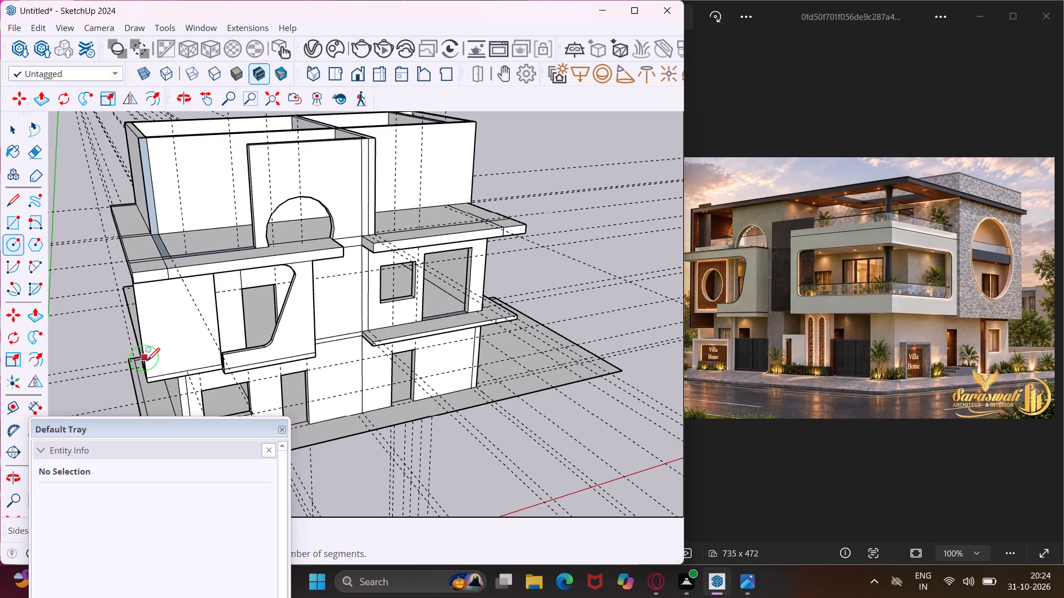
pyautogui.scroll(8, 158, 352)
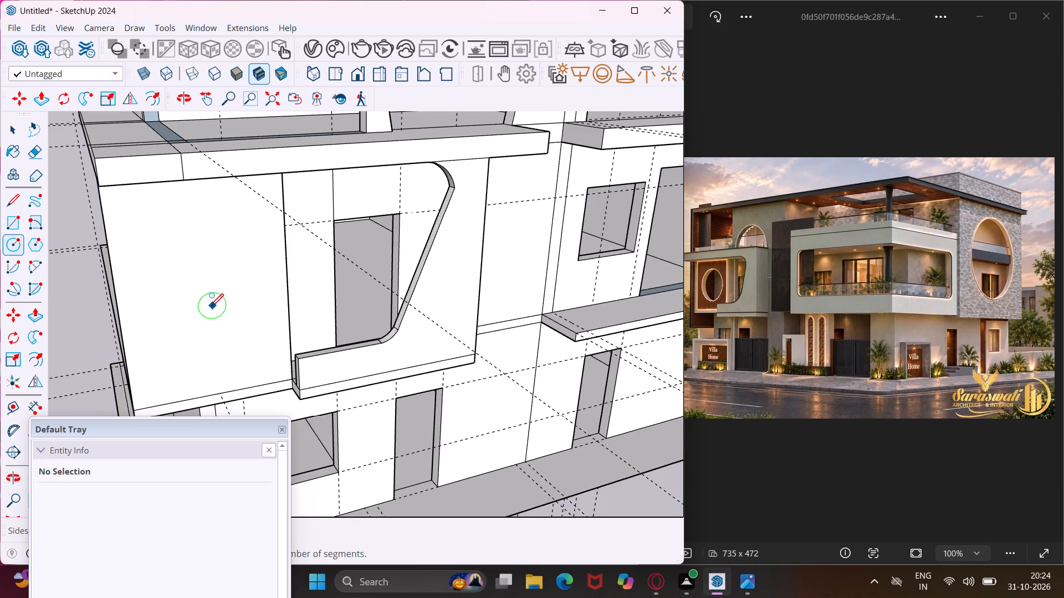
pyautogui.click(204, 301)
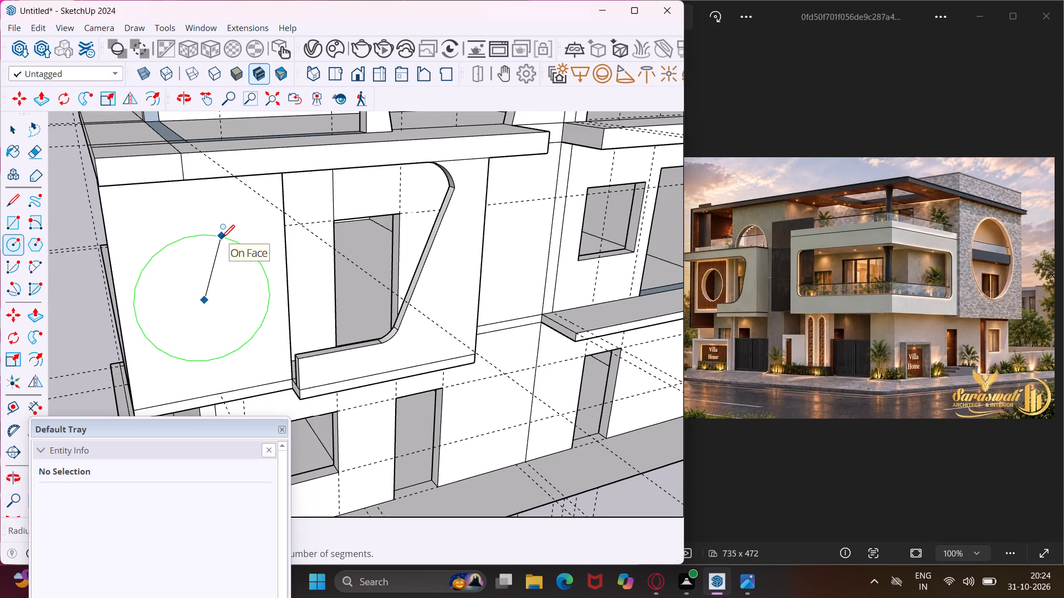
pyautogui.click(222, 237)
pyautogui.press('Escape')
pyautogui.press('space')
# Push/Pull the circle inward through the thickness of the balcony's end panel.
pyautogui.click(202, 295)
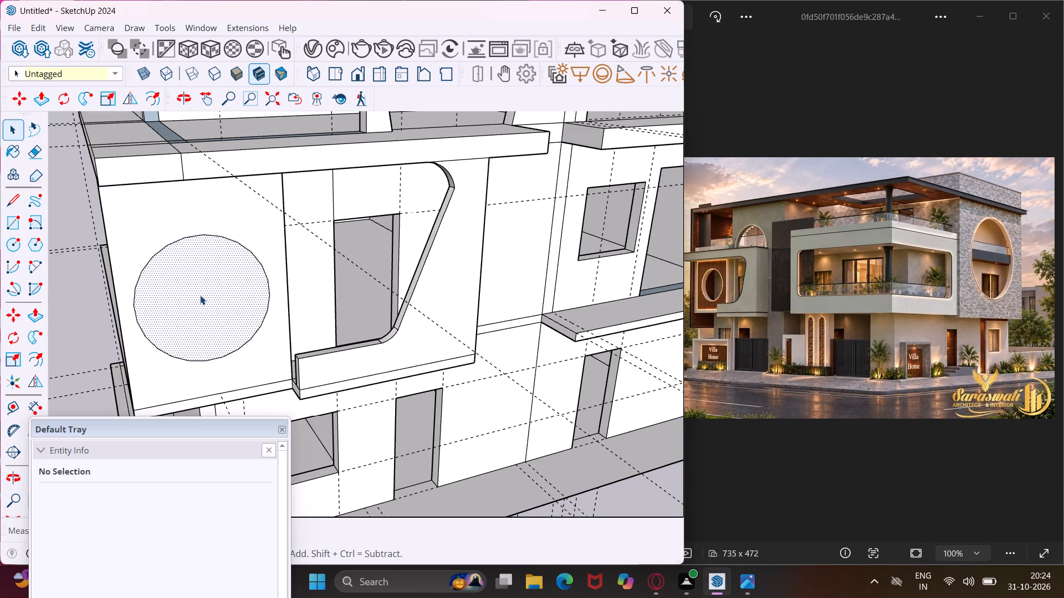
pyautogui.press('p')
pyautogui.click(200, 295)
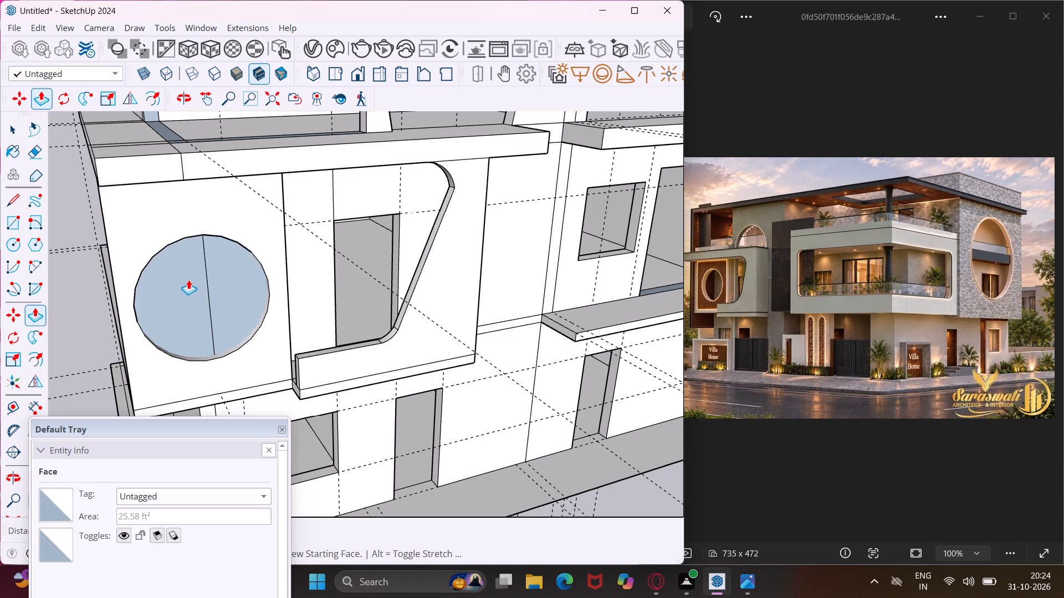
pyautogui.click(183, 285)
pyautogui.press('Escape')
pyautogui.press('space')
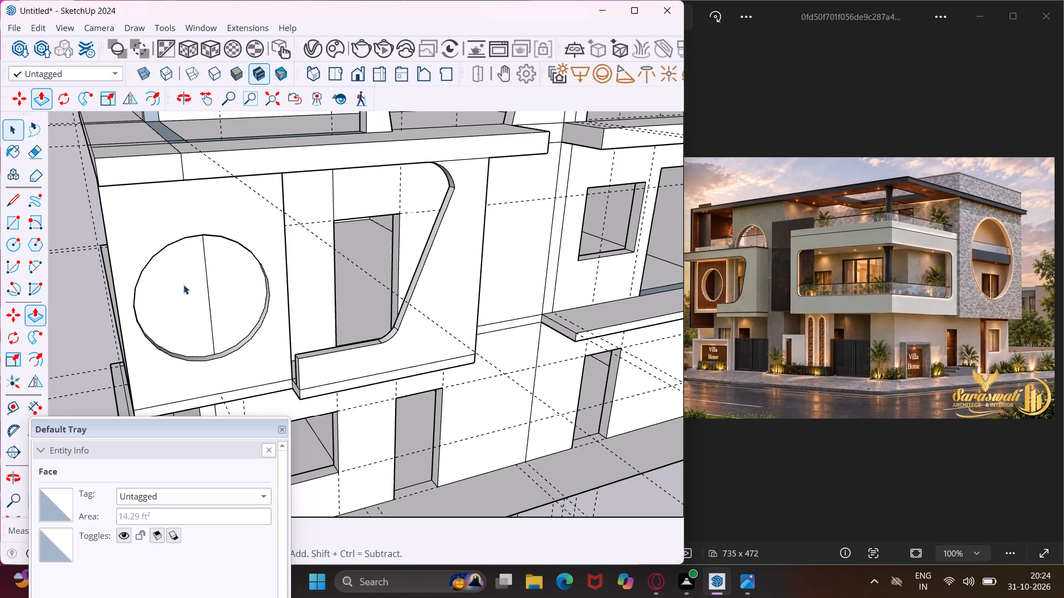
# Delete the two leftover circle faces on the inner side of the end panel to open up the round hole.
pyautogui.moveTo(183, 285); pyautogui.dragTo(697, 213, button='middle')
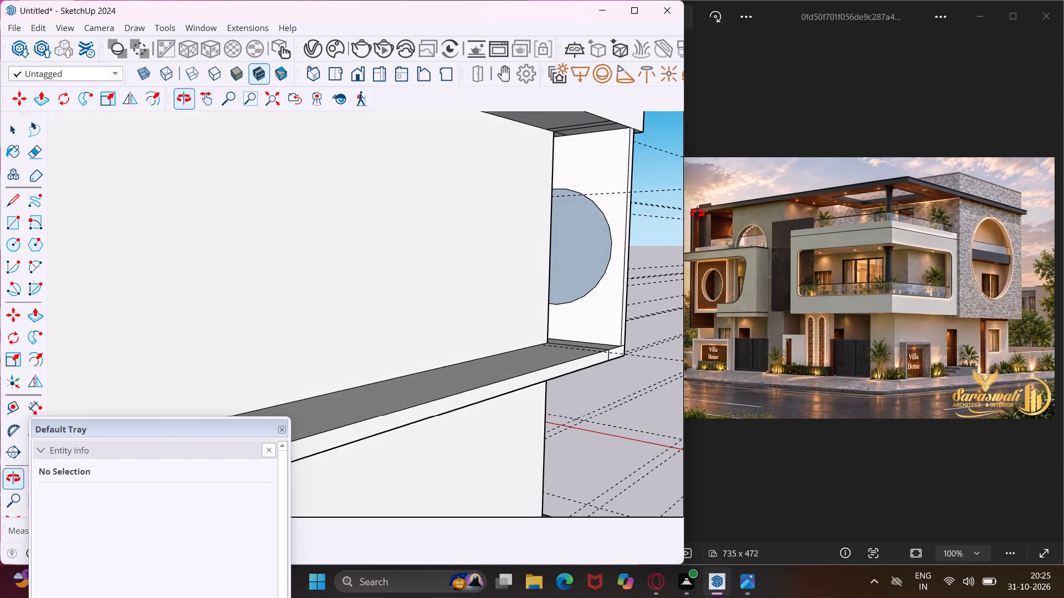
pyautogui.moveTo(697, 213); pyautogui.dragTo(608, 244, button='middle')
pyautogui.click(576, 255)
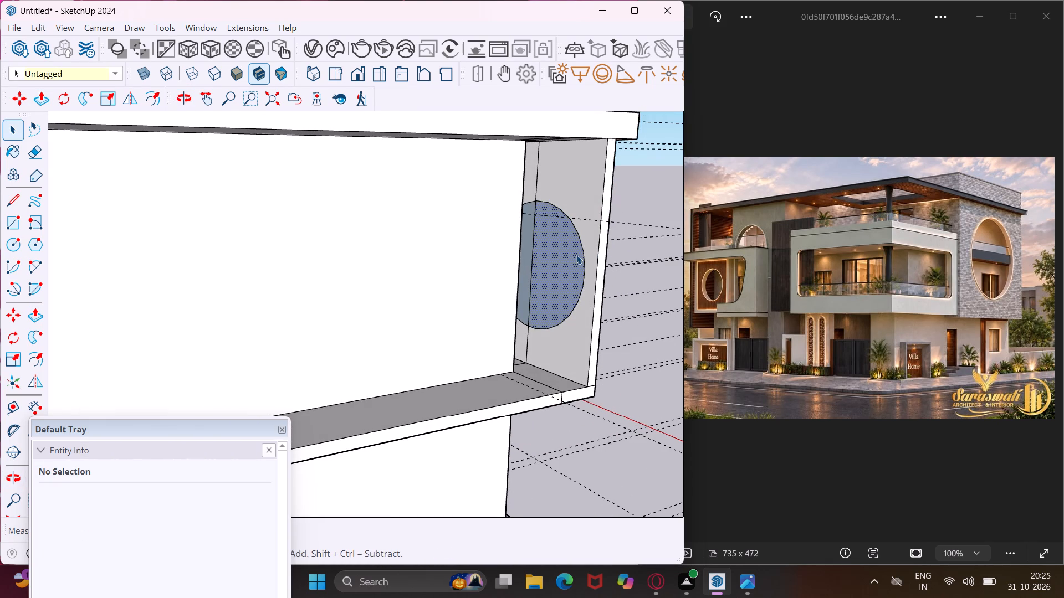
pyautogui.press('Delete')
pyautogui.click(526, 265)
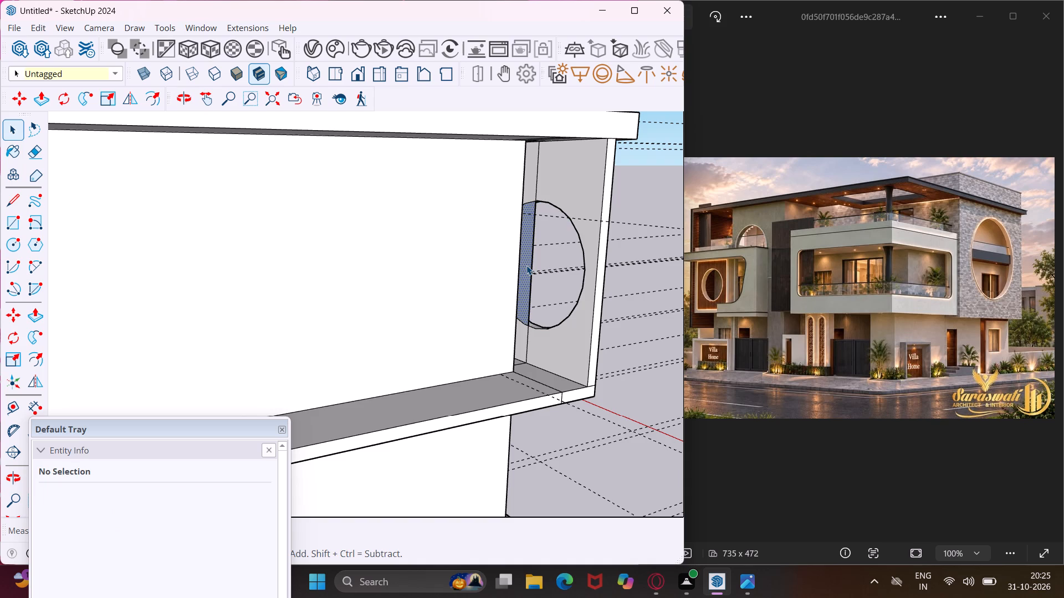
pyautogui.press('Delete')
pyautogui.moveTo(541, 261); pyautogui.dragTo(530, 264, button='middle')
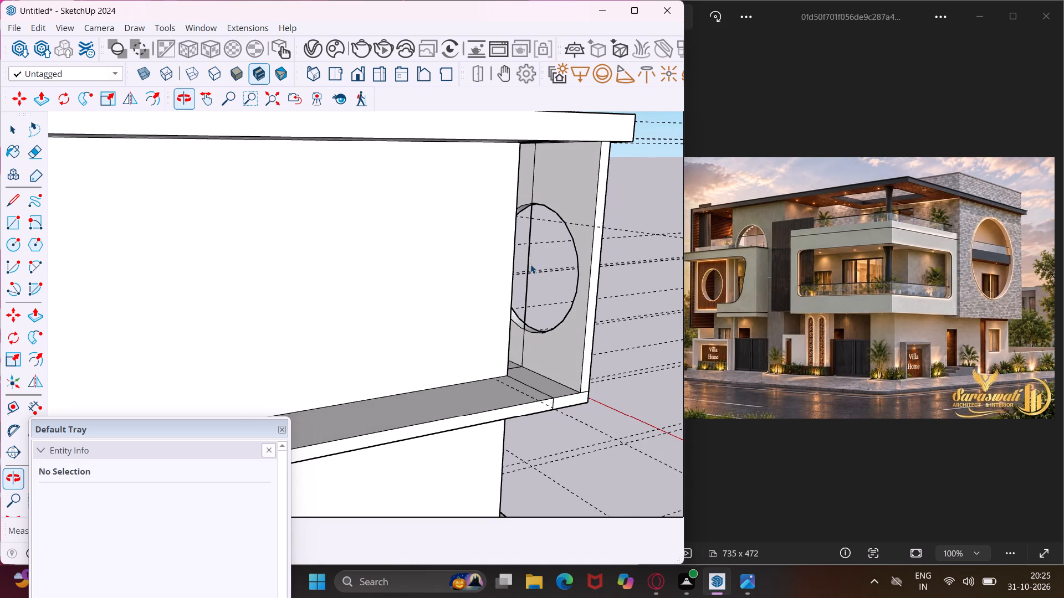
# Erase the vertical line crossing the round opening on the inner side of the balcony's end panel.
pyautogui.press('e')
pyautogui.click(528, 262)
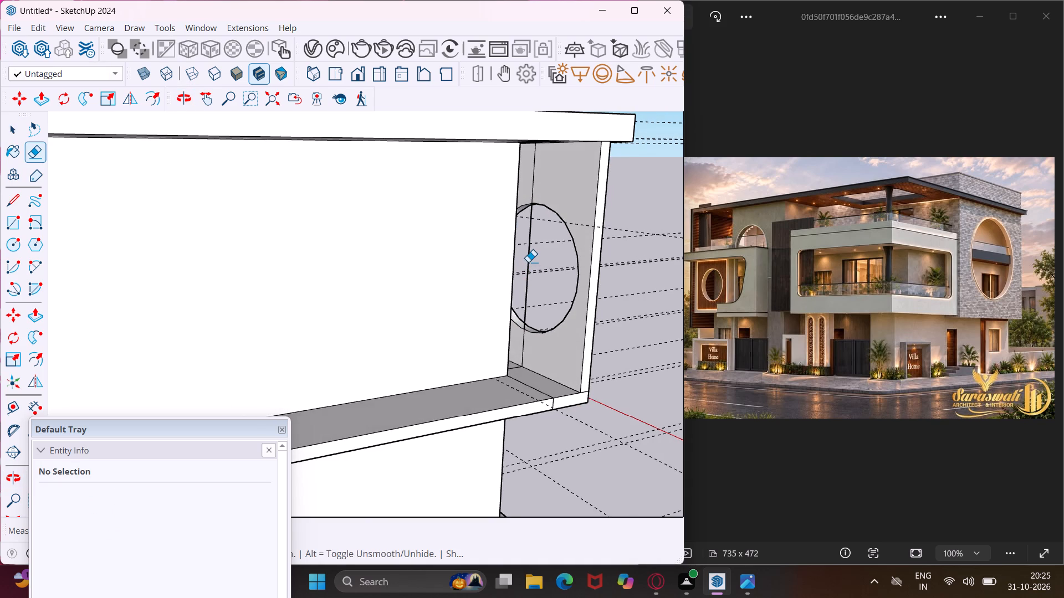
pyautogui.press('Escape')
pyautogui.press('space')
# Delete all construction guides from the model.
pyautogui.moveTo(549, 254); pyautogui.dragTo(247, 282, button='middle')
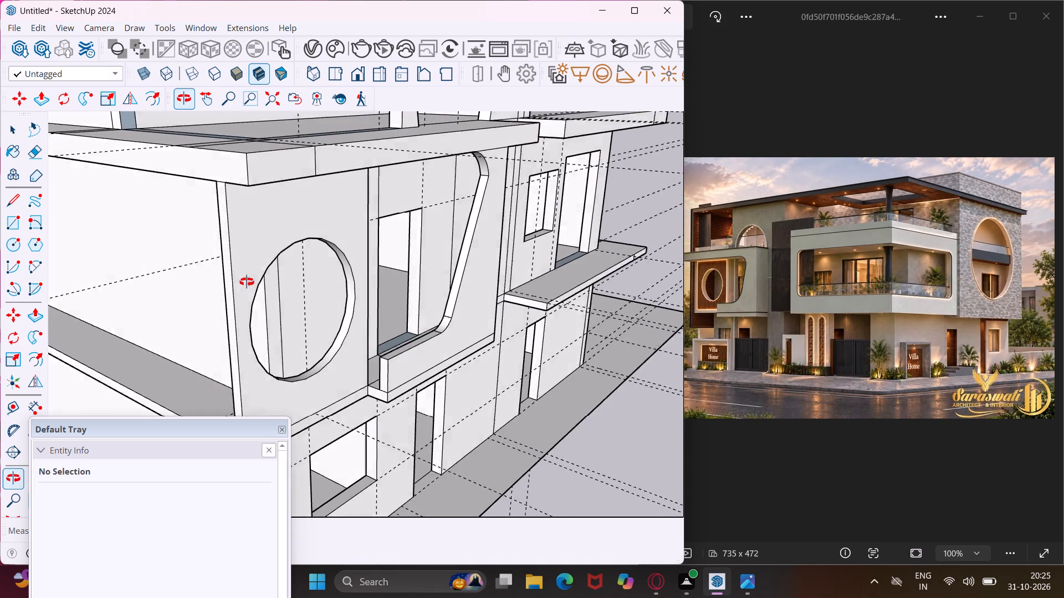
pyautogui.moveTo(247, 282); pyautogui.dragTo(229, 281, button='middle')
pyautogui.scroll(-5, 259, 230)
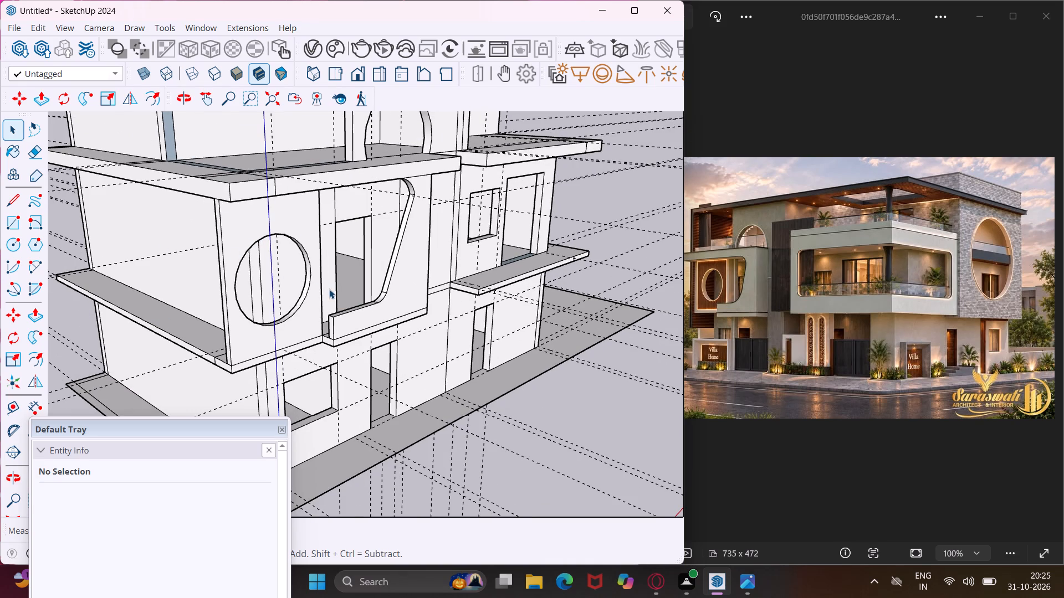
pyautogui.scroll(-5, 300, 200)
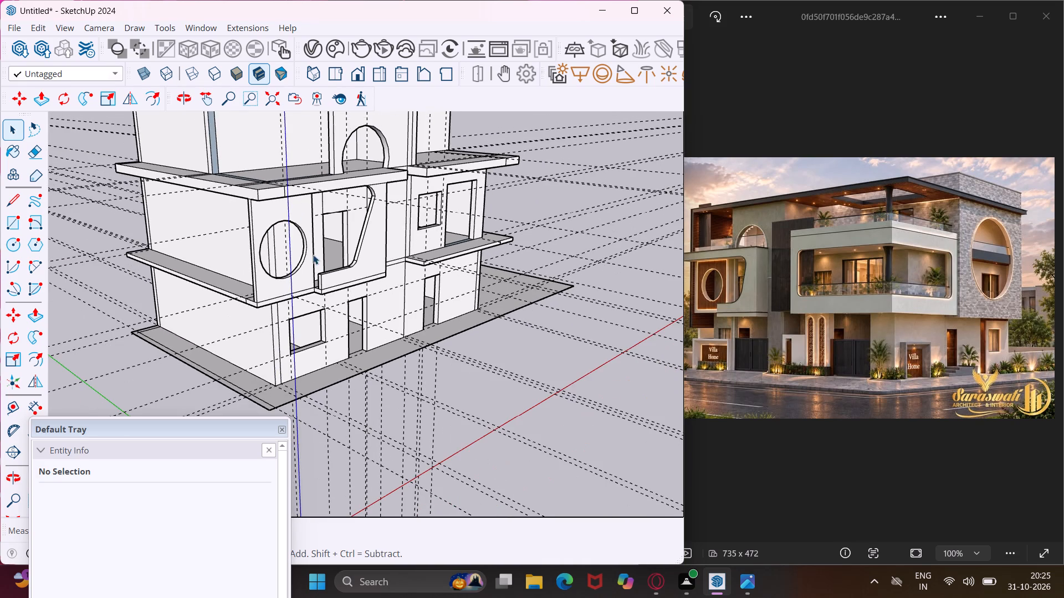
pyautogui.scroll(5, 329, 368)
pyautogui.moveTo(339, 386); pyautogui.dragTo(403, 262, button='middle')
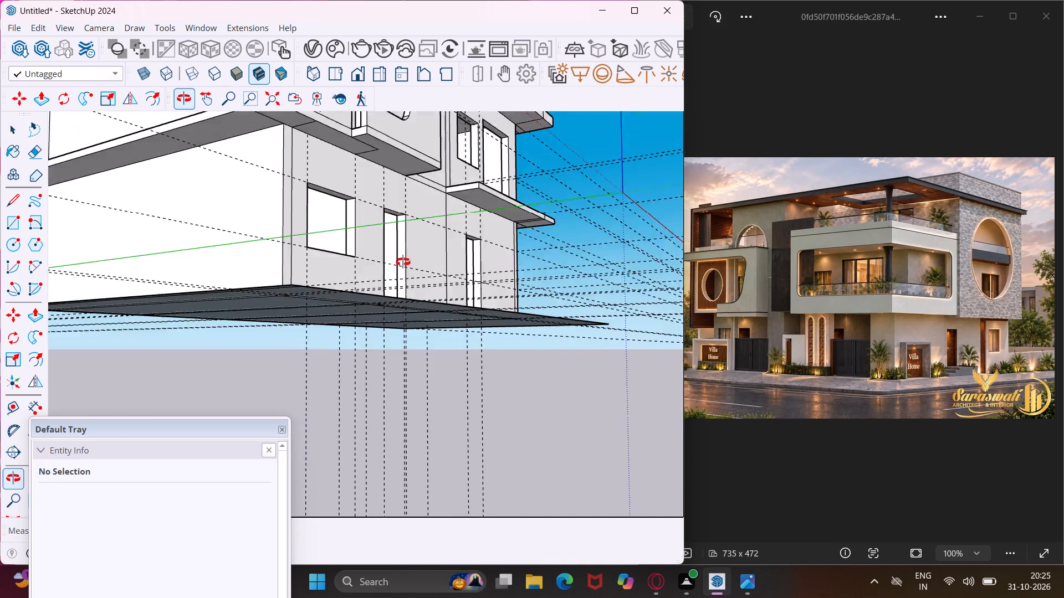
pyautogui.moveTo(403, 262); pyautogui.dragTo(448, 269, button='middle')
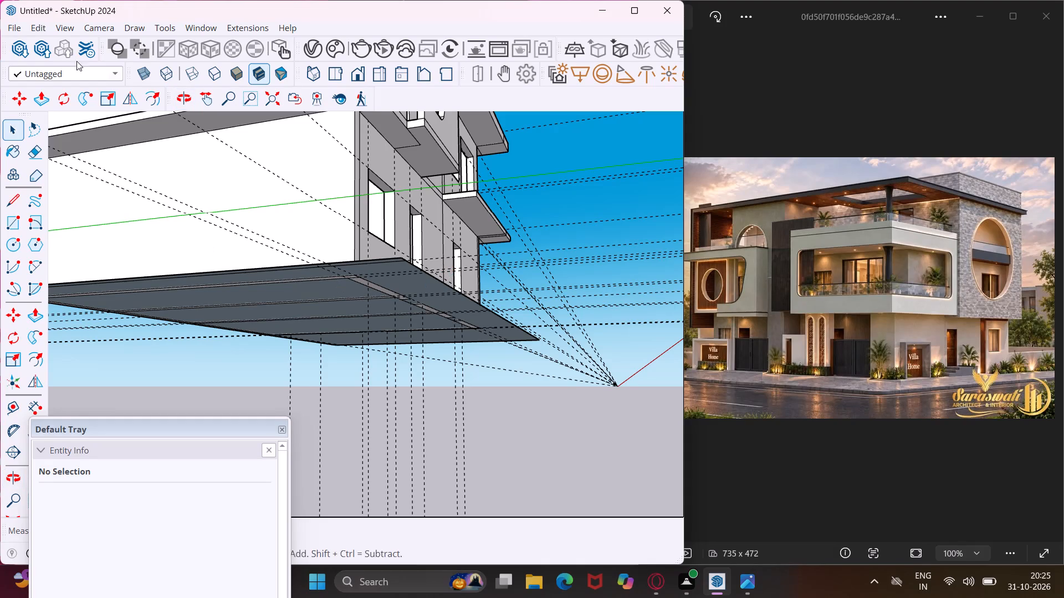
pyautogui.click(40, 27)
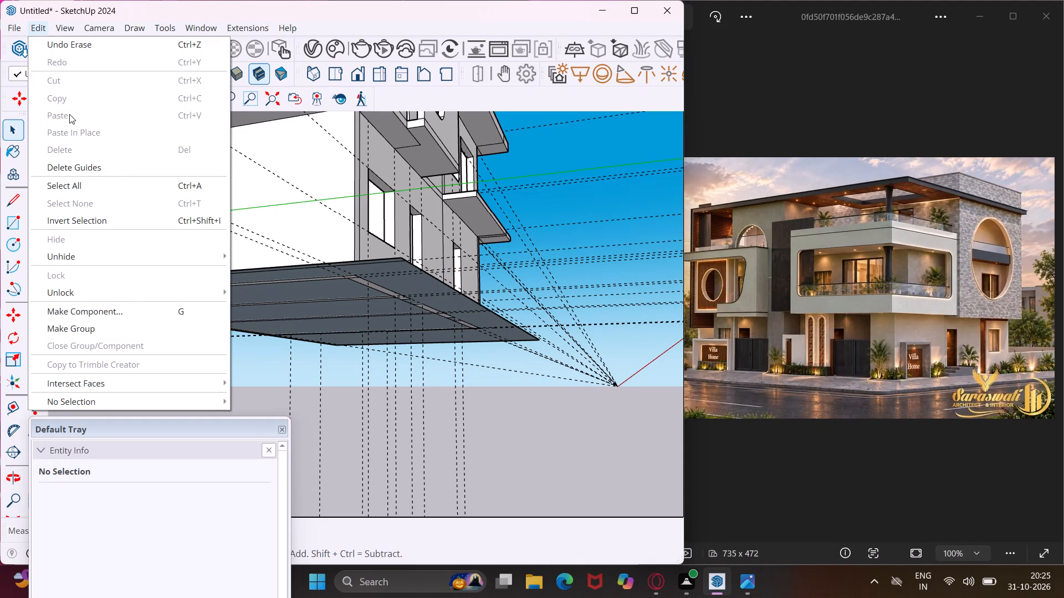
pyautogui.click(78, 171)
# Draw a line across the ground slab from its front edge to the opposite edge, just outside the wall with the door and window.
pyautogui.scroll(-4, 203, 153)
pyautogui.moveTo(216, 169); pyautogui.dragTo(252, 187, button='middle')
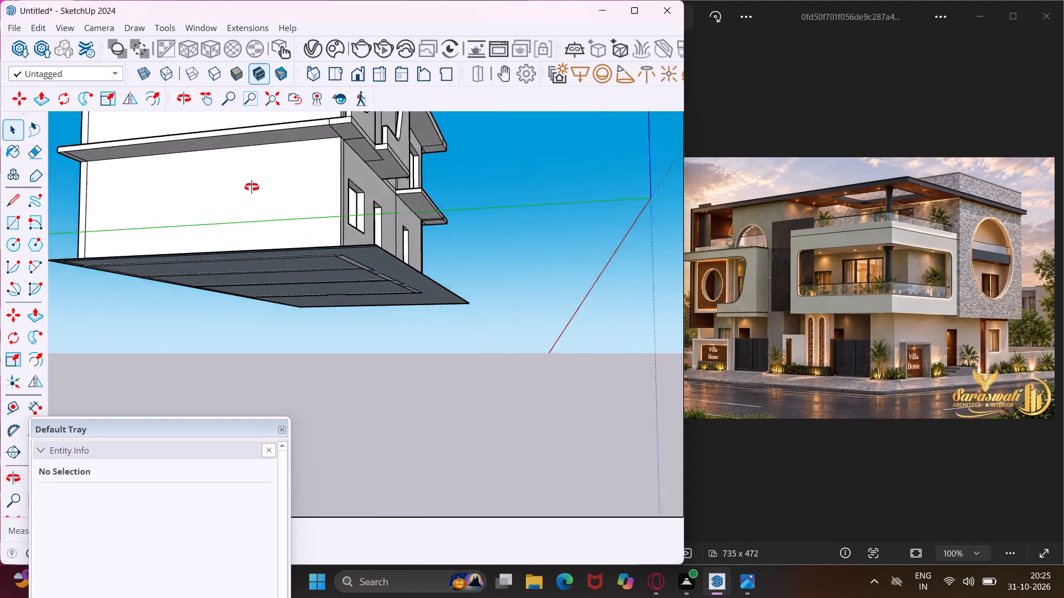
pyautogui.moveTo(252, 187); pyautogui.dragTo(325, 130, button='middle')
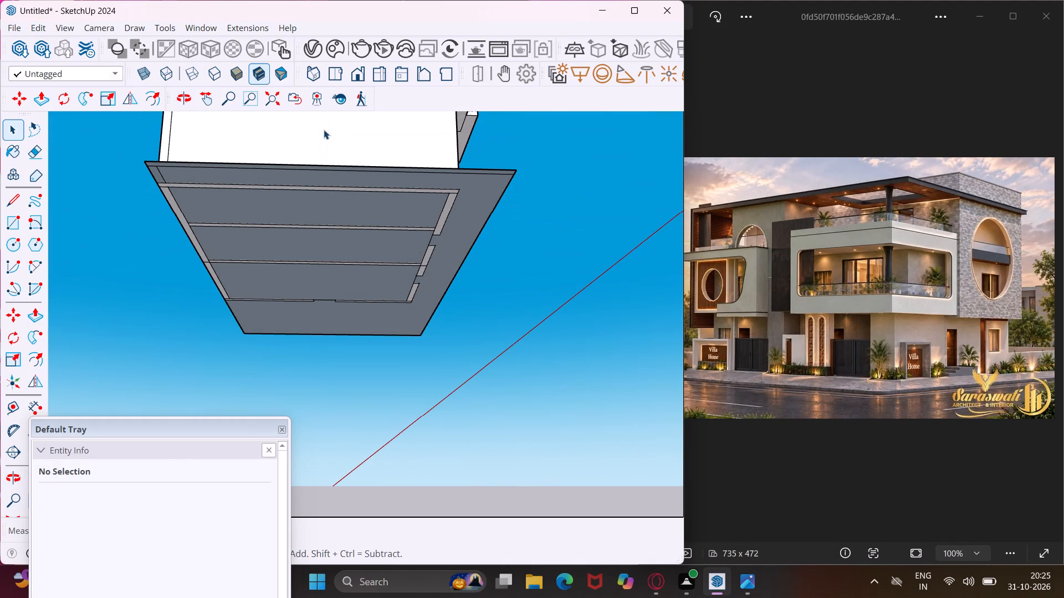
pyautogui.moveTo(352, 198); pyautogui.dragTo(15, 311, button='middle')
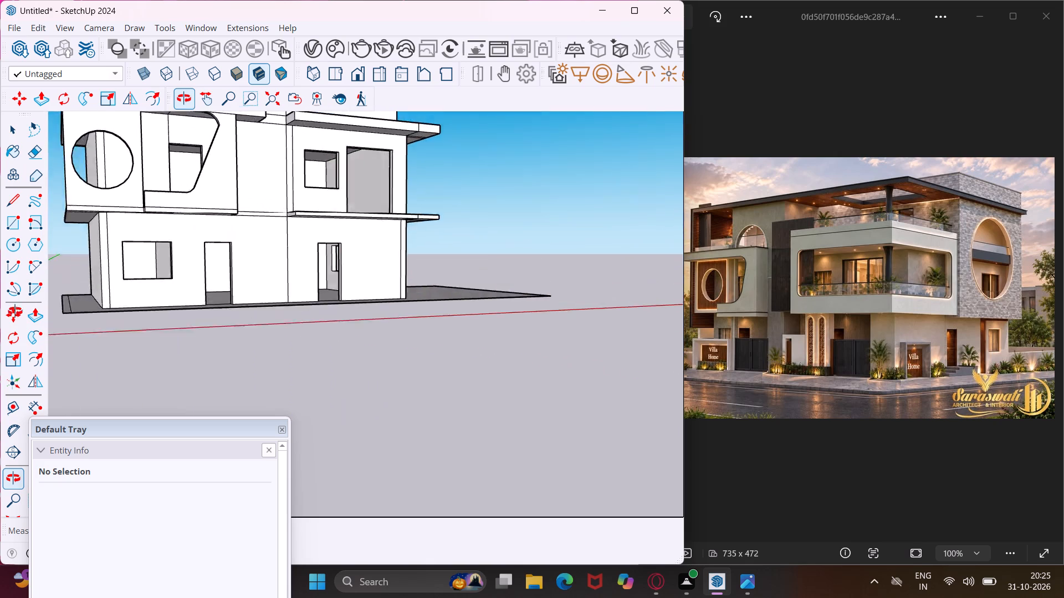
pyautogui.moveTo(15, 311); pyautogui.dragTo(0, 396, button='middle')
pyautogui.scroll(2, 437, 305)
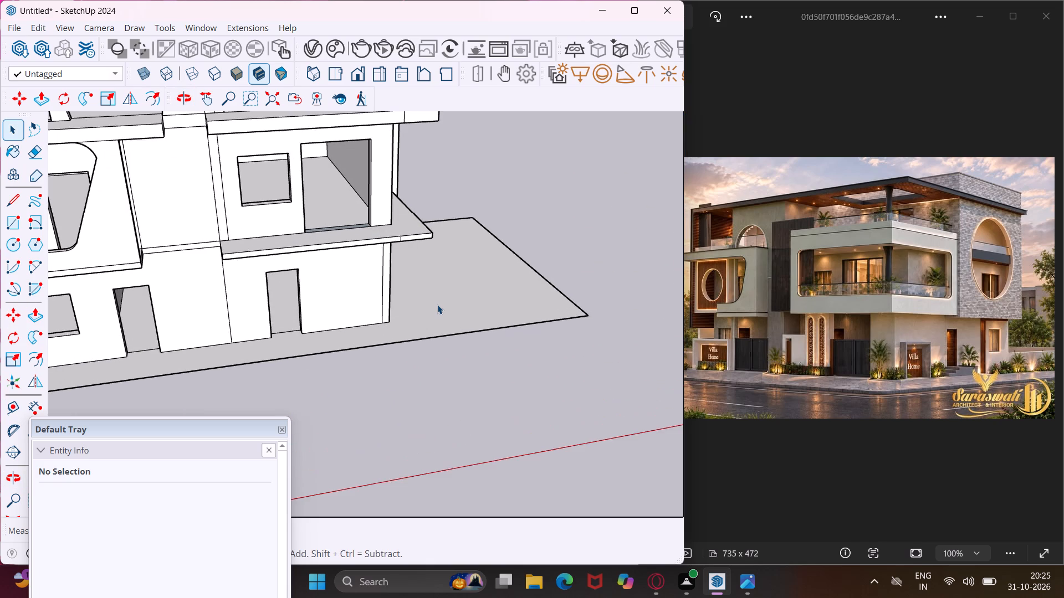
pyautogui.scroll(1, 438, 305)
pyautogui.moveTo(438, 305); pyautogui.dragTo(180, 287, button='middle')
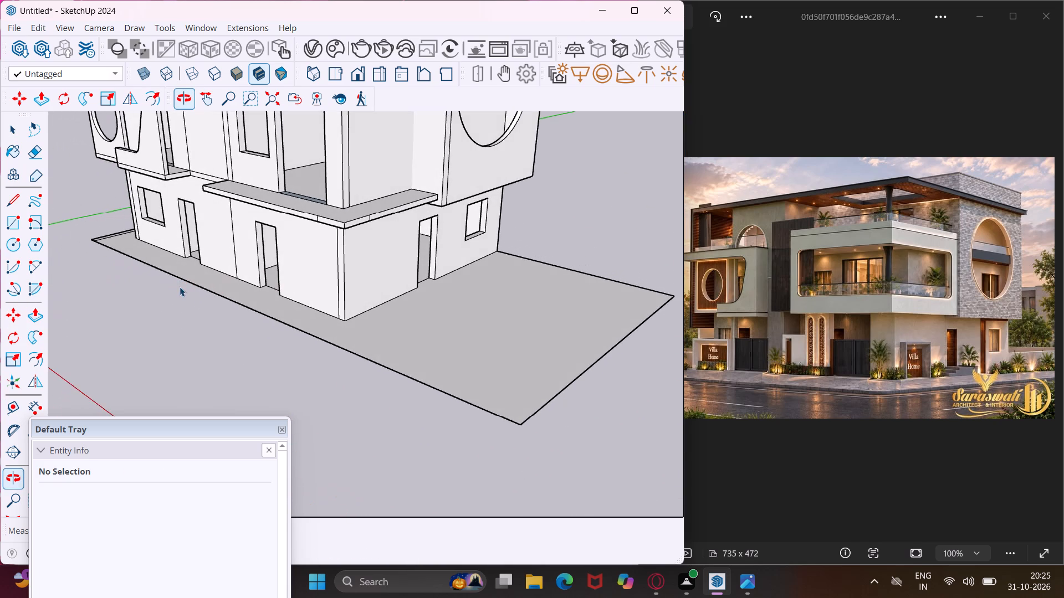
pyautogui.moveTo(298, 312); pyautogui.dragTo(315, 338, button='middle')
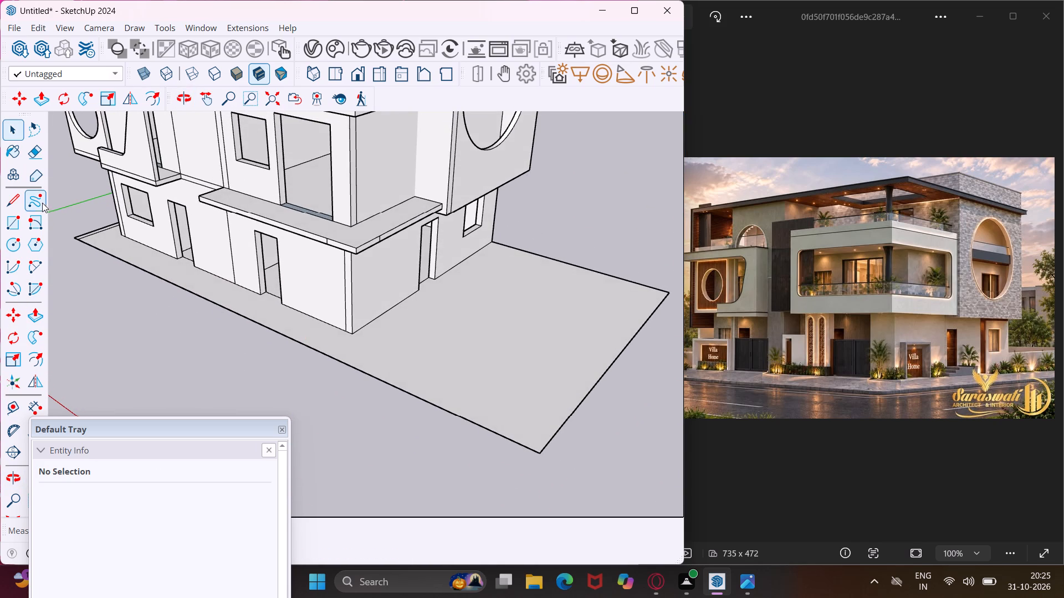
pyautogui.click(16, 206)
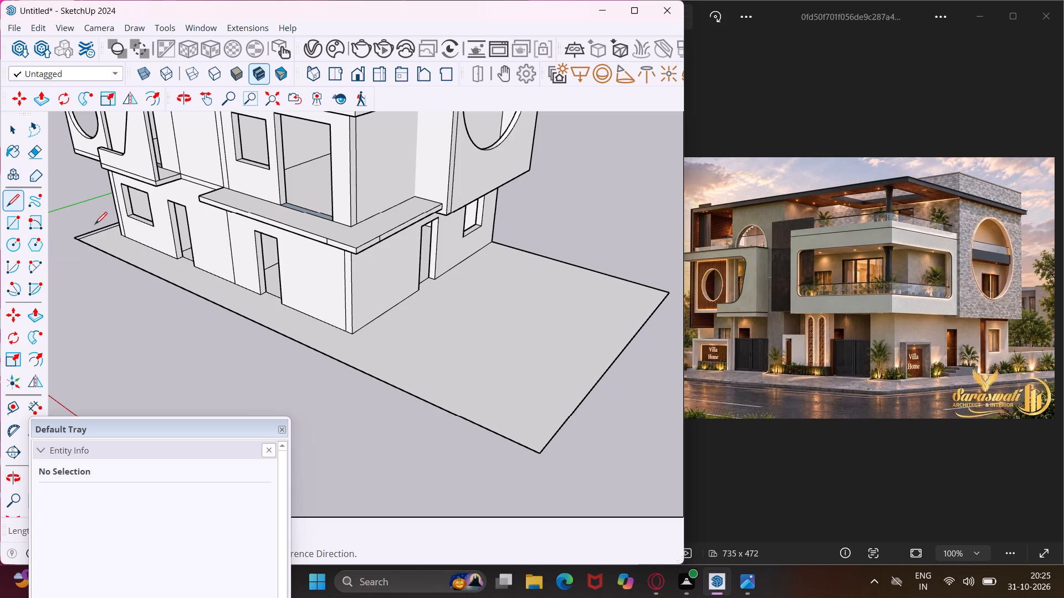
pyautogui.click(372, 372)
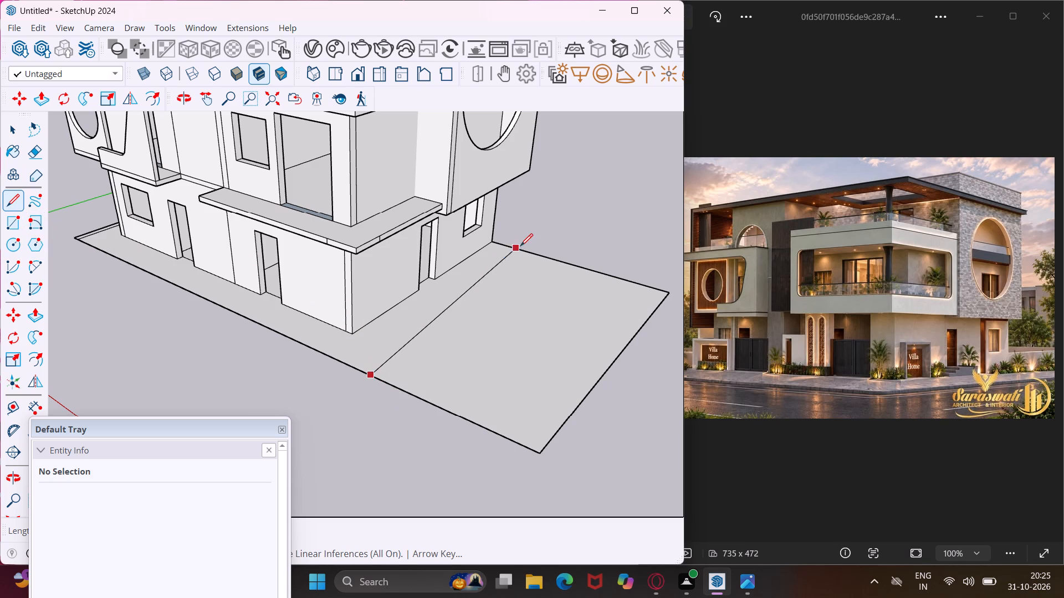
pyautogui.click(530, 254)
pyautogui.press('Escape')
pyautogui.press('space')
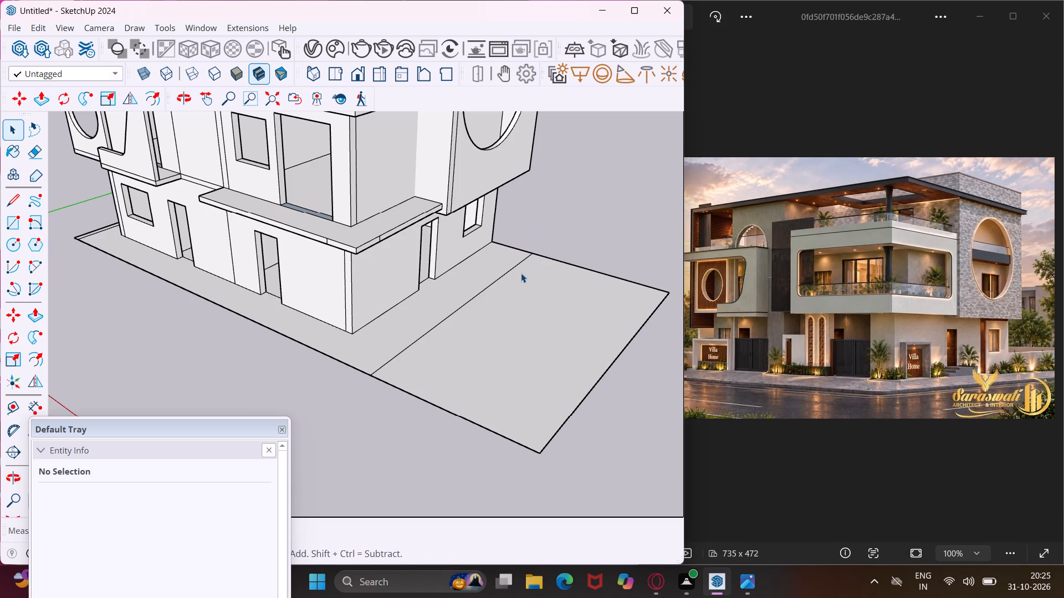
# Erase the outer edges of the ground slab beyond the new dividing line to remove the surplus part.
pyautogui.press('e')
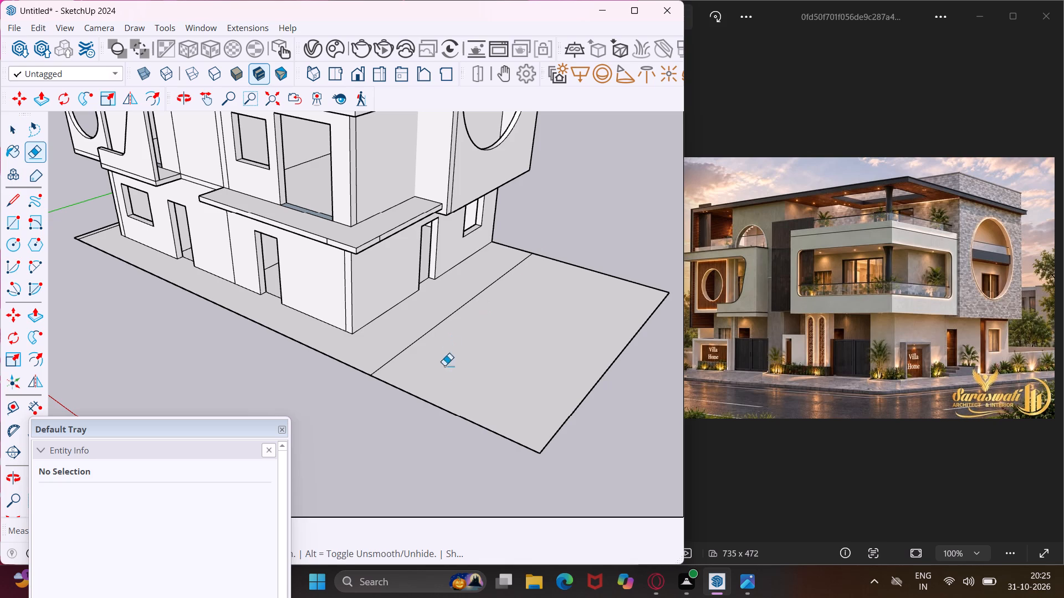
pyautogui.click(448, 413)
pyautogui.click(565, 428)
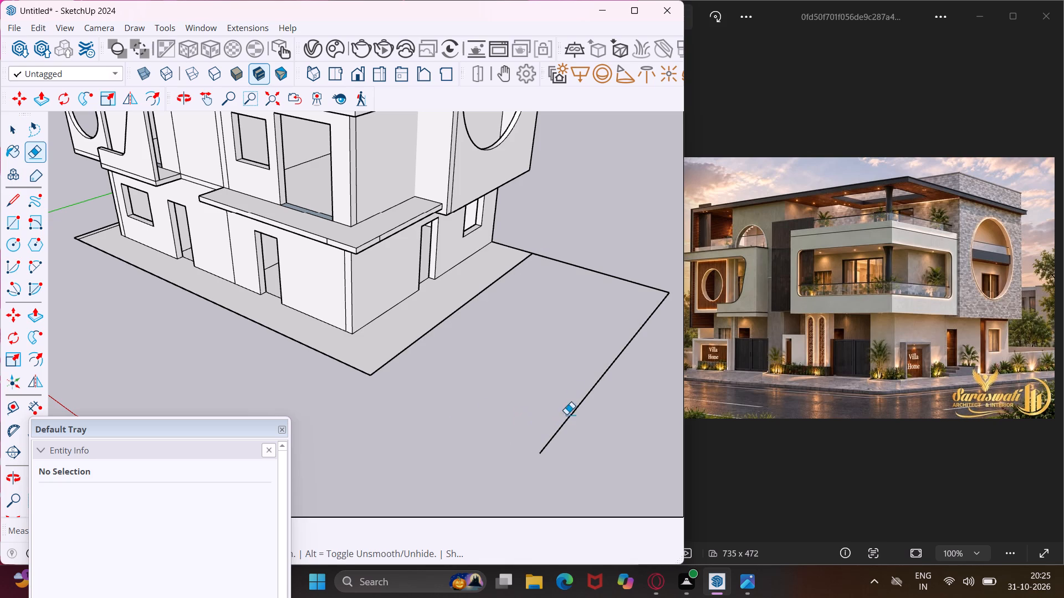
pyautogui.moveTo(640, 272); pyautogui.dragTo(657, 336)
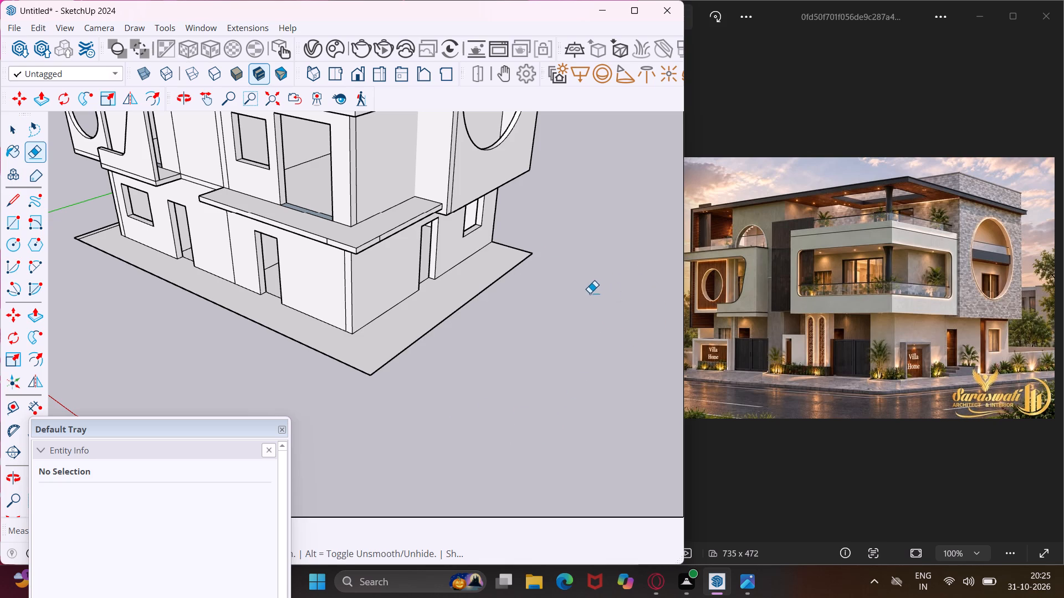
pyautogui.press('Escape')
pyautogui.press('space')
# Draw a vertical Rotated Rectangle 2' deep below the ground slab, along its full rear edge beside the blank wall.
pyautogui.moveTo(499, 307); pyautogui.dragTo(421, 238, button='middle')
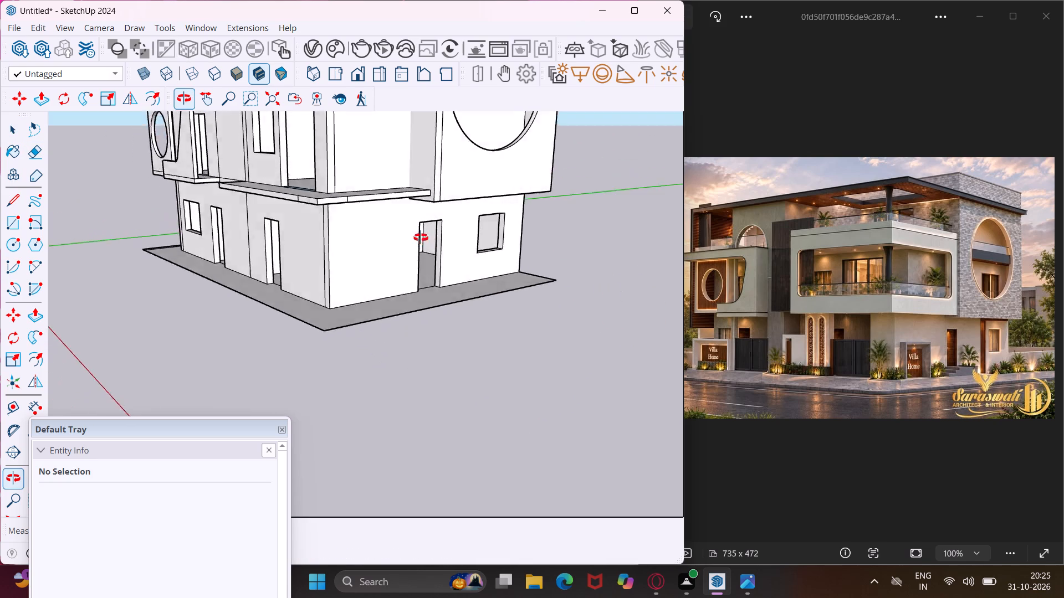
pyautogui.moveTo(421, 238); pyautogui.dragTo(161, 127, button='middle')
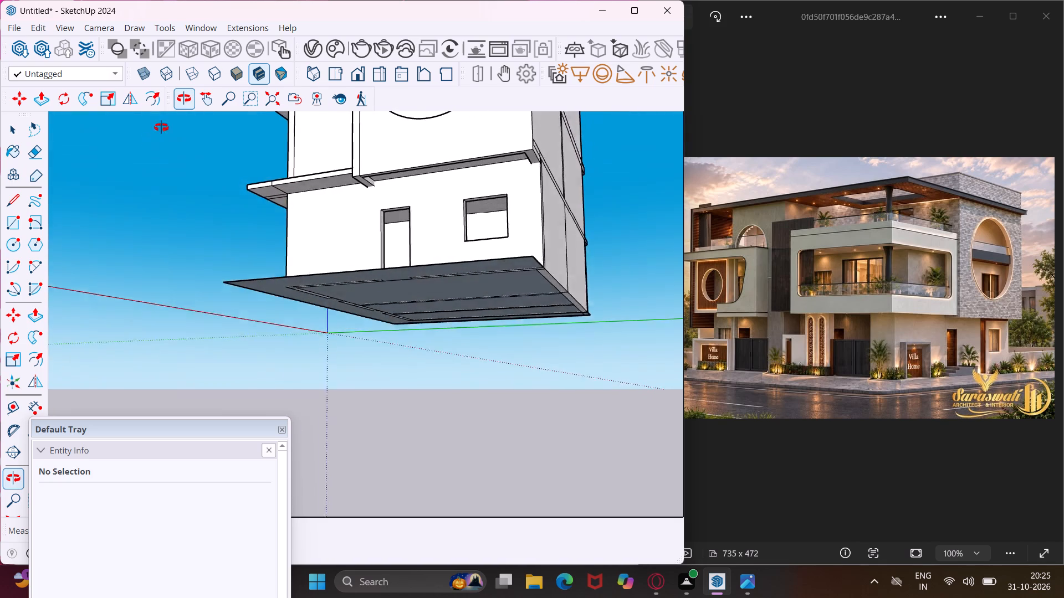
pyautogui.moveTo(161, 127); pyautogui.dragTo(165, 122, button='middle')
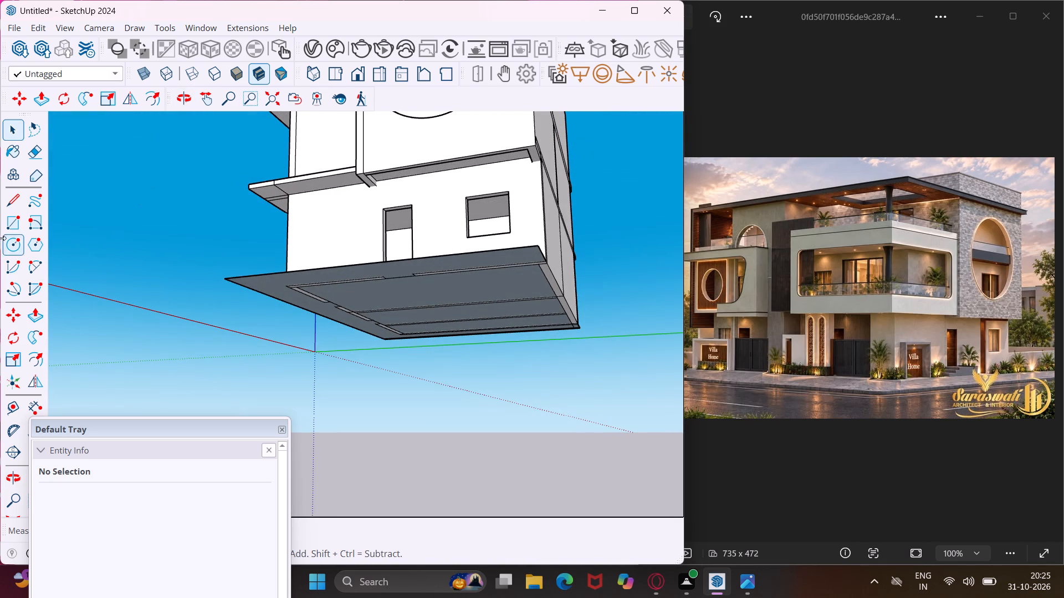
pyautogui.click(30, 215)
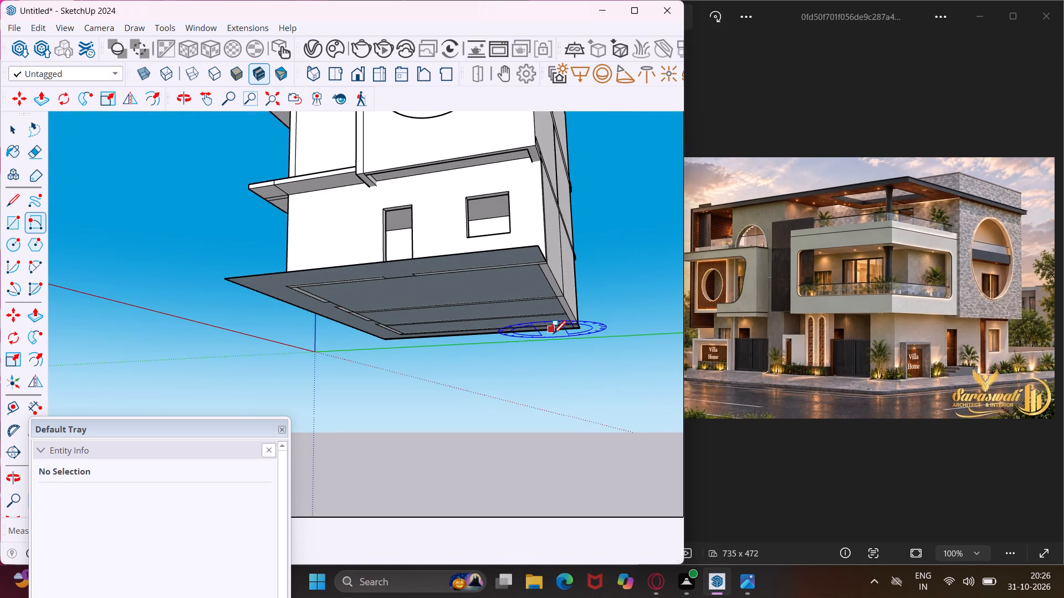
pyautogui.scroll(4, 579, 330)
pyautogui.moveTo(579, 329); pyautogui.dragTo(611, 266, button='middle')
pyautogui.scroll(4, 579, 327)
pyautogui.click(569, 344)
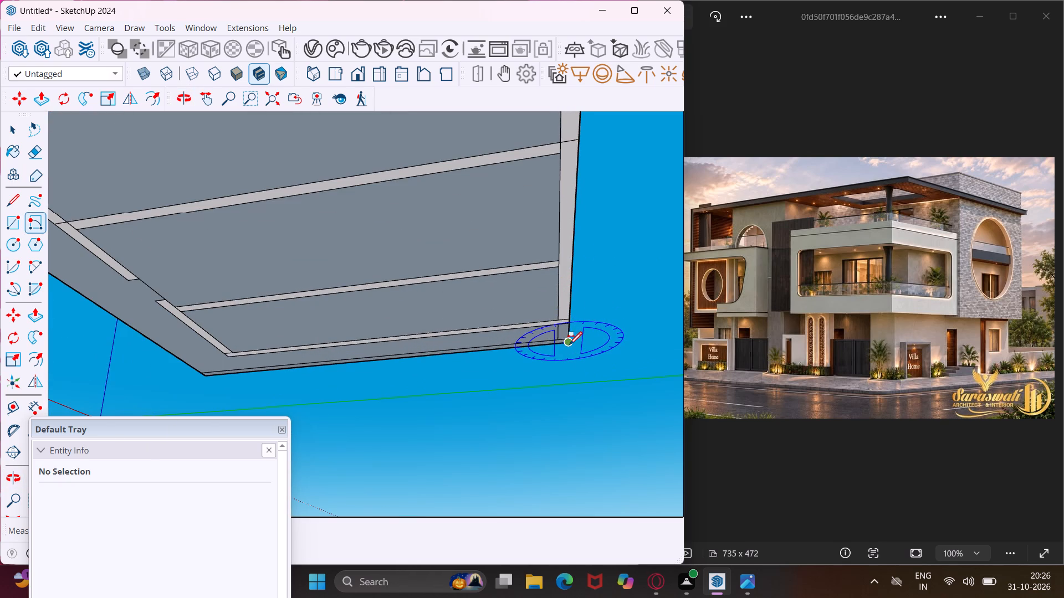
pyautogui.scroll(-10, 560, 295)
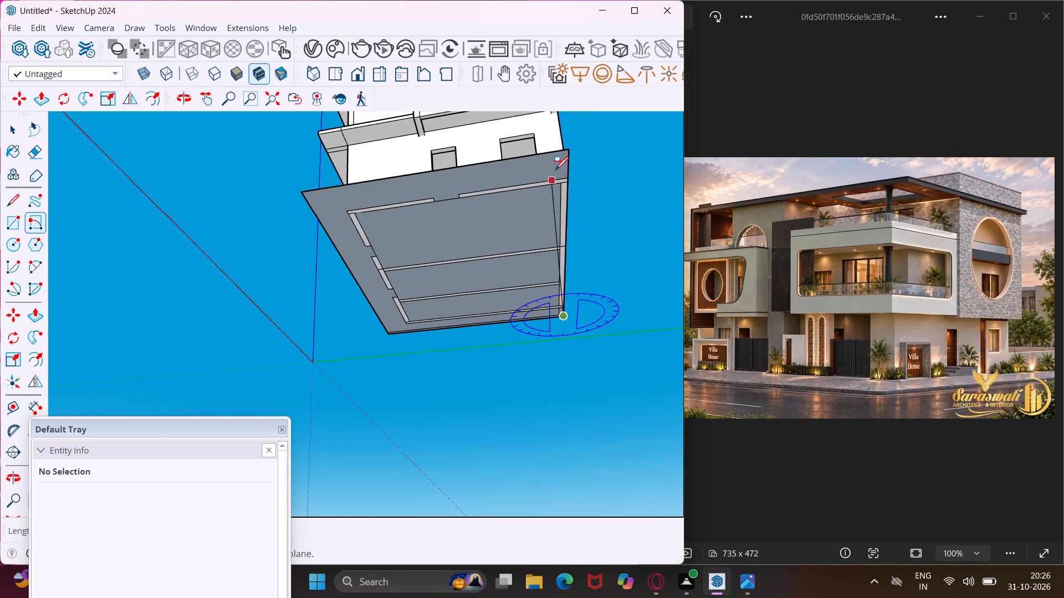
pyautogui.click(569, 146)
pyautogui.moveTo(569, 149); pyautogui.dragTo(593, 258, button='middle')
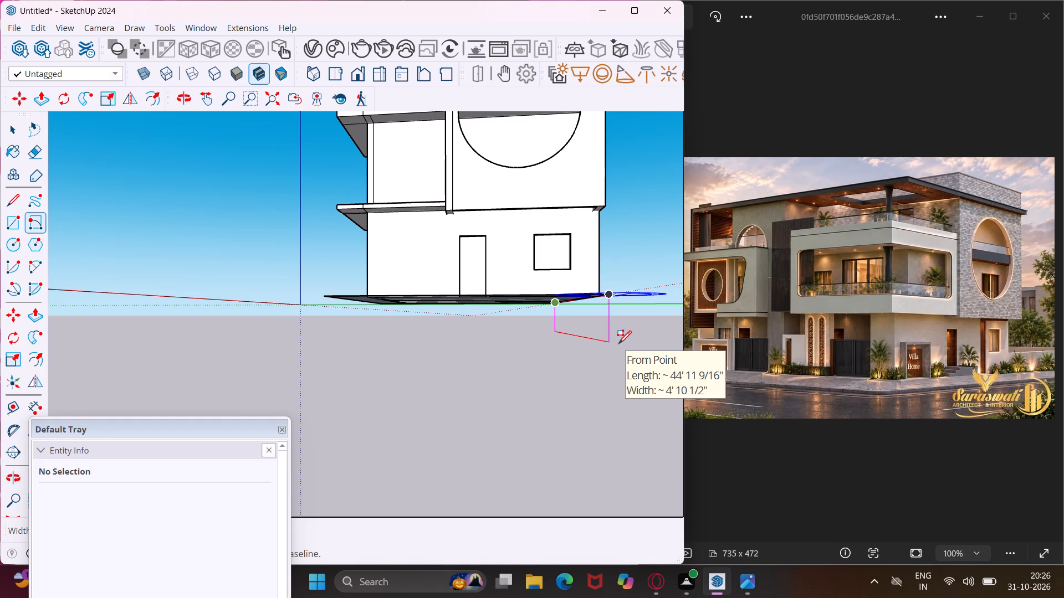
pyautogui.write("2'")
pyautogui.press('Return')
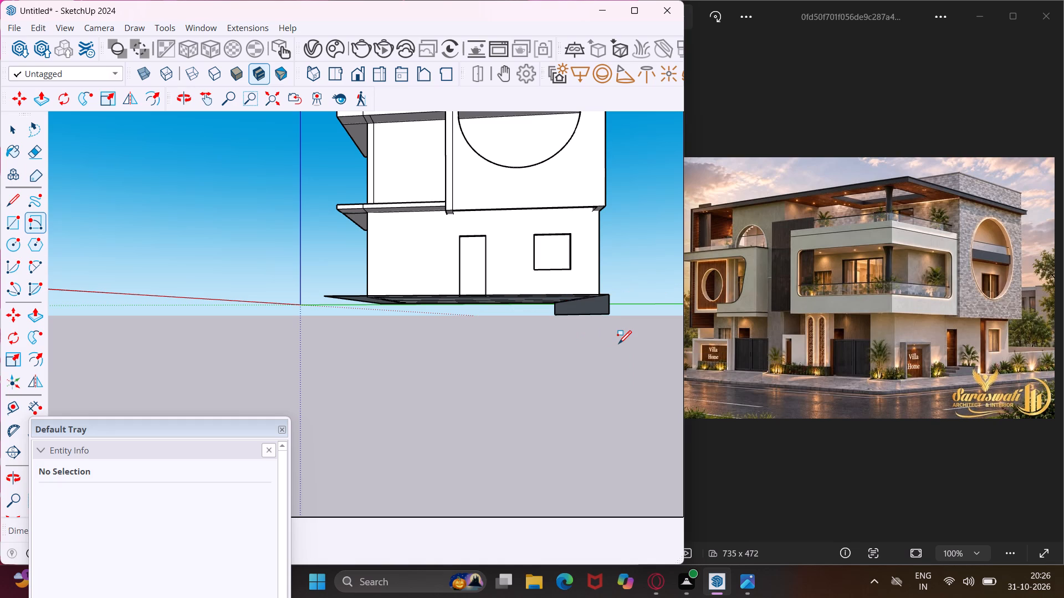
pyautogui.press('Escape')
pyautogui.press('space')
# Push/Pull the 2' deep rectangle under the whole ground slab to its opposite edge to form the plinth.
pyautogui.moveTo(552, 346); pyautogui.dragTo(571, 396, button='middle')
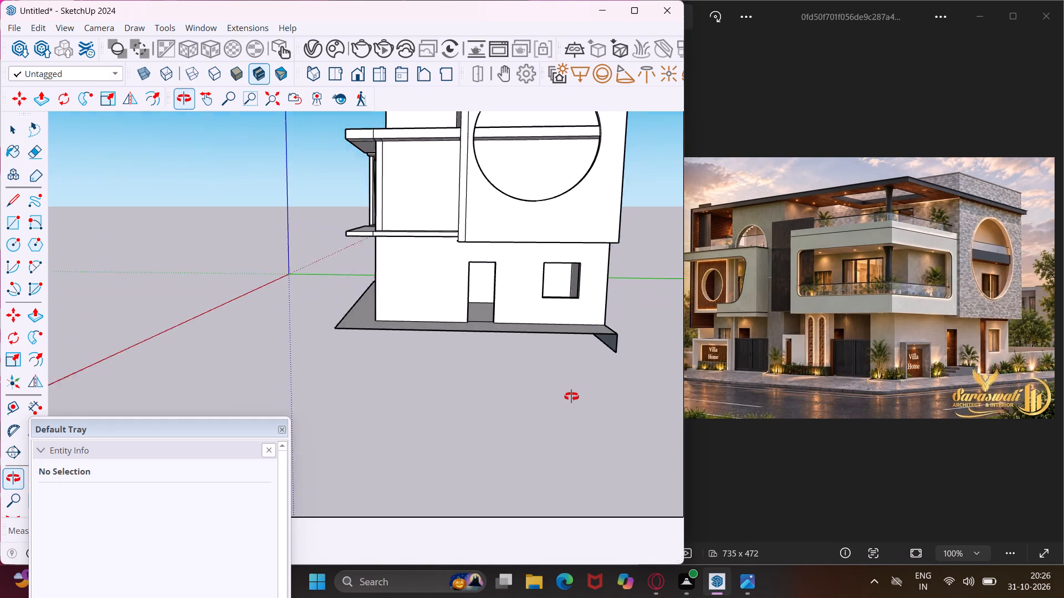
pyautogui.moveTo(571, 396); pyautogui.dragTo(572, 398, button='middle')
pyautogui.scroll(1, 572, 398)
pyautogui.scroll(3, 606, 348)
pyautogui.click(613, 339)
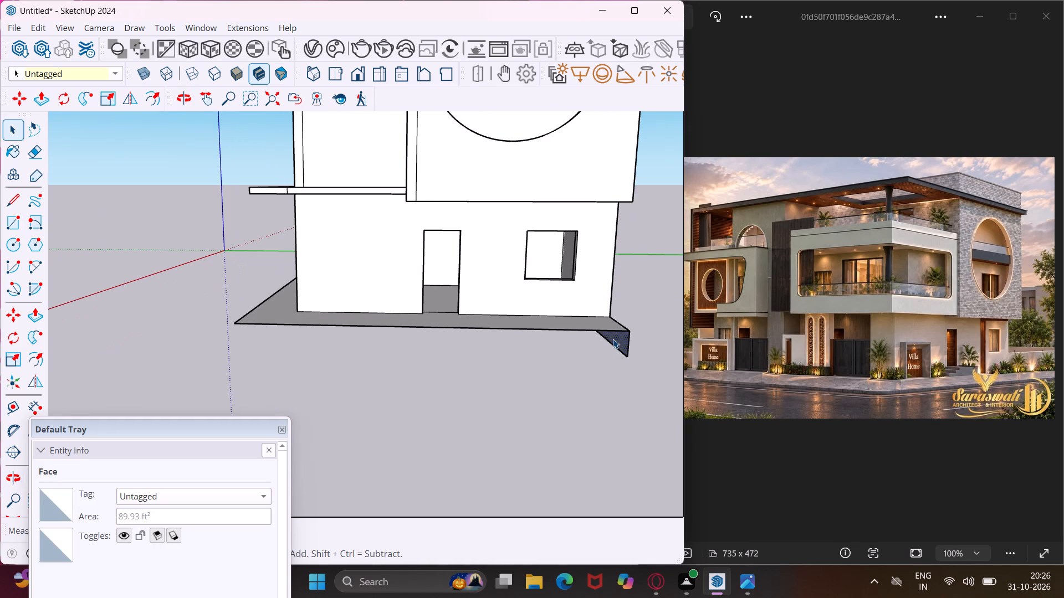
pyautogui.press('p')
pyautogui.click(613, 339)
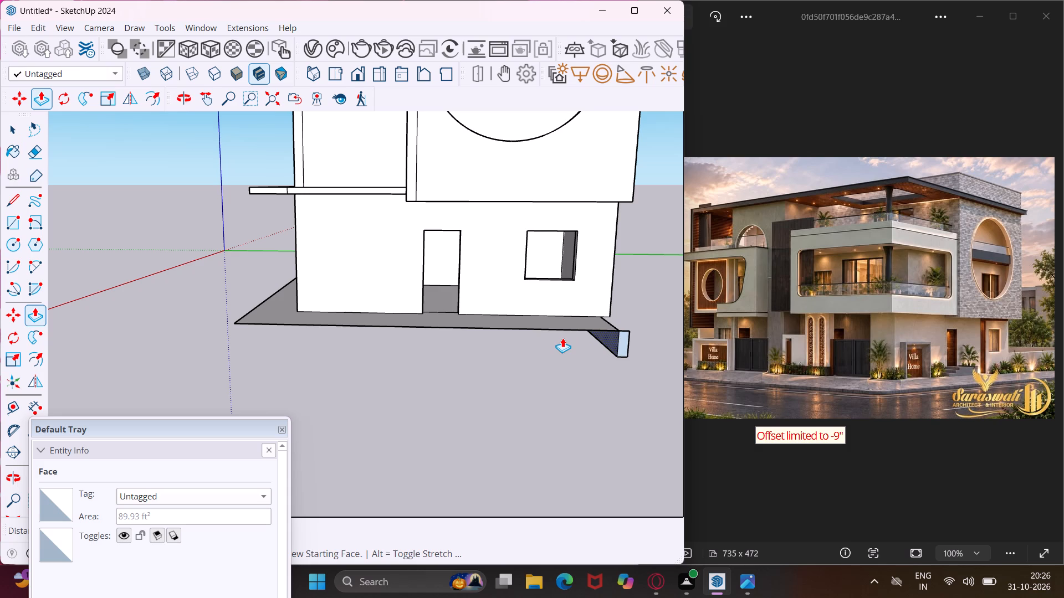
pyautogui.scroll(-4, 431, 328)
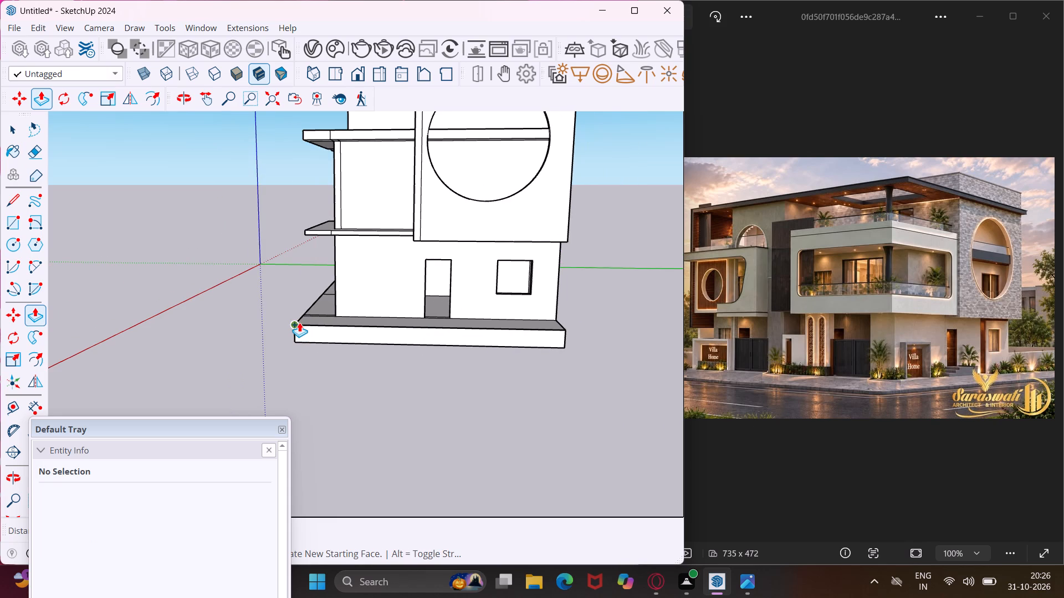
pyautogui.click(299, 322)
pyautogui.press('Escape')
pyautogui.press('space')
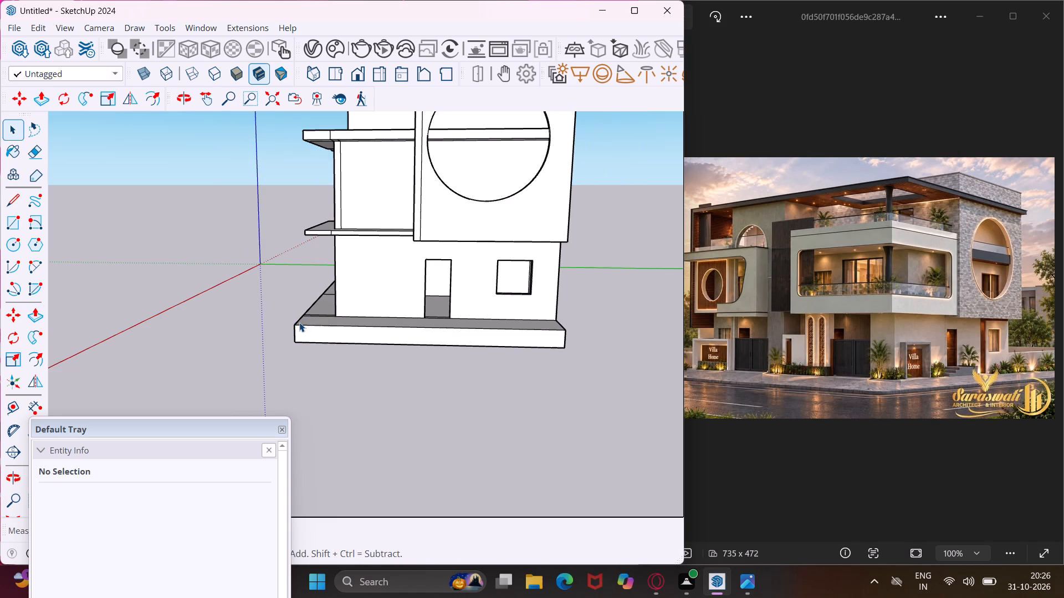
# Draw a vertical line on the wall beside the circular opening, from the upper slab's lower outer corner to the corner balcony slab.
pyautogui.moveTo(299, 322); pyautogui.dragTo(509, 397, button='middle')
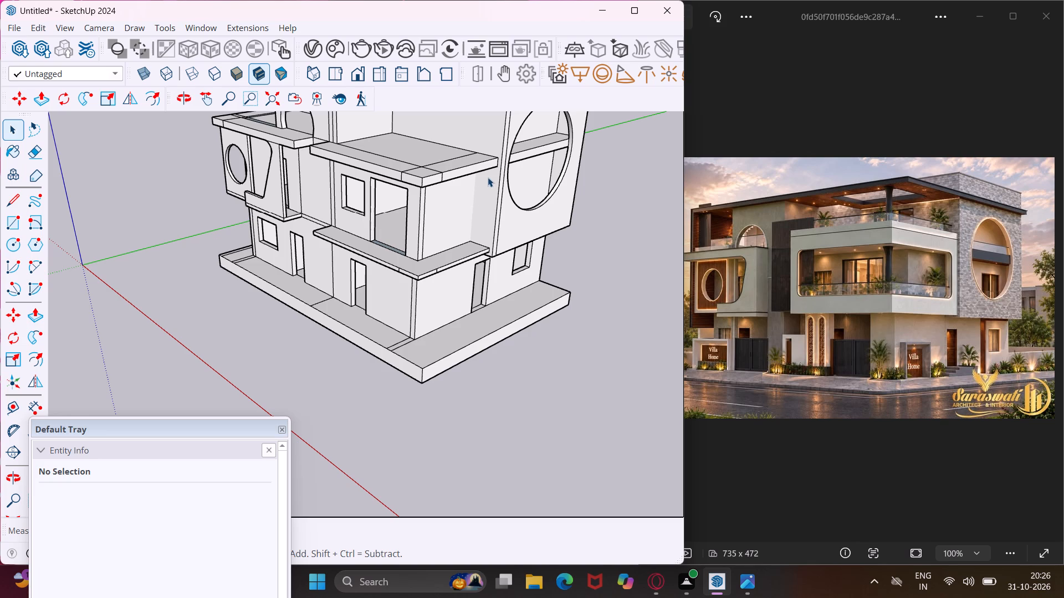
pyautogui.scroll(4, 488, 177)
pyautogui.moveTo(488, 177); pyautogui.dragTo(533, 150, button='middle')
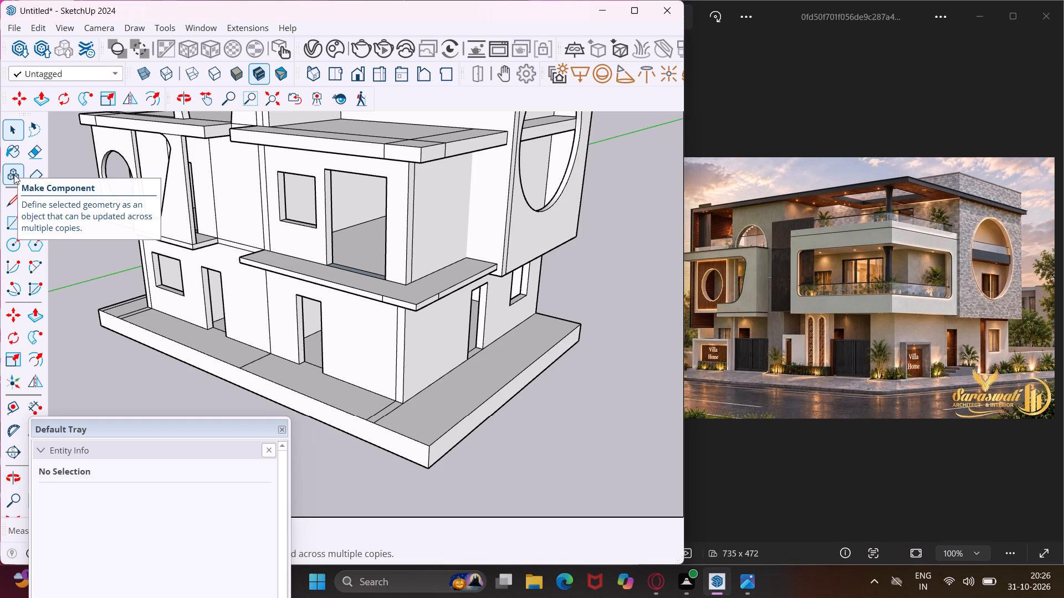
pyautogui.click(11, 203)
pyautogui.scroll(4, 490, 151)
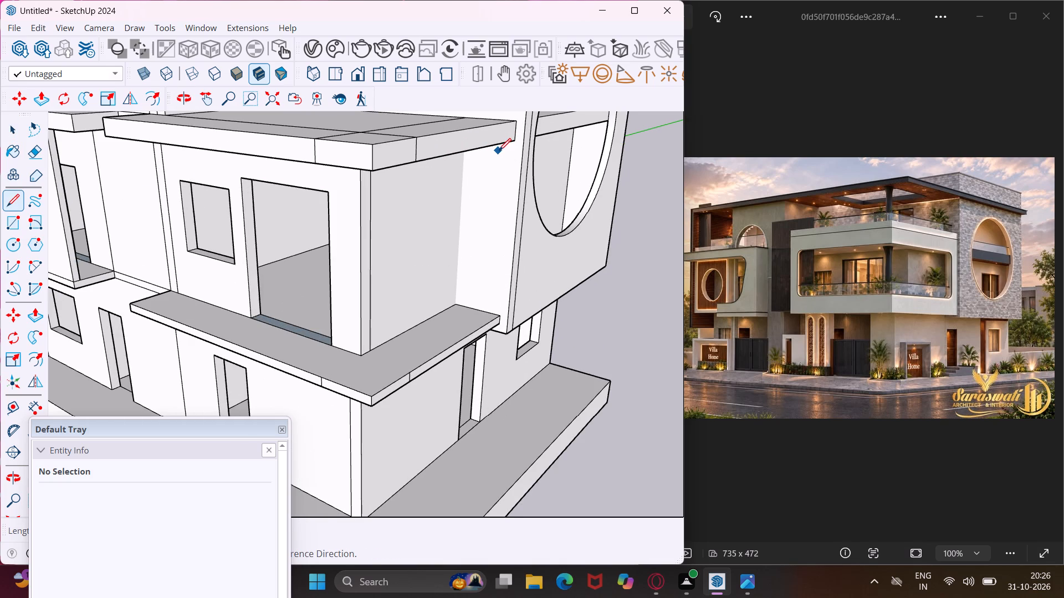
pyautogui.click(513, 141)
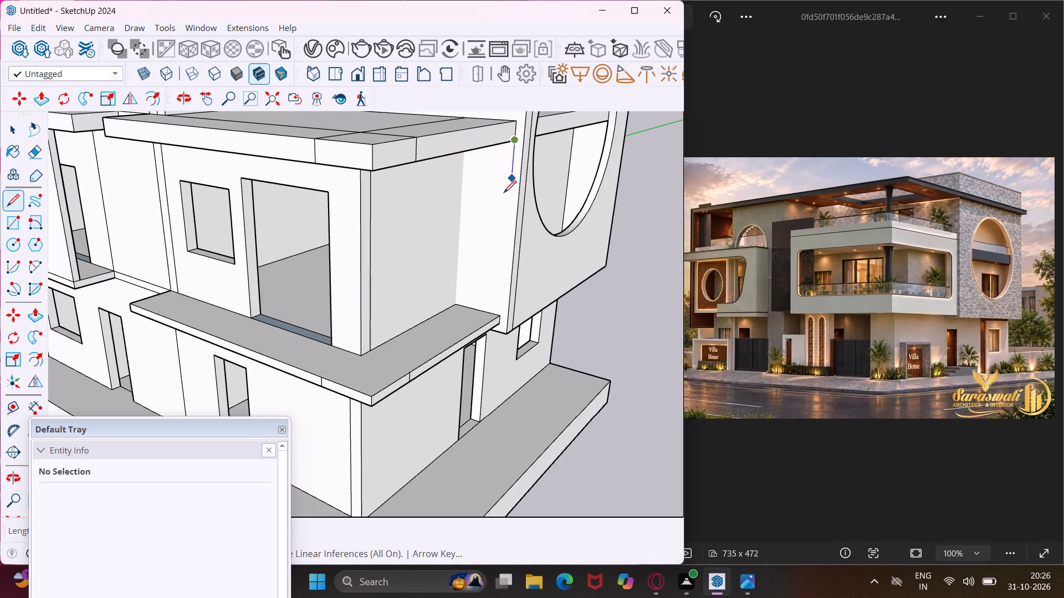
pyautogui.click(498, 317)
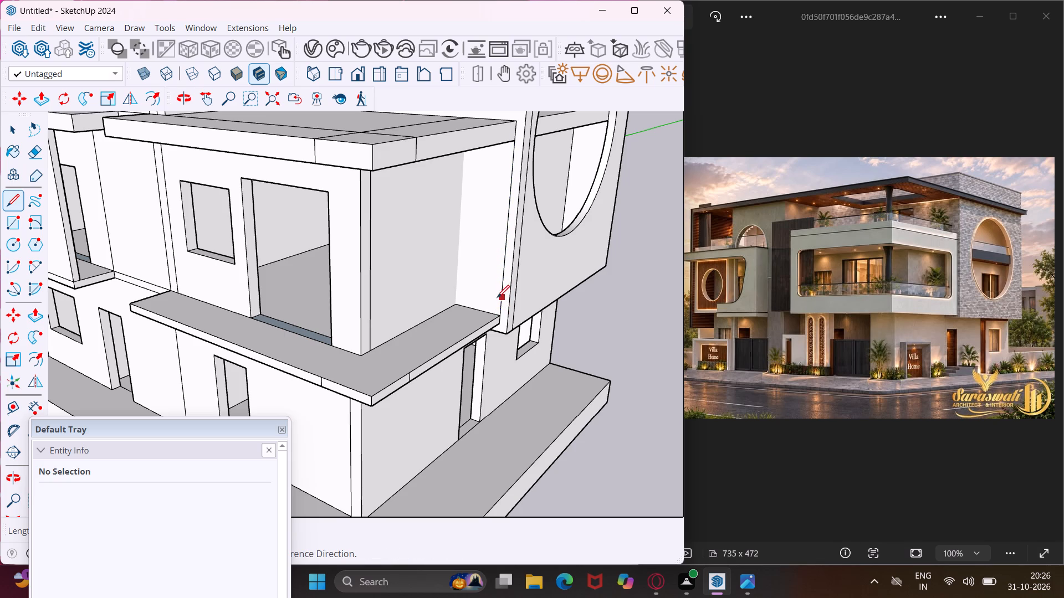
# Draw a second vertical line just inside the first, from the upper slab's underside to the balcony floor, outlining a narrow strip.
pyautogui.moveTo(482, 205); pyautogui.dragTo(561, 174, button='middle')
pyautogui.scroll(4, 522, 137)
pyautogui.moveTo(520, 137); pyautogui.dragTo(555, 131, button='middle')
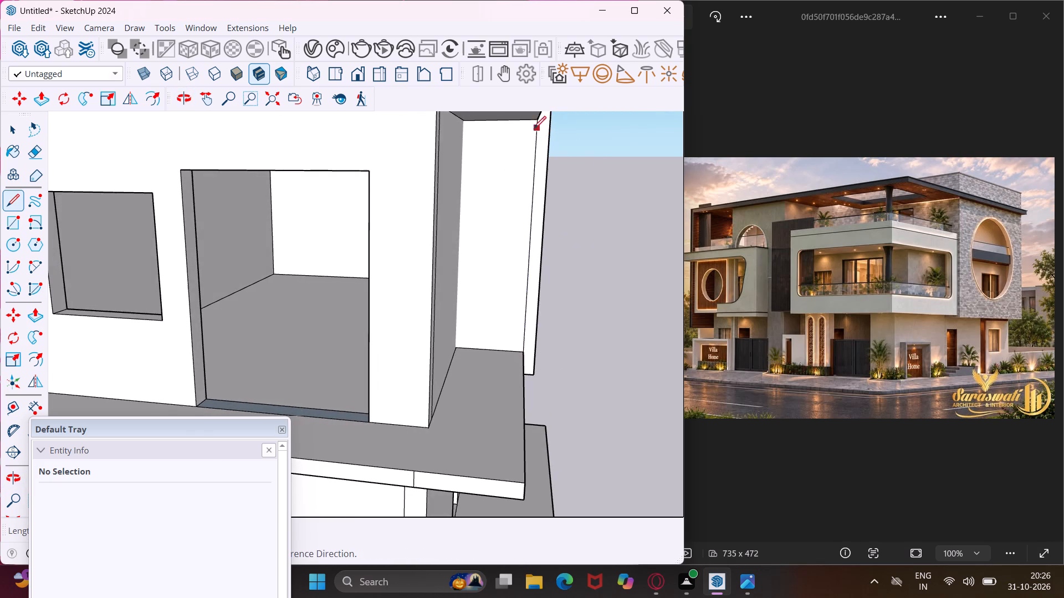
pyautogui.scroll(3, 528, 126)
pyautogui.click(526, 118)
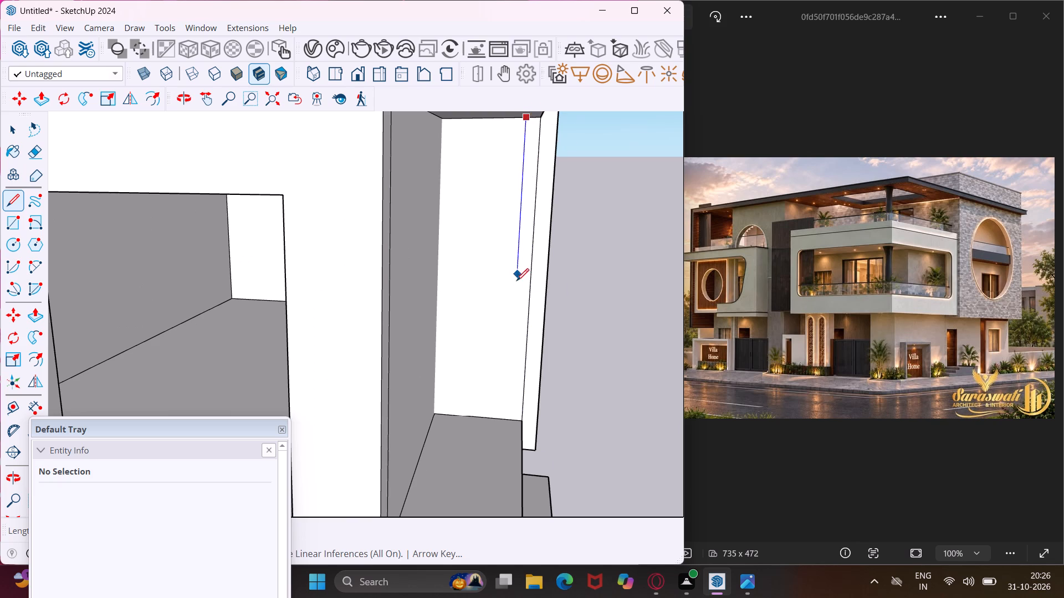
pyautogui.click(511, 417)
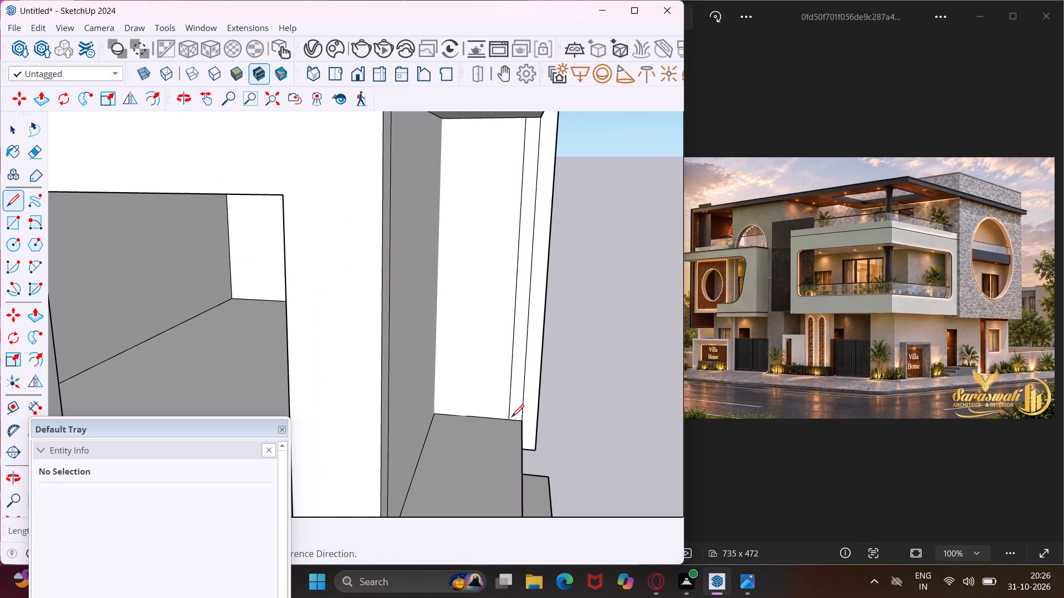
pyautogui.press('Escape')
pyautogui.press('space')
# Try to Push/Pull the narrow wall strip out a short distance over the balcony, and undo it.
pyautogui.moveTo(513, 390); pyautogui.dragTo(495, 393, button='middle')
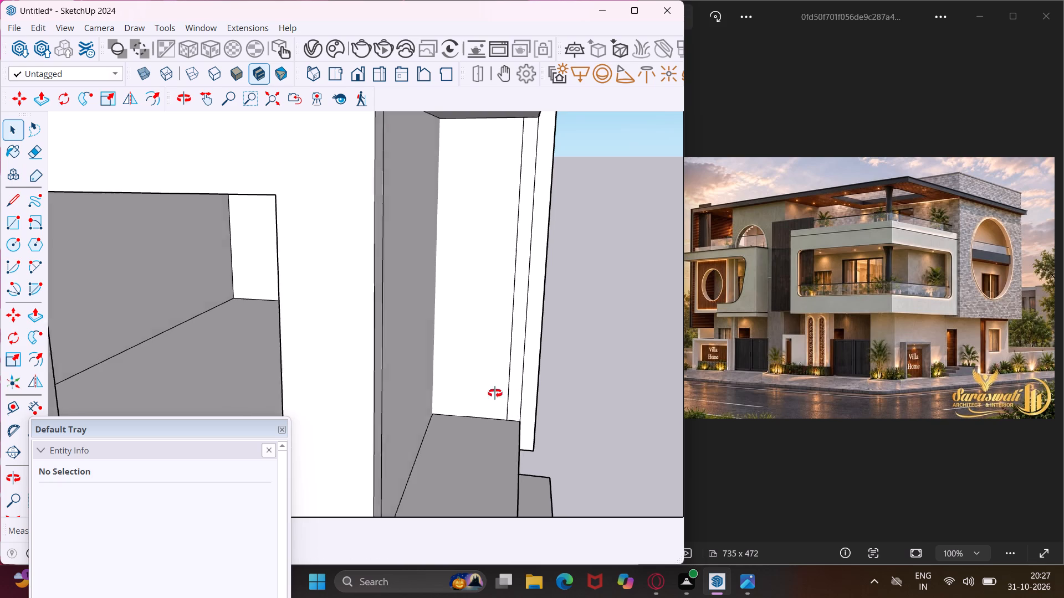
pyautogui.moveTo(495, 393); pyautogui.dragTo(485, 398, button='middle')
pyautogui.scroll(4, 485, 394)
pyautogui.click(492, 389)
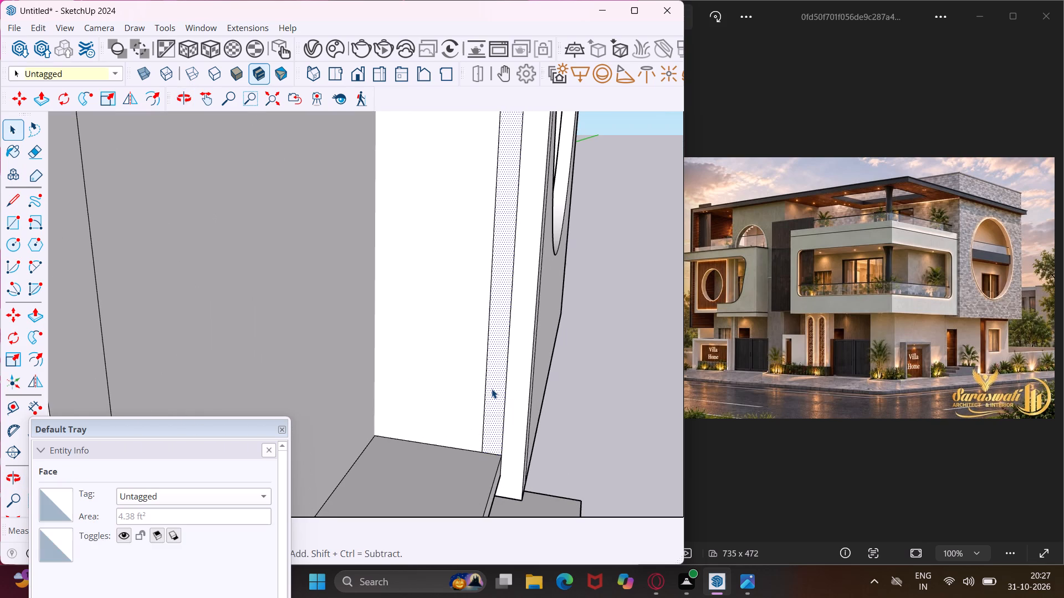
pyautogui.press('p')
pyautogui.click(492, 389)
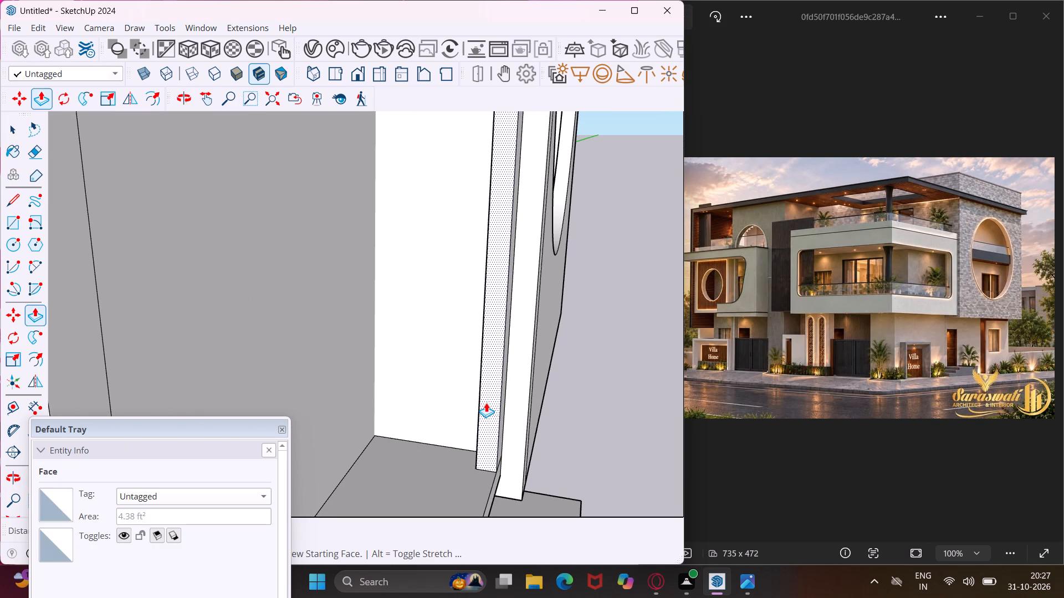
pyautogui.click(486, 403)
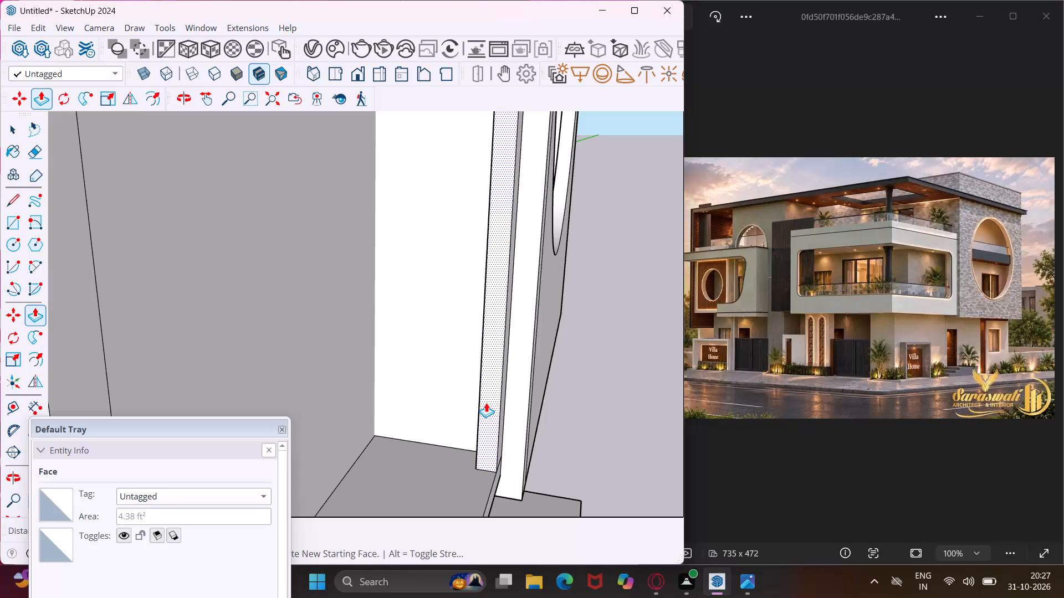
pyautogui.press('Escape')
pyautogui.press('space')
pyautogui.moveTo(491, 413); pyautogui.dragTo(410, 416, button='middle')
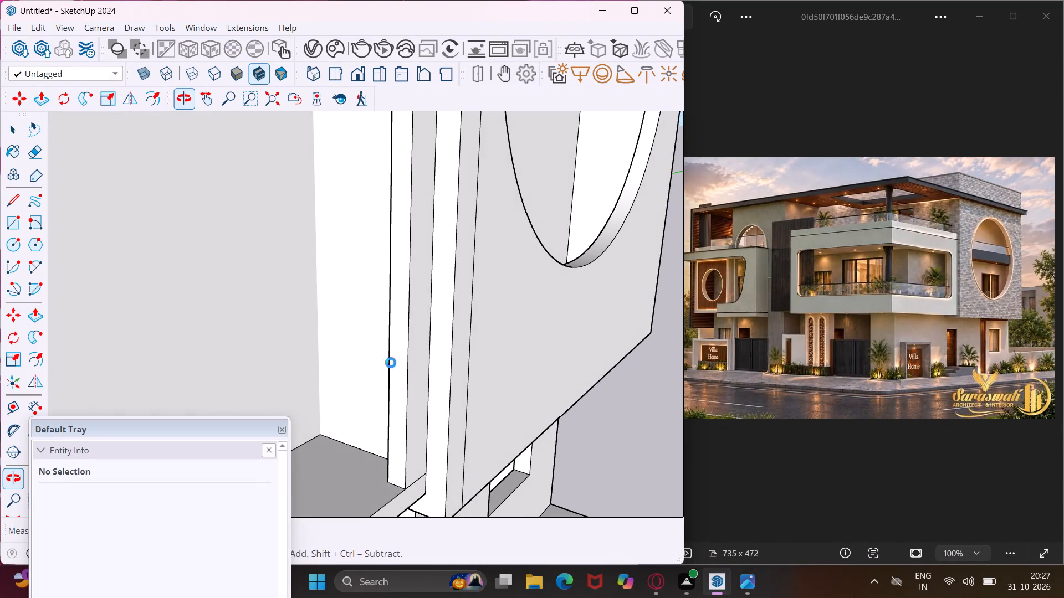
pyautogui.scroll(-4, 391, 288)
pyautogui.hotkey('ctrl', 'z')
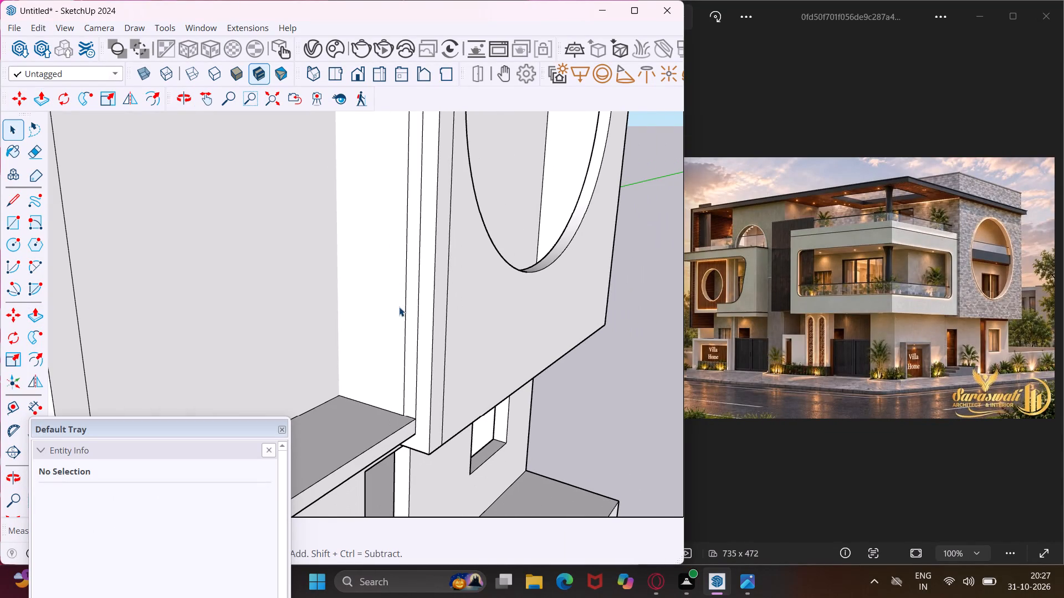
# Push/Pull the narrow wall strip out along the balcony edge to form a slim full-height pier.
pyautogui.moveTo(399, 307); pyautogui.dragTo(429, 321, button='middle')
pyautogui.click(437, 328)
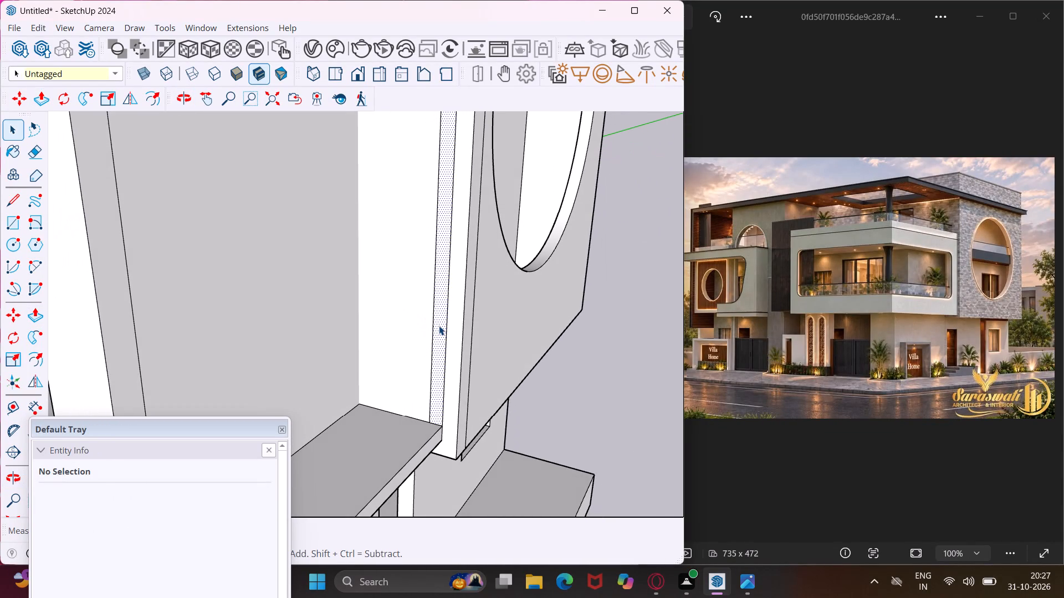
pyautogui.press('p')
pyautogui.click(439, 326)
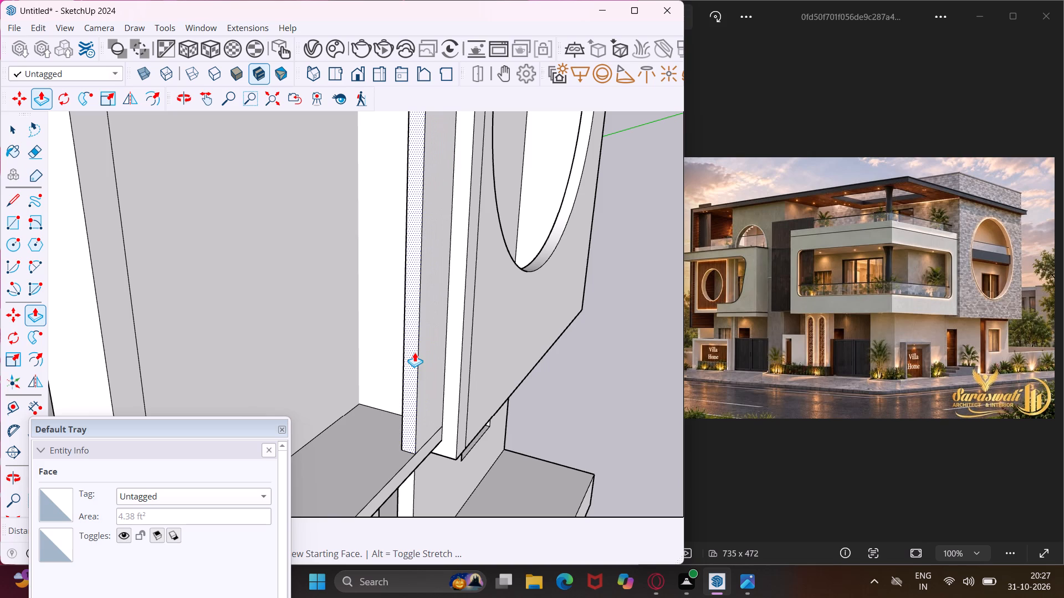
pyautogui.click(410, 354)
pyautogui.press('Escape')
pyautogui.press('space')
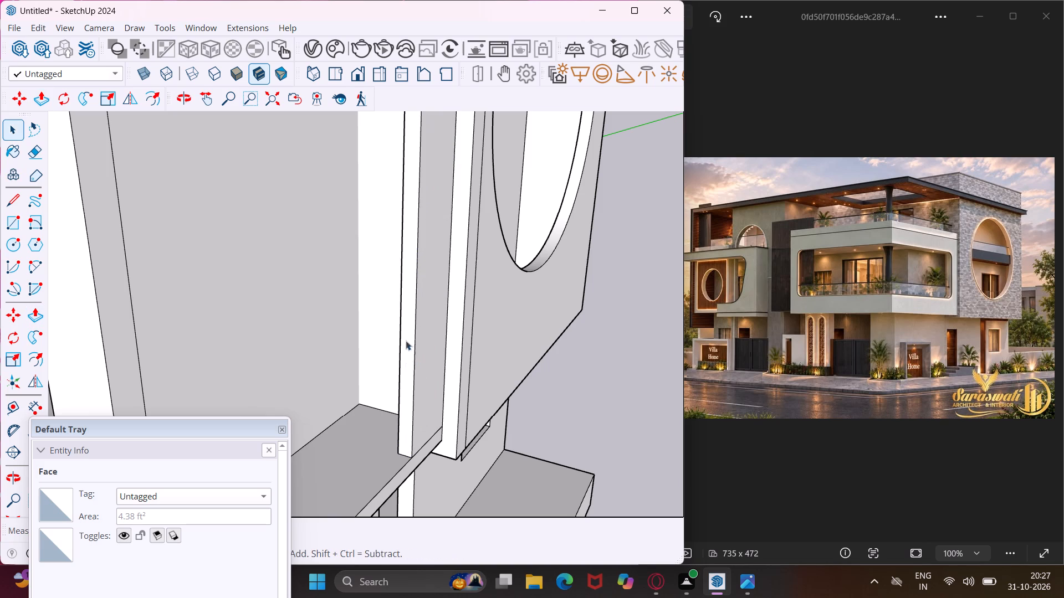
# Draw a 2 Point Arc rounding the pier's top corner, from the upper slab's lower edge to the pier's outer vertical edge.
pyautogui.scroll(-6, 406, 300)
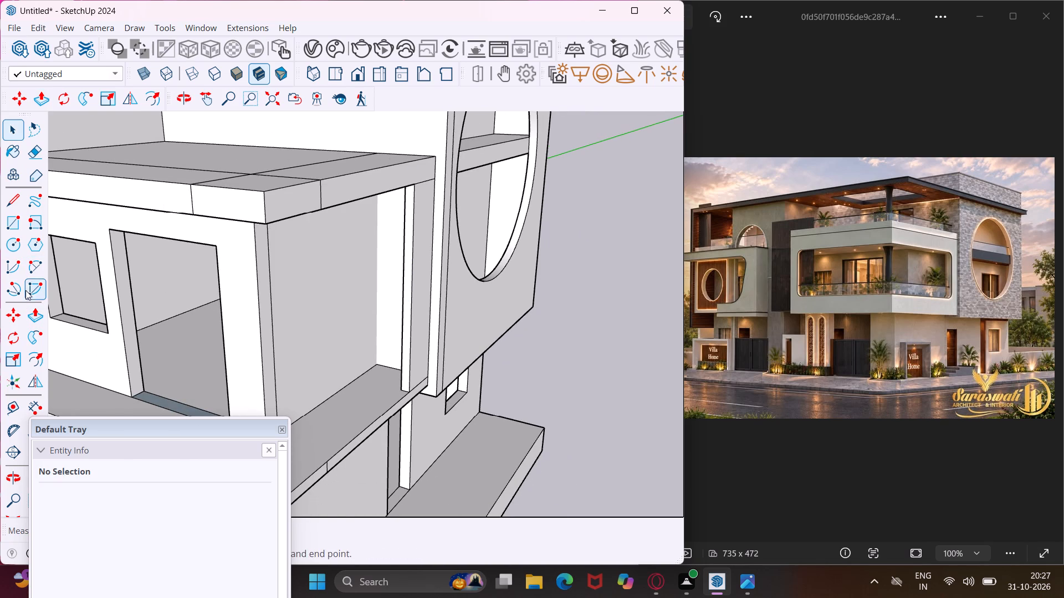
pyautogui.click(28, 275)
pyautogui.scroll(4, 417, 180)
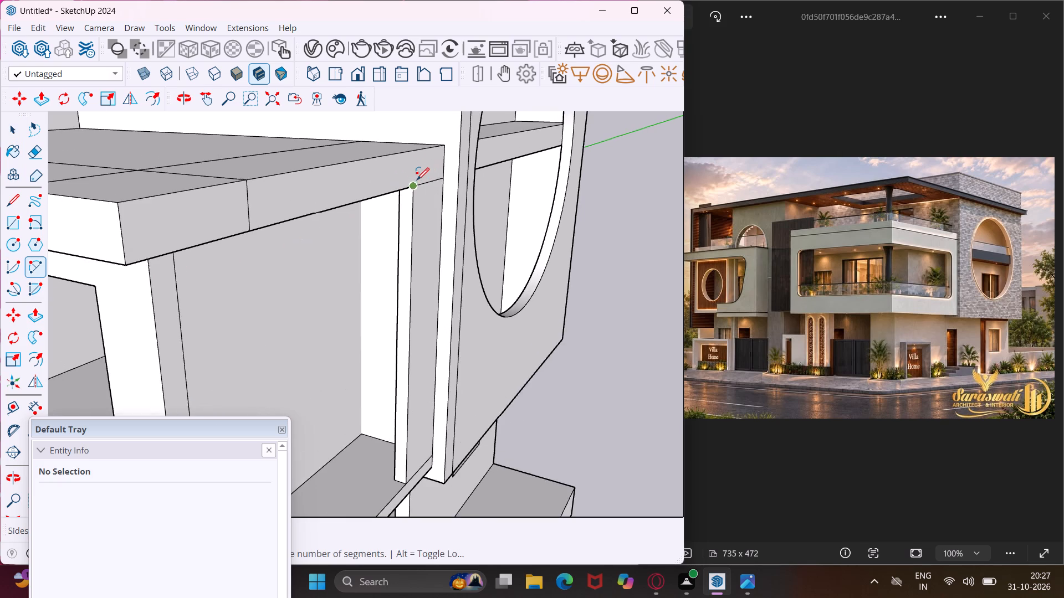
pyautogui.moveTo(417, 180); pyautogui.dragTo(357, 151, button='middle')
pyautogui.scroll(4, 360, 161)
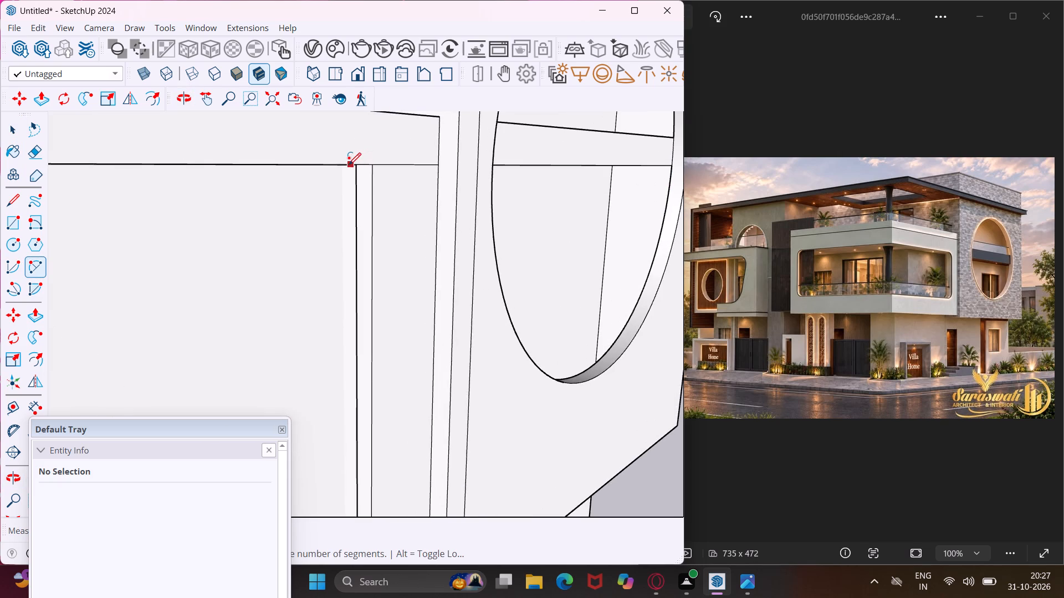
pyautogui.click(338, 165)
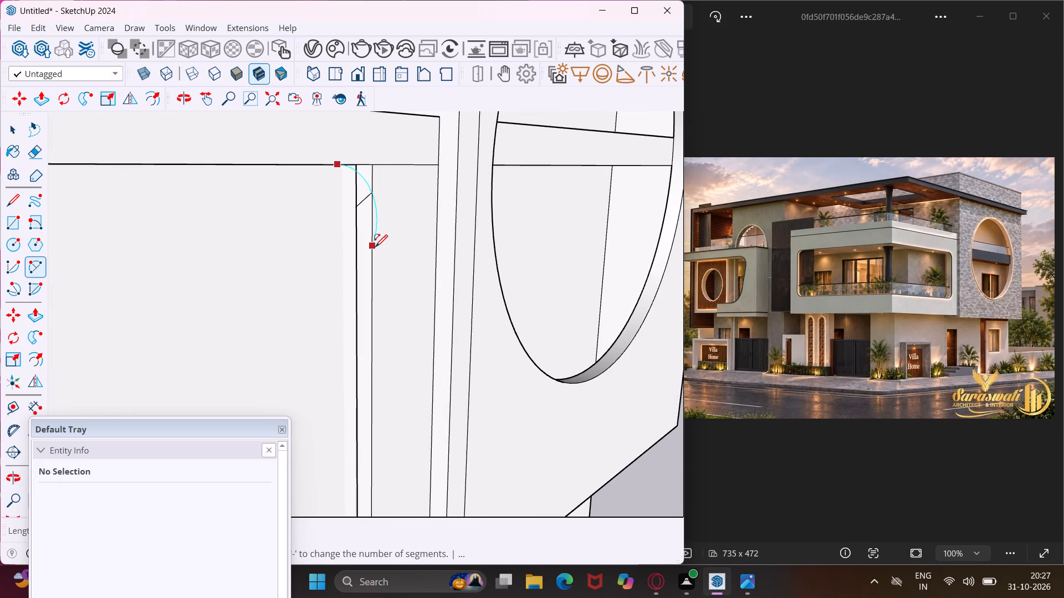
pyautogui.press('Escape')
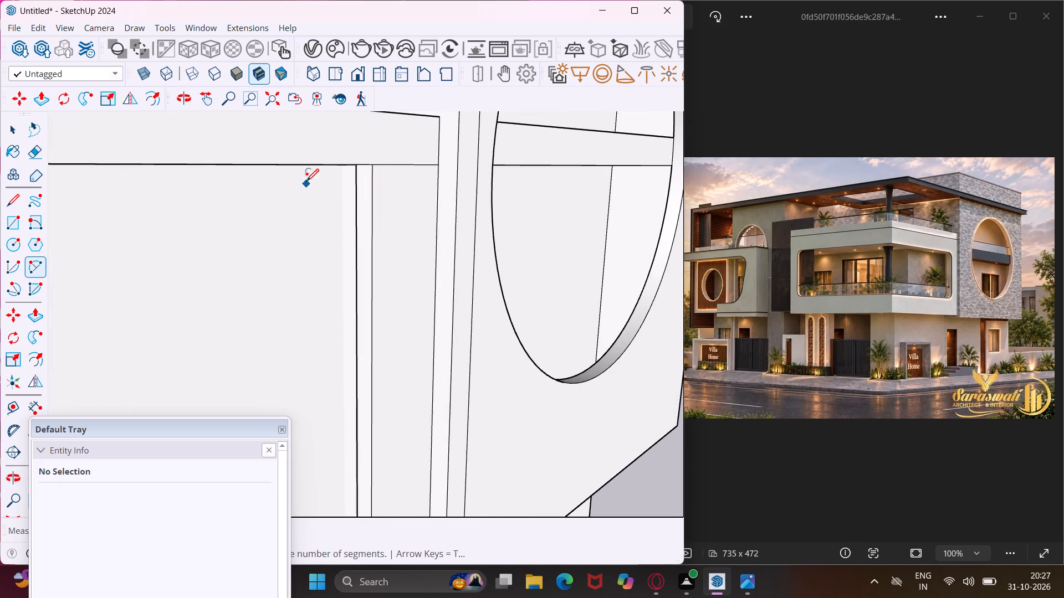
pyautogui.click(303, 166)
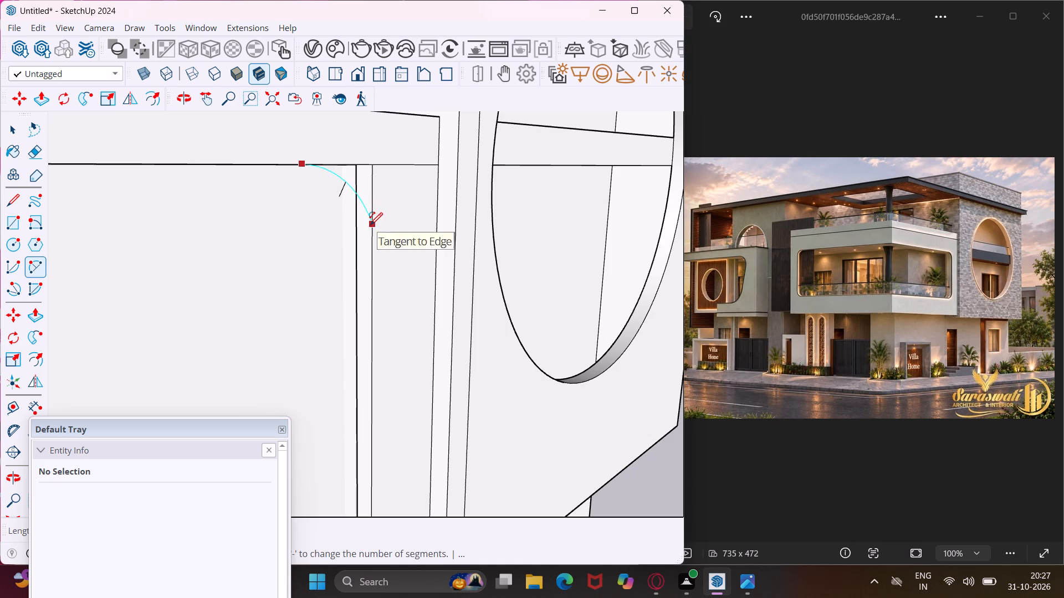
pyautogui.click(370, 226)
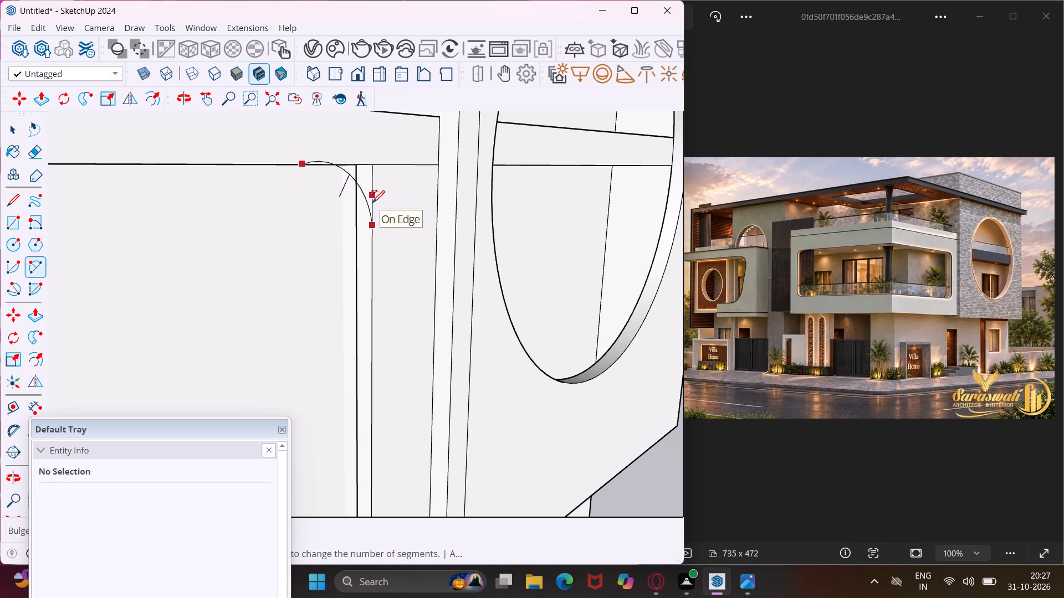
pyautogui.click(373, 205)
# Draw a matching 2 Point Arc at the pier's bottom corner, from the balcony slab's top edge to the pier's vertical edge.
pyautogui.scroll(-8, 372, 156)
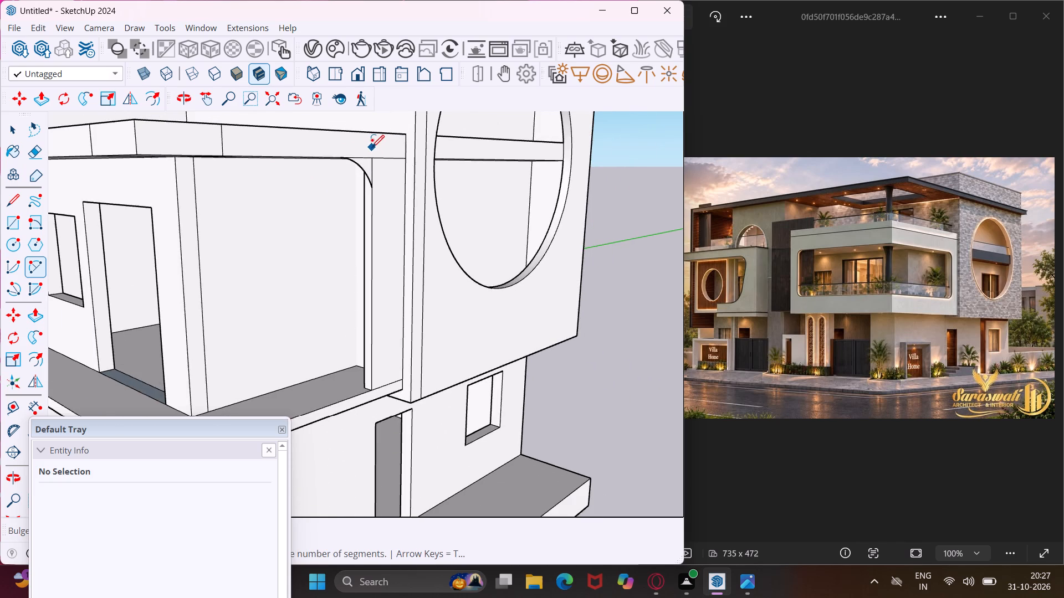
pyautogui.scroll(-4, 373, 152)
pyautogui.moveTo(376, 155); pyautogui.dragTo(408, 183, button='middle')
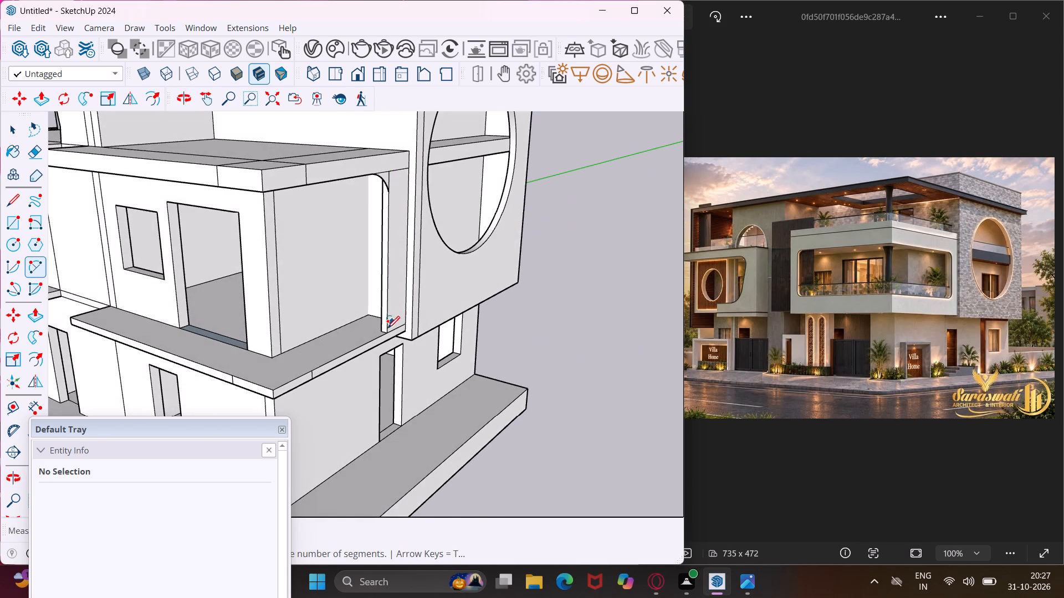
pyautogui.scroll(11, 385, 330)
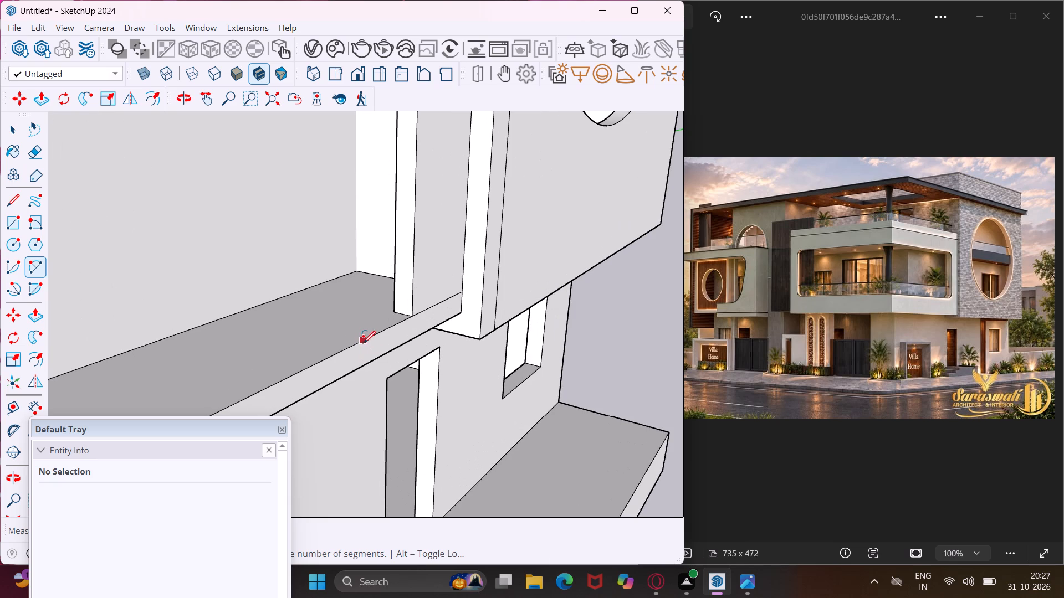
pyautogui.click(360, 344)
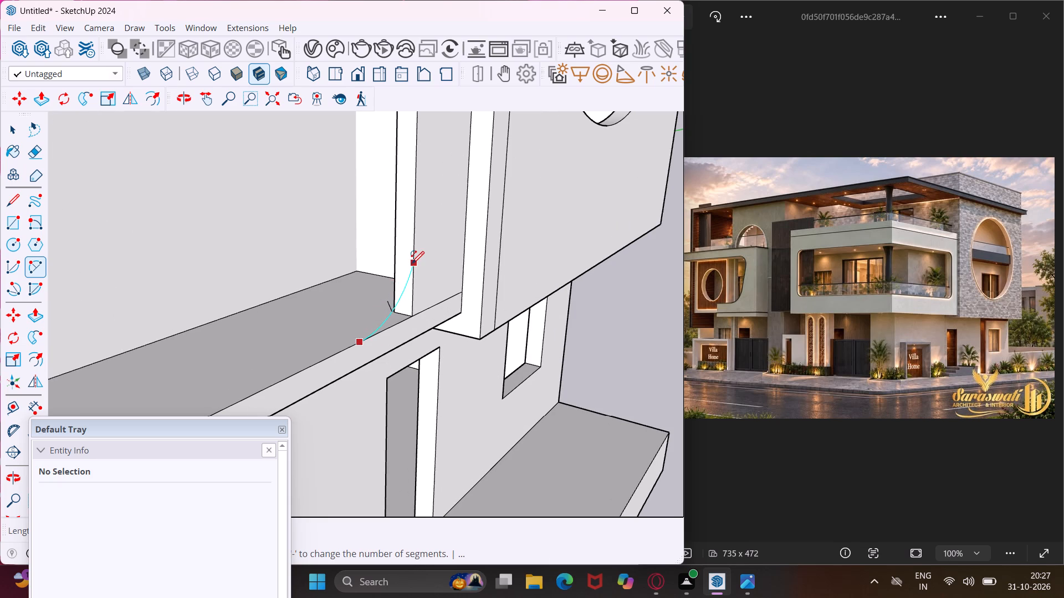
pyautogui.click(412, 264)
pyautogui.click(411, 281)
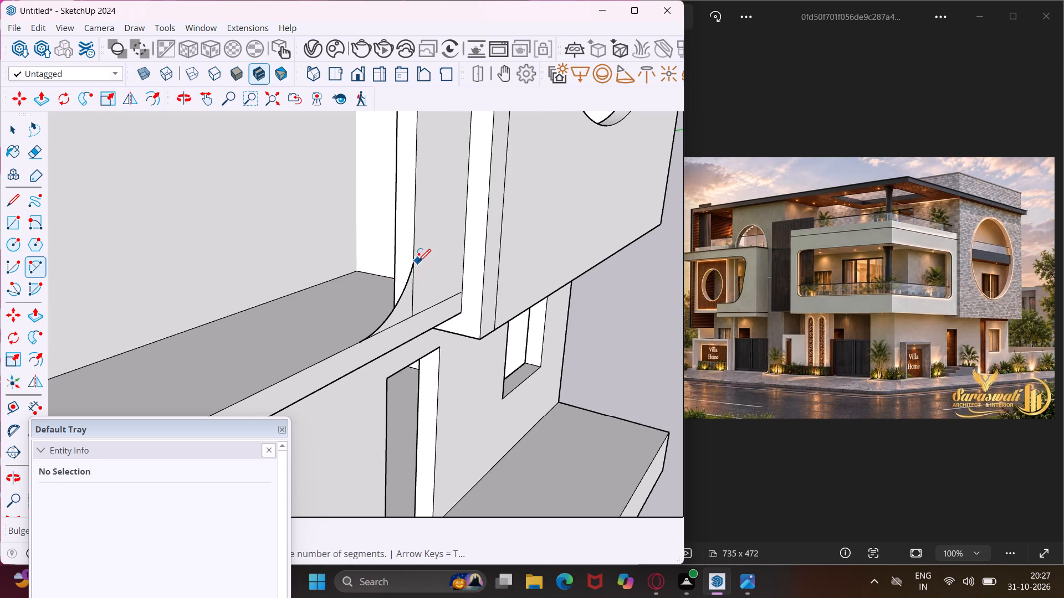
pyautogui.press('Escape')
pyautogui.press('space')
# Push/Pull the curved face at the pier's bottom corner inward to the pier's inner edge, matching its thickness.
pyautogui.moveTo(395, 275); pyautogui.dragTo(542, 291, button='middle')
pyautogui.scroll(1, 519, 289)
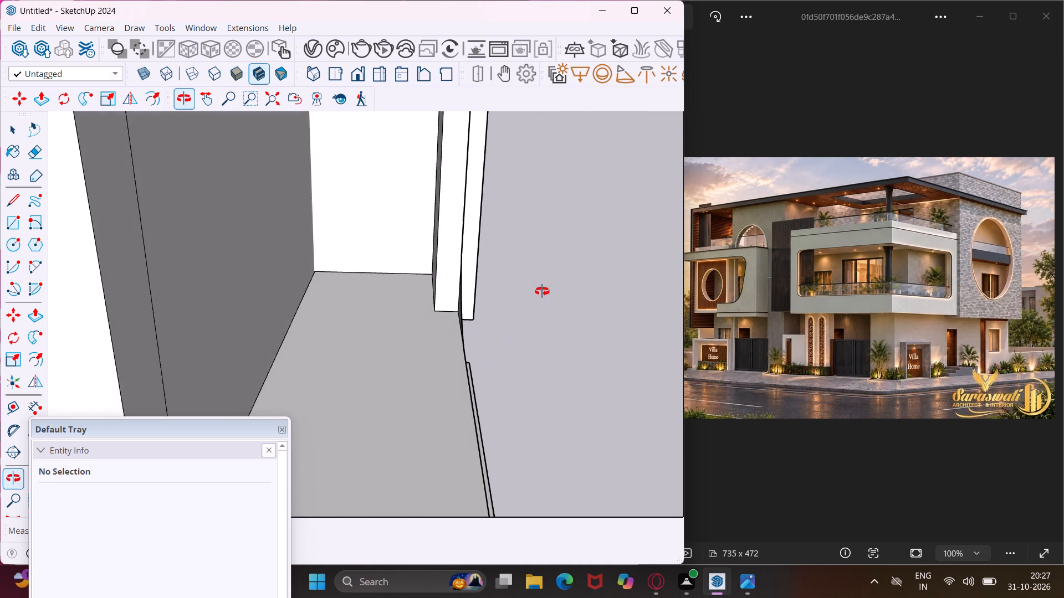
pyautogui.moveTo(542, 291); pyautogui.dragTo(544, 291, button='middle')
pyautogui.scroll(4, 479, 301)
pyautogui.moveTo(444, 301); pyautogui.dragTo(482, 302, button='middle')
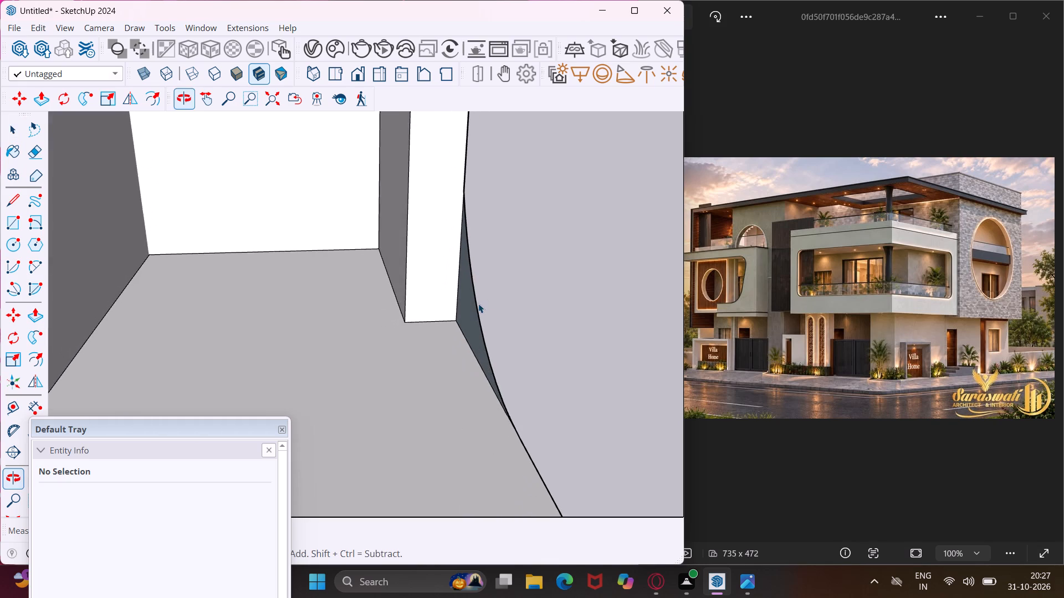
pyautogui.scroll(3, 467, 308)
pyautogui.click(466, 308)
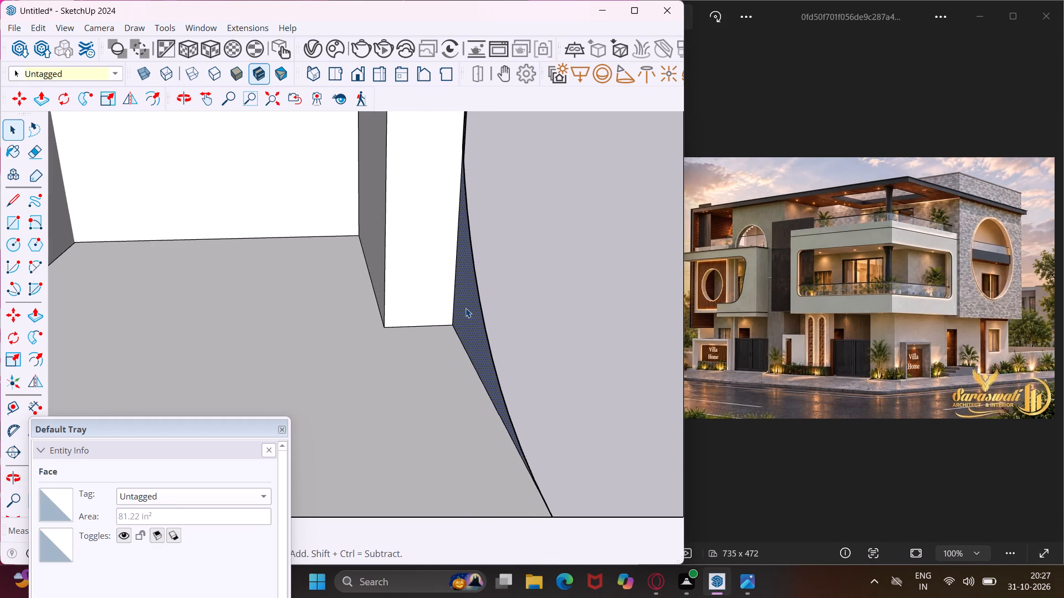
pyautogui.press('p')
pyautogui.click(465, 308)
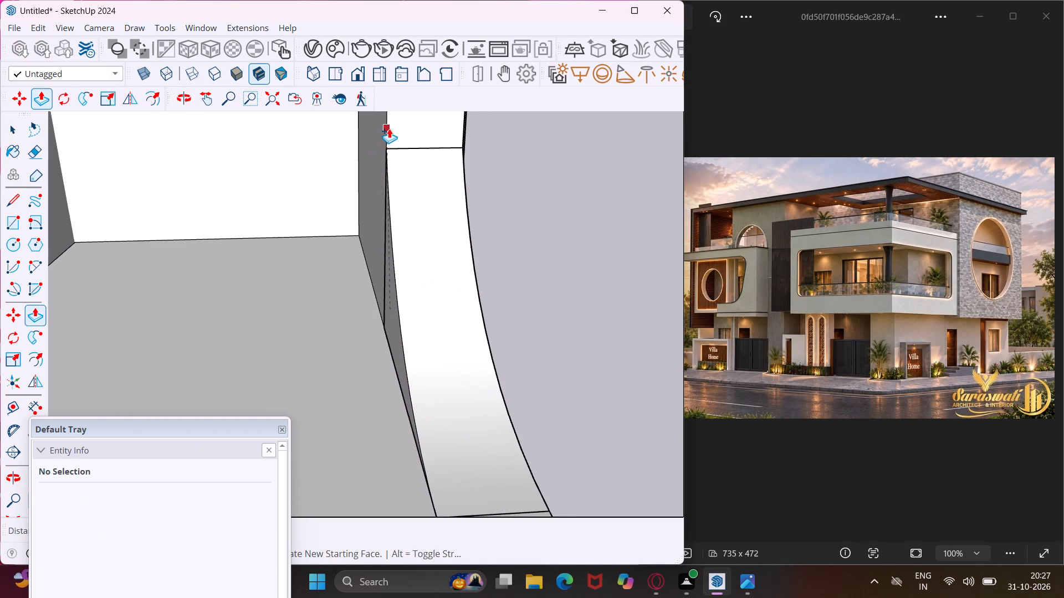
pyautogui.click(389, 128)
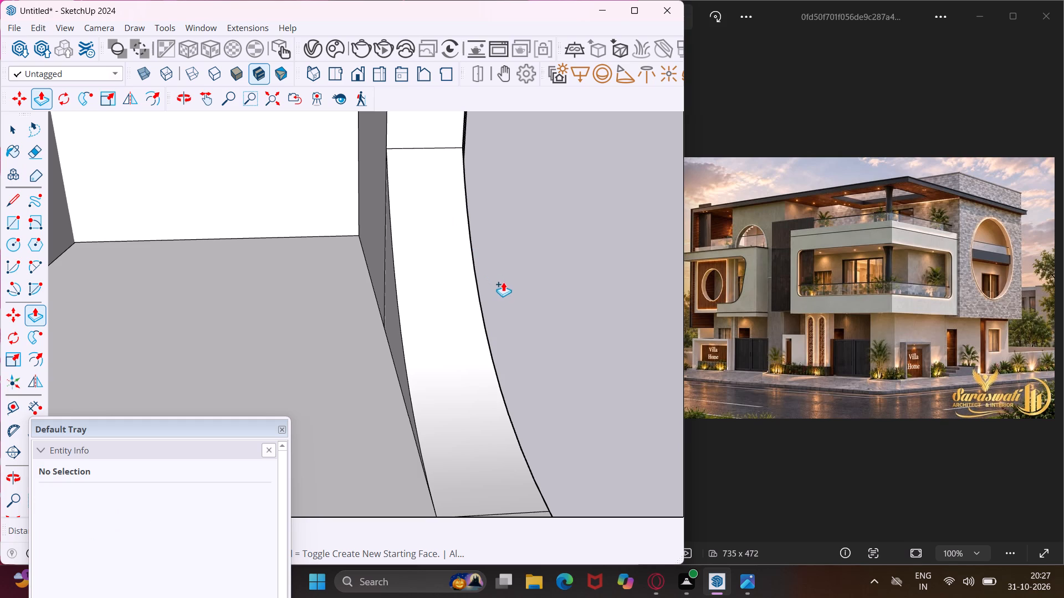
pyautogui.scroll(-2, 498, 341)
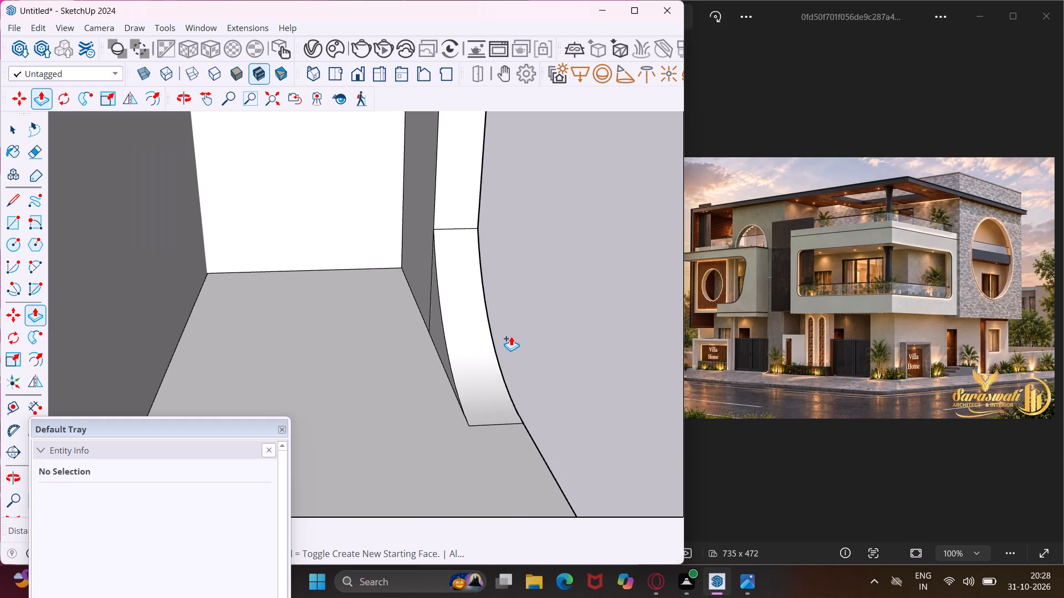
# Push/Pull the curved corner face at the pier's top inward to the pier's inner edge, matching its thickness.
pyautogui.moveTo(511, 336); pyautogui.dragTo(443, 371, button='middle')
pyautogui.scroll(-6, 442, 371)
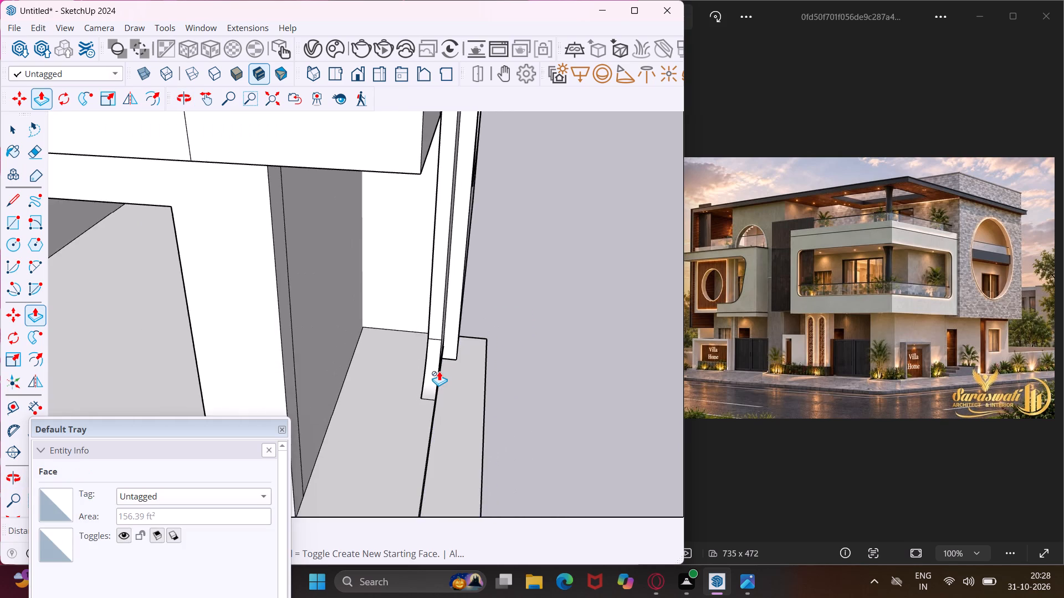
pyautogui.scroll(-3, 439, 371)
pyautogui.moveTo(433, 344); pyautogui.dragTo(433, 316, button='middle')
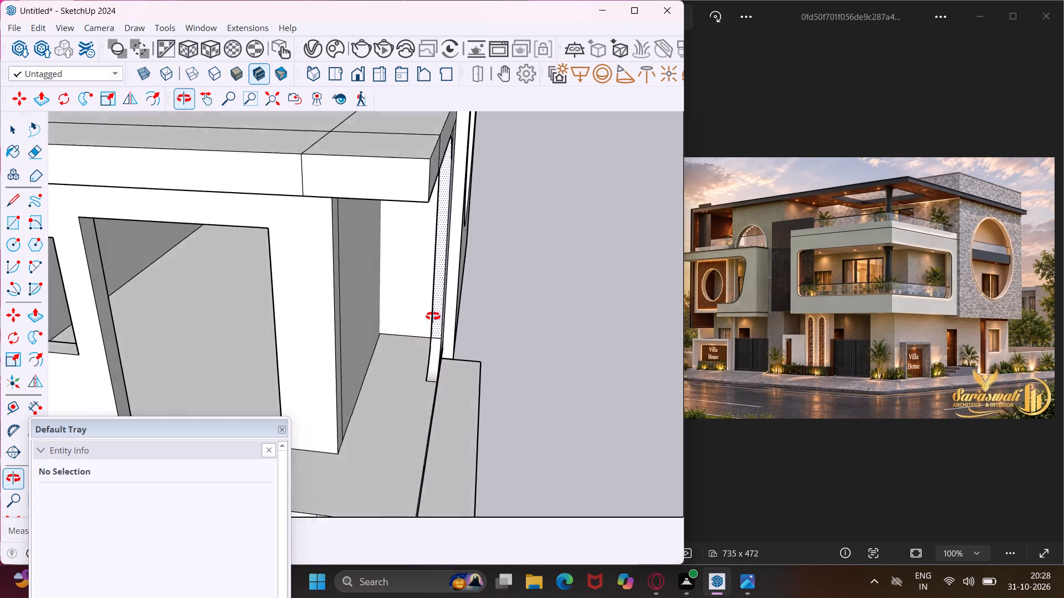
pyautogui.moveTo(433, 316); pyautogui.dragTo(434, 300, button='middle')
pyautogui.scroll(9, 429, 181)
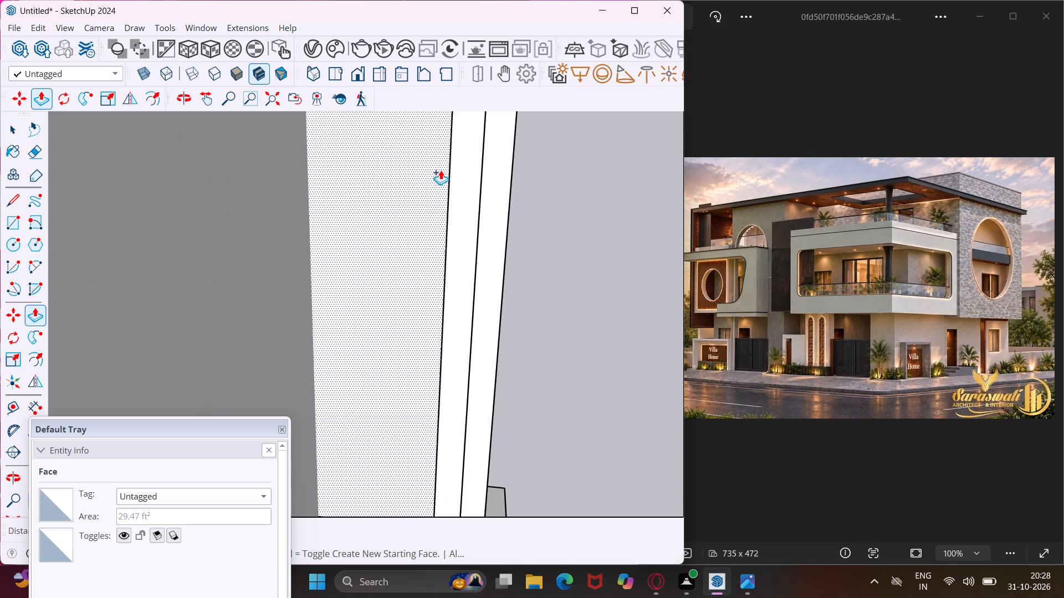
pyautogui.scroll(-12, 437, 179)
pyautogui.moveTo(438, 204); pyautogui.dragTo(467, 142, button='middle')
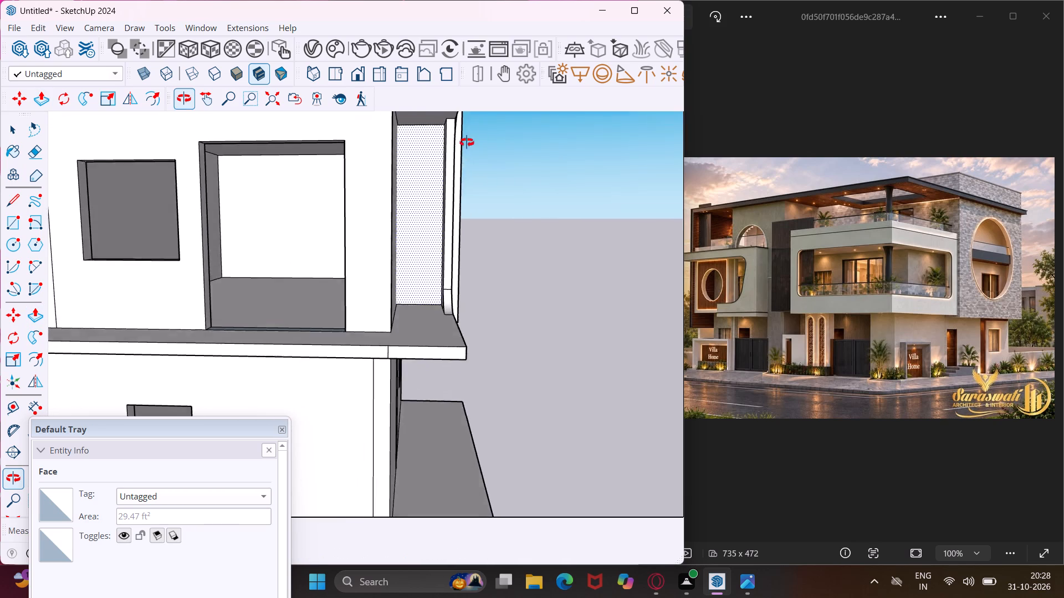
pyautogui.moveTo(467, 142); pyautogui.dragTo(468, 141, button='middle')
pyautogui.scroll(16, 452, 120)
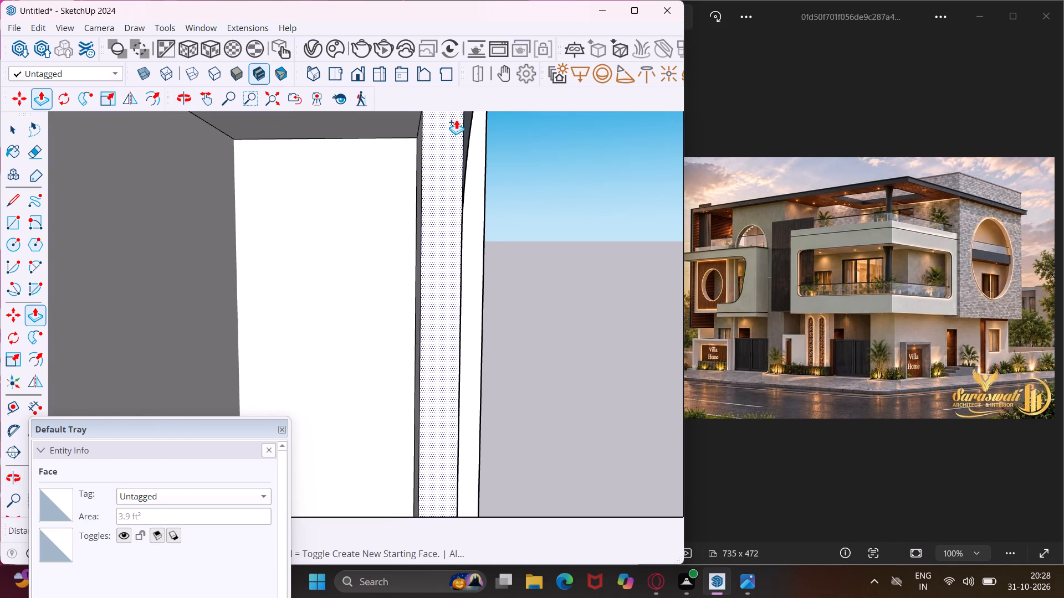
pyautogui.scroll(5, 456, 120)
pyautogui.moveTo(456, 120); pyautogui.dragTo(480, 125, button='middle')
pyautogui.click(514, 135)
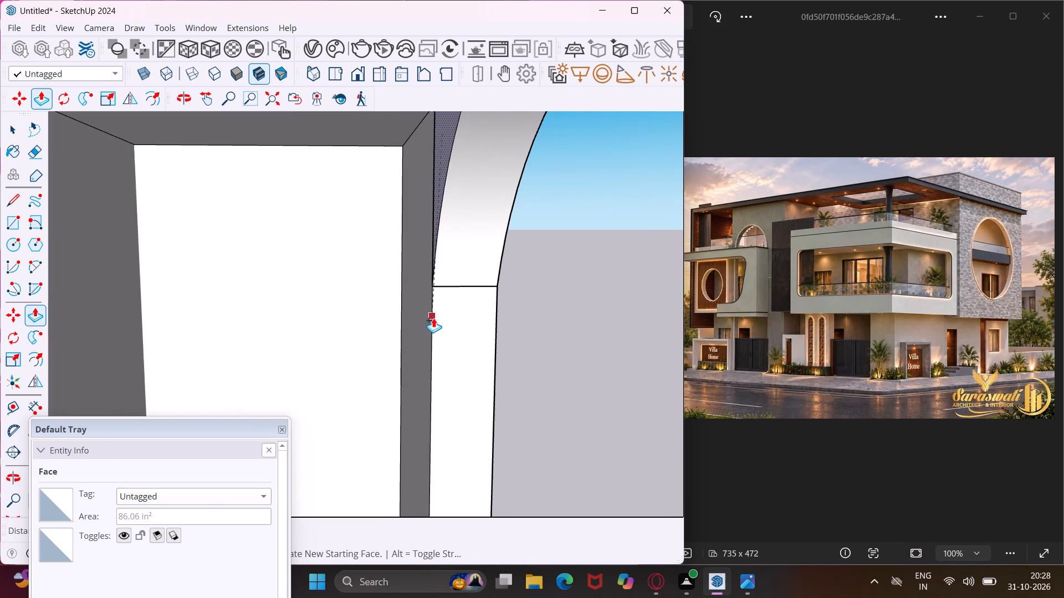
pyautogui.click(433, 318)
pyautogui.moveTo(482, 324); pyautogui.dragTo(313, 393, button='middle')
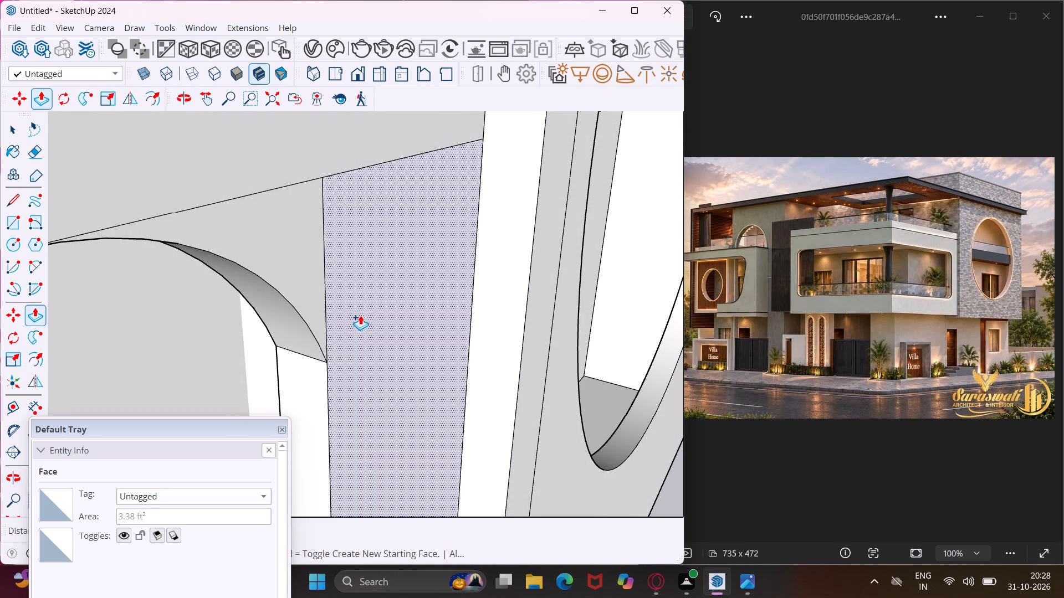
pyautogui.press('Escape')
pyautogui.press('space')
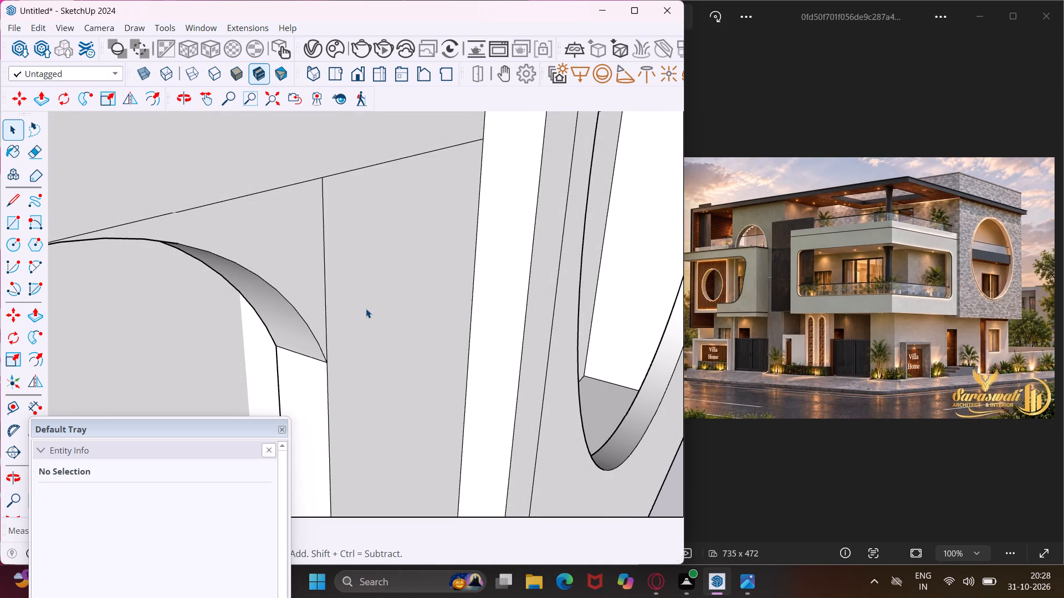
# Draw a small rectangle of about 1.4 ft² with lines on the balcony slab's top, at the front corner beside the central wall.
pyautogui.scroll(-6, 390, 317)
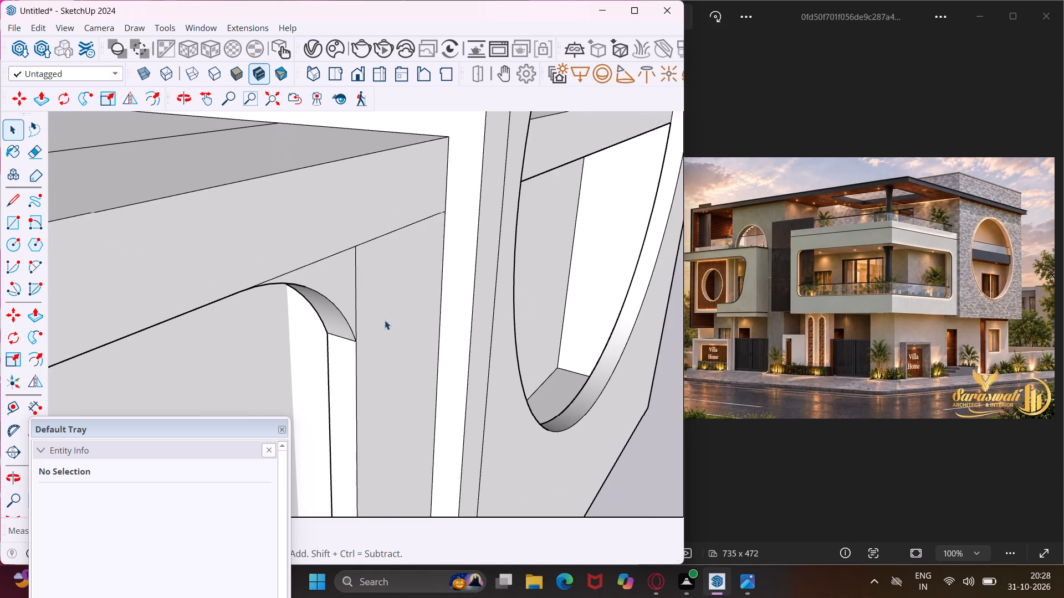
pyautogui.moveTo(340, 339); pyautogui.dragTo(377, 323, button='middle')
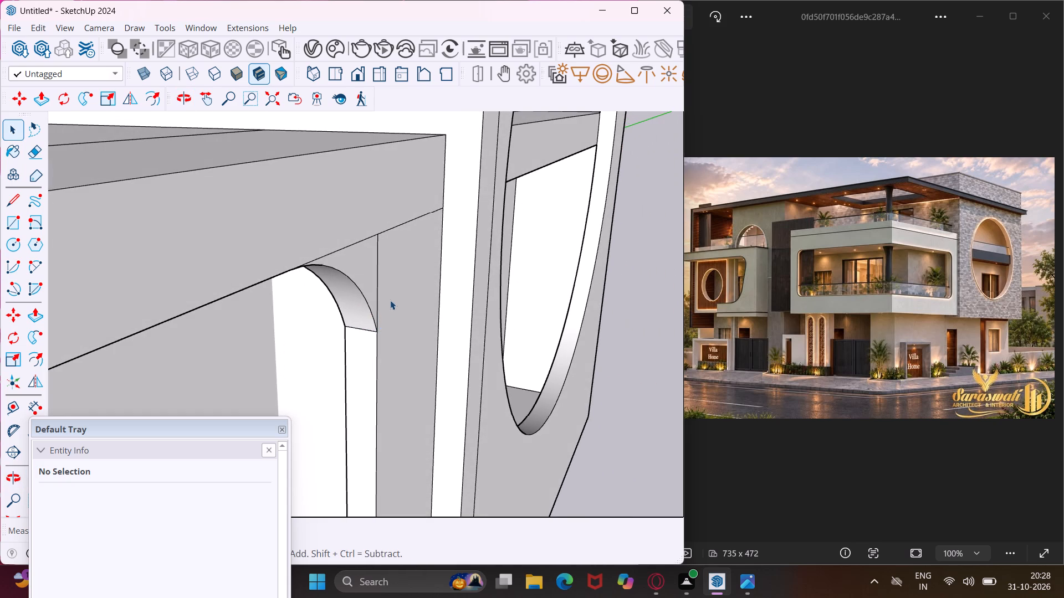
pyautogui.scroll(-16, 390, 300)
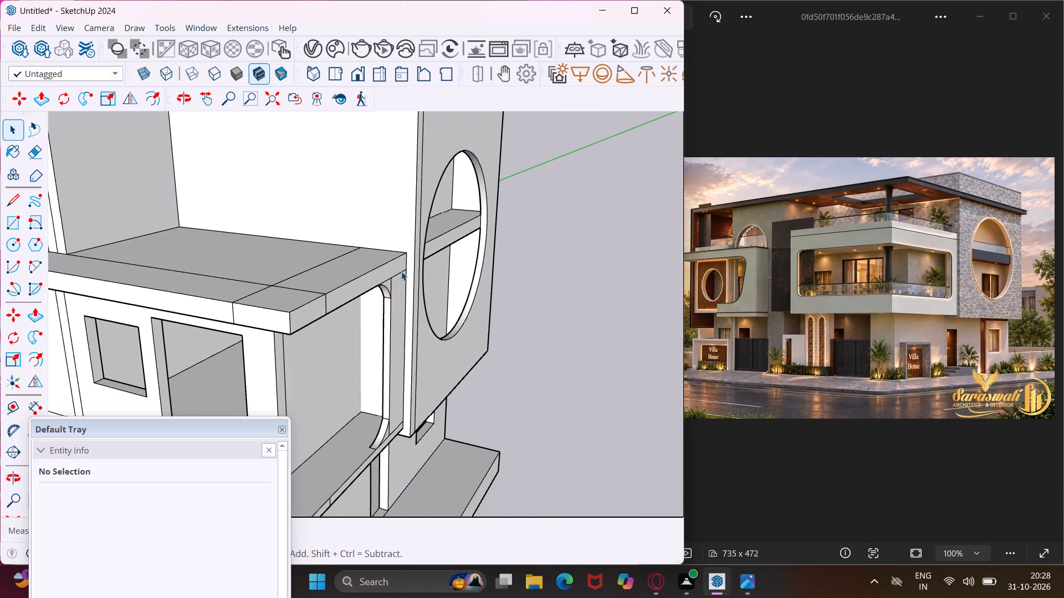
pyautogui.scroll(-12, 401, 267)
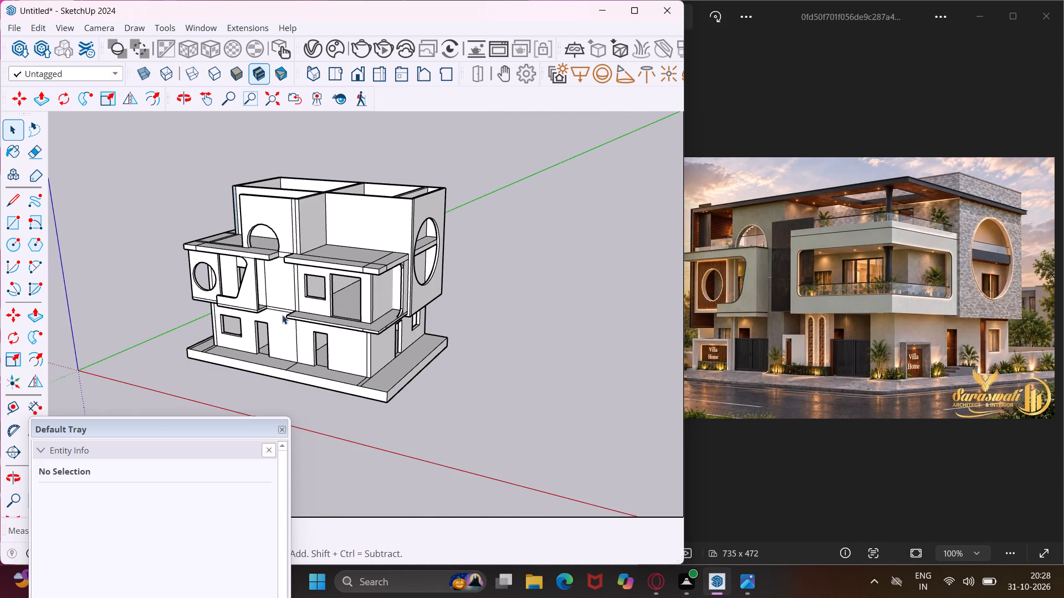
pyautogui.scroll(12, 282, 306)
pyautogui.moveTo(282, 306); pyautogui.dragTo(313, 274, button='middle')
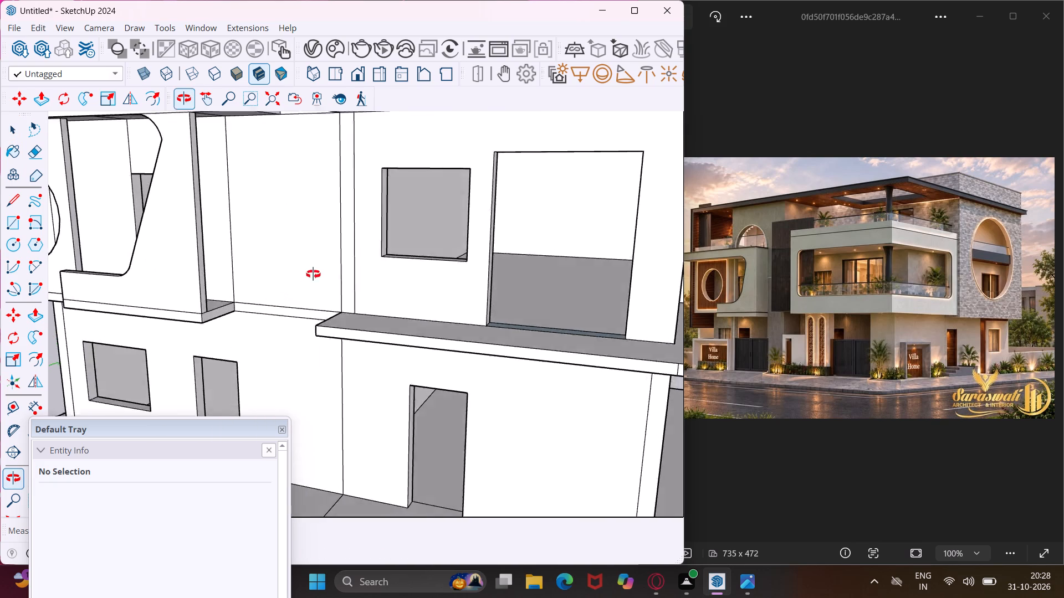
pyautogui.moveTo(313, 274); pyautogui.dragTo(348, 244, button='middle')
pyautogui.scroll(-1, 380, 279)
pyautogui.moveTo(380, 279); pyautogui.dragTo(381, 349, button='middle')
pyautogui.scroll(4, 381, 350)
pyautogui.moveTo(381, 350); pyautogui.dragTo(383, 378, button='middle')
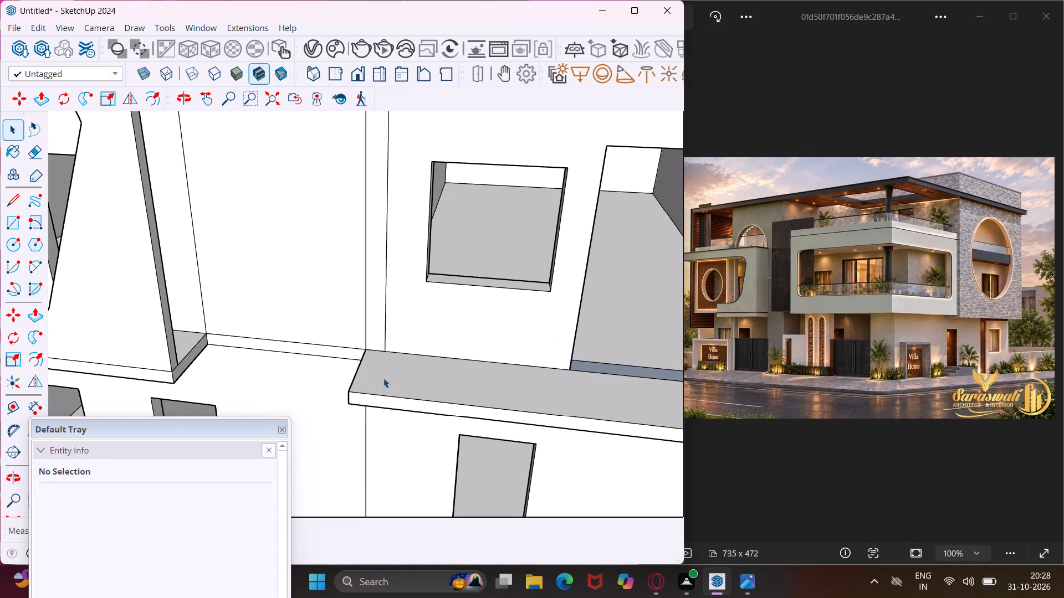
pyautogui.click(17, 204)
pyautogui.moveTo(402, 389); pyautogui.dragTo(400, 421, button='middle')
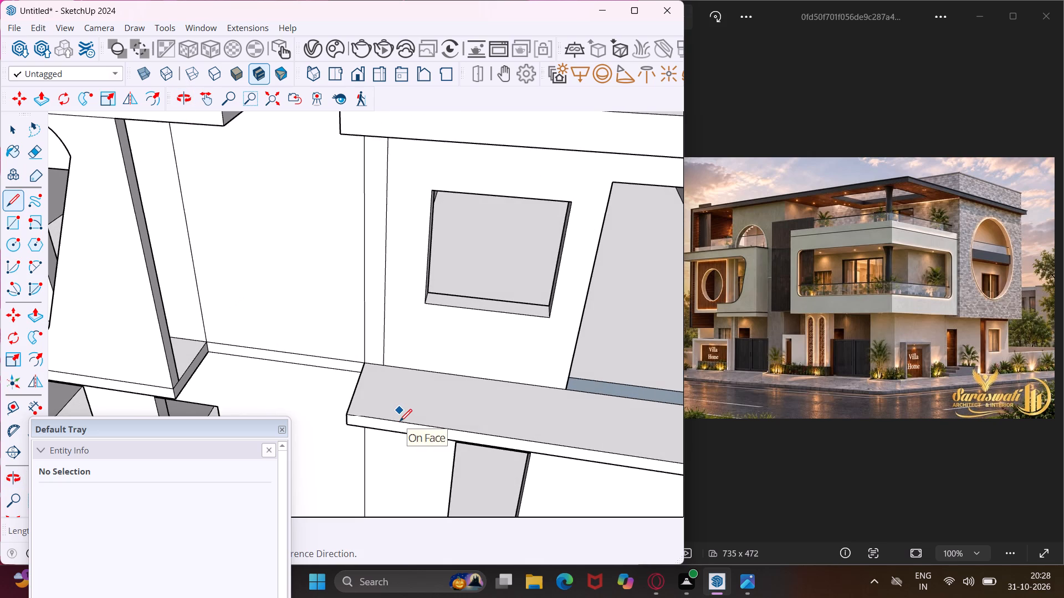
pyautogui.scroll(3, 386, 420)
pyautogui.click(342, 394)
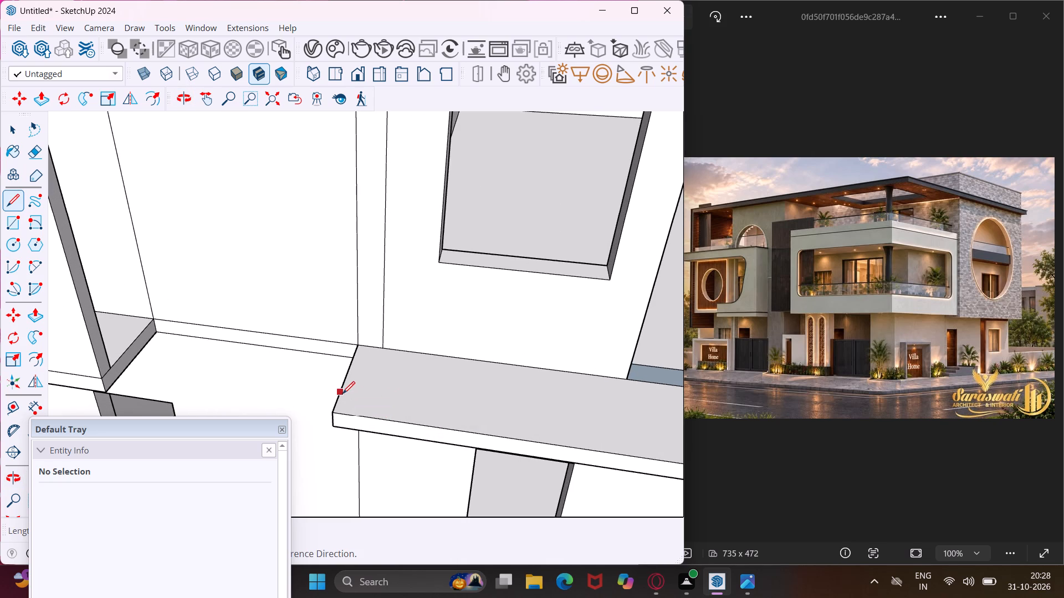
pyautogui.click(403, 404)
pyautogui.click(398, 425)
pyautogui.press('Escape')
pyautogui.press('space')
# Push/Pull the small corner rectangle up from the balcony slab to the upper slab's underside to form a second pier.
pyautogui.scroll(2, 389, 406)
pyautogui.click(389, 406)
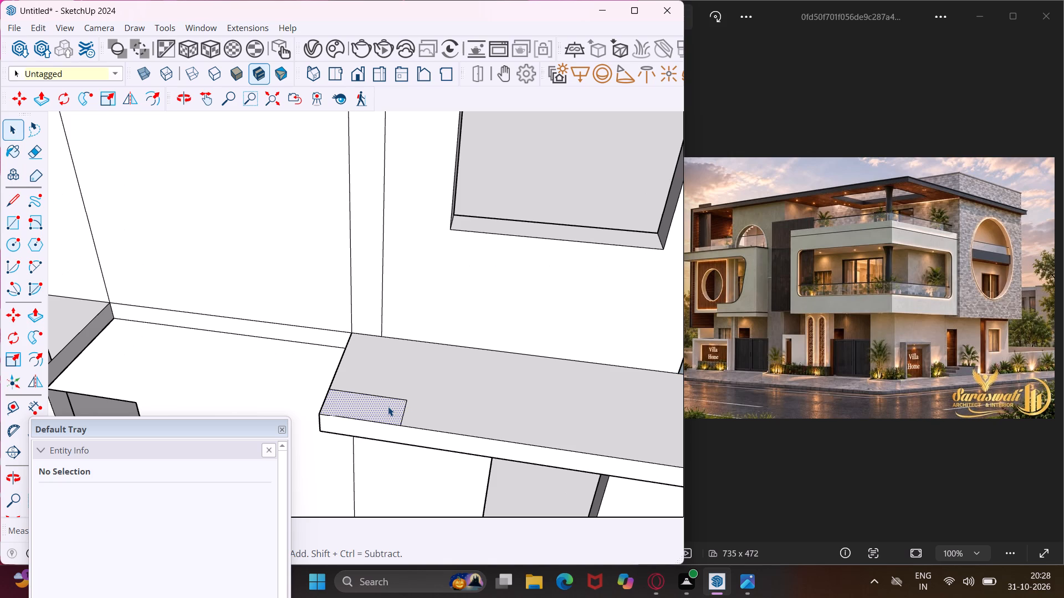
pyautogui.press('p')
pyautogui.click(388, 406)
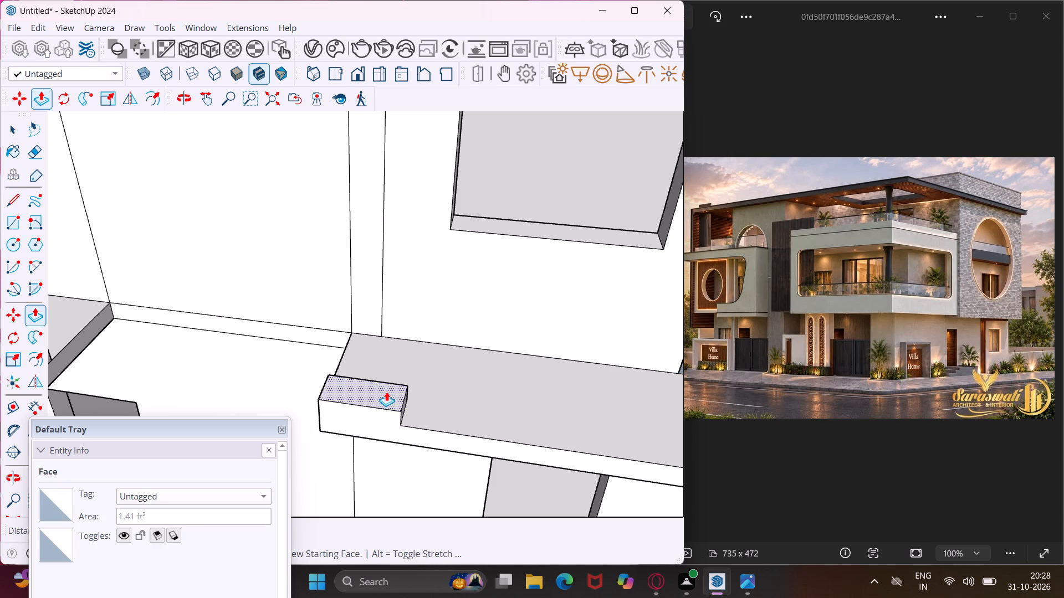
pyautogui.scroll(-12, 386, 391)
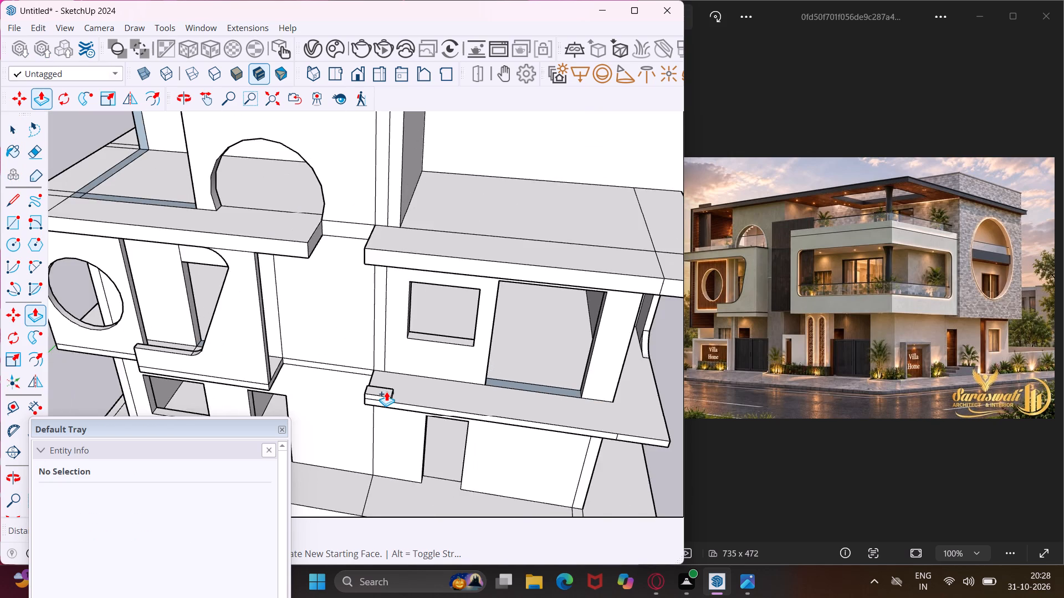
pyautogui.scroll(-3, 386, 391)
pyautogui.moveTo(386, 391); pyautogui.dragTo(406, 281, button='middle')
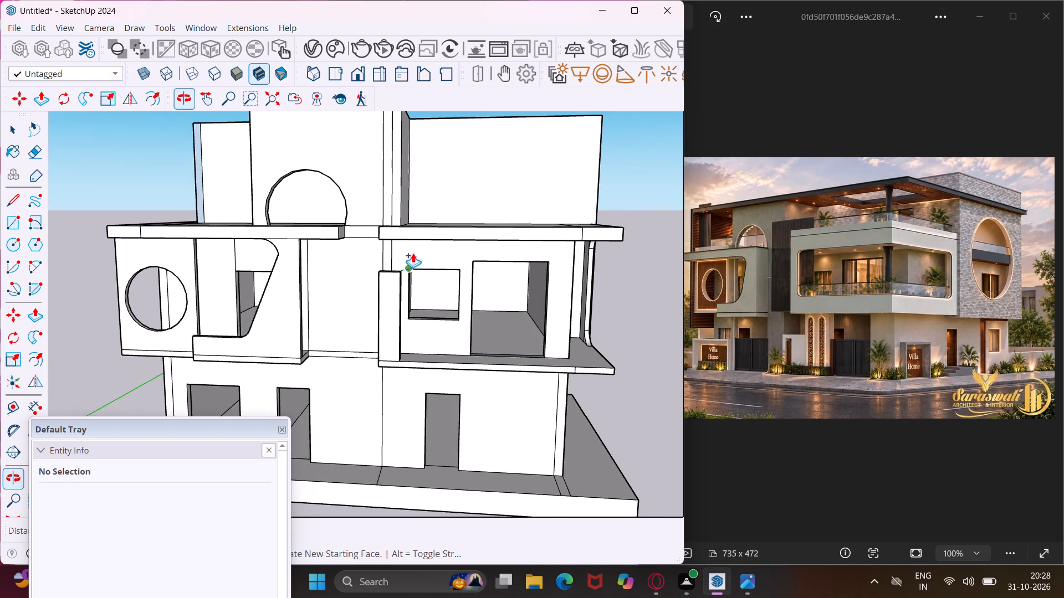
pyautogui.scroll(2, 416, 241)
pyautogui.moveTo(416, 241); pyautogui.dragTo(422, 174, button='middle')
pyautogui.scroll(3, 420, 183)
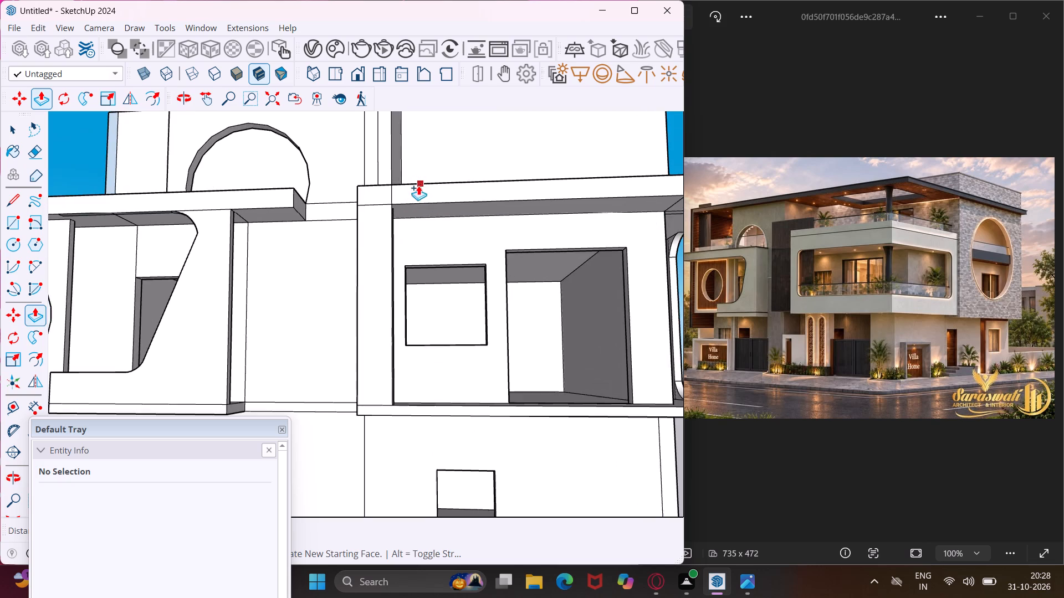
pyautogui.scroll(3, 416, 195)
pyautogui.click(411, 206)
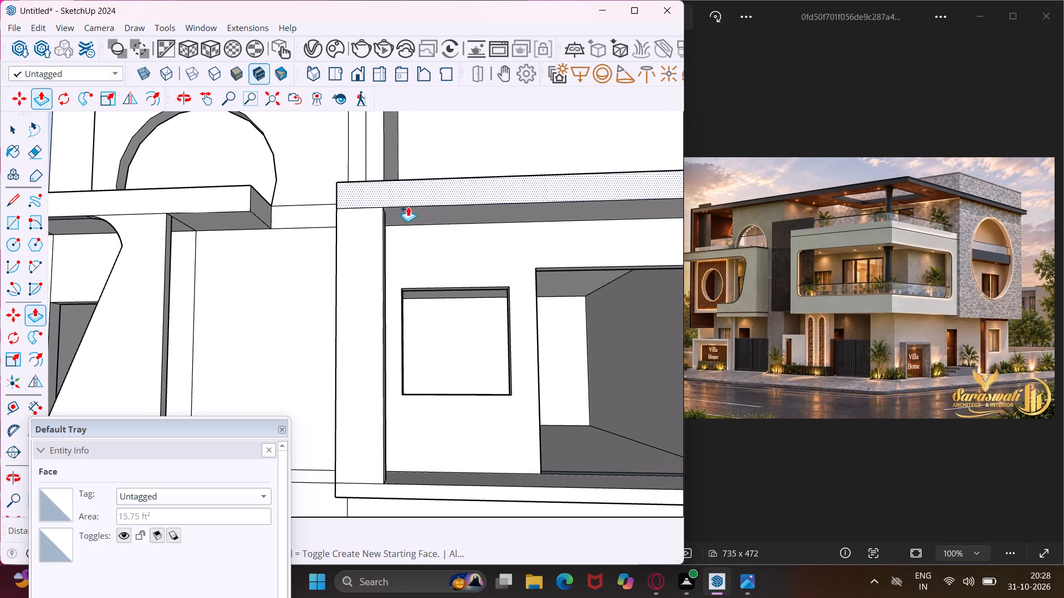
pyautogui.press('Escape')
pyautogui.press('space')
# Draw a 2 Point Arc rounding the second pier's bottom inner corner, from the balcony slab's top front edge to the pier's vertical edge.
pyautogui.moveTo(406, 210); pyautogui.dragTo(443, 355, button='middle')
pyautogui.scroll(-11, 385, 256)
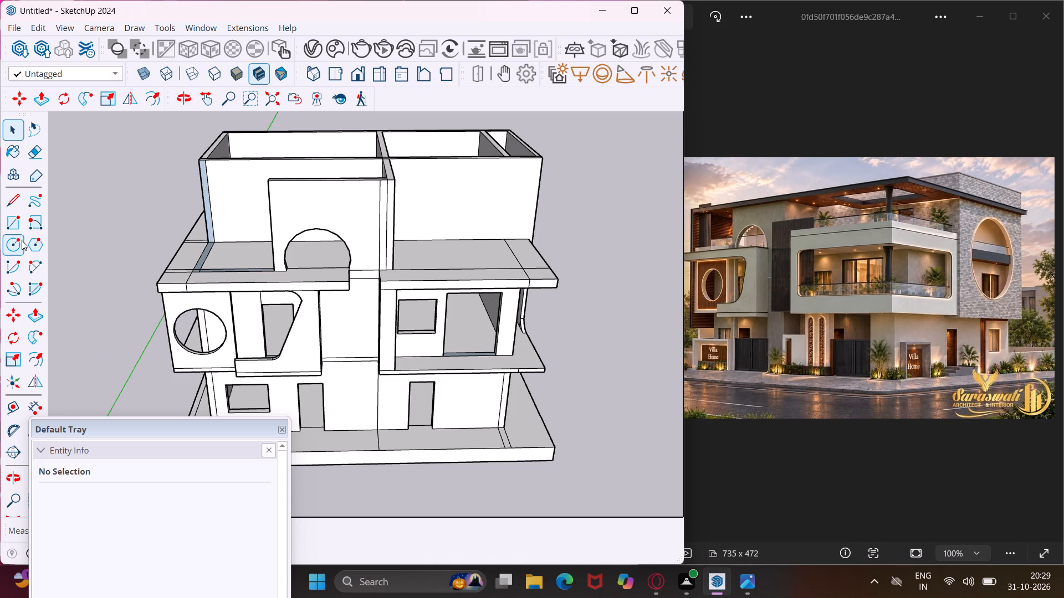
pyautogui.click(25, 275)
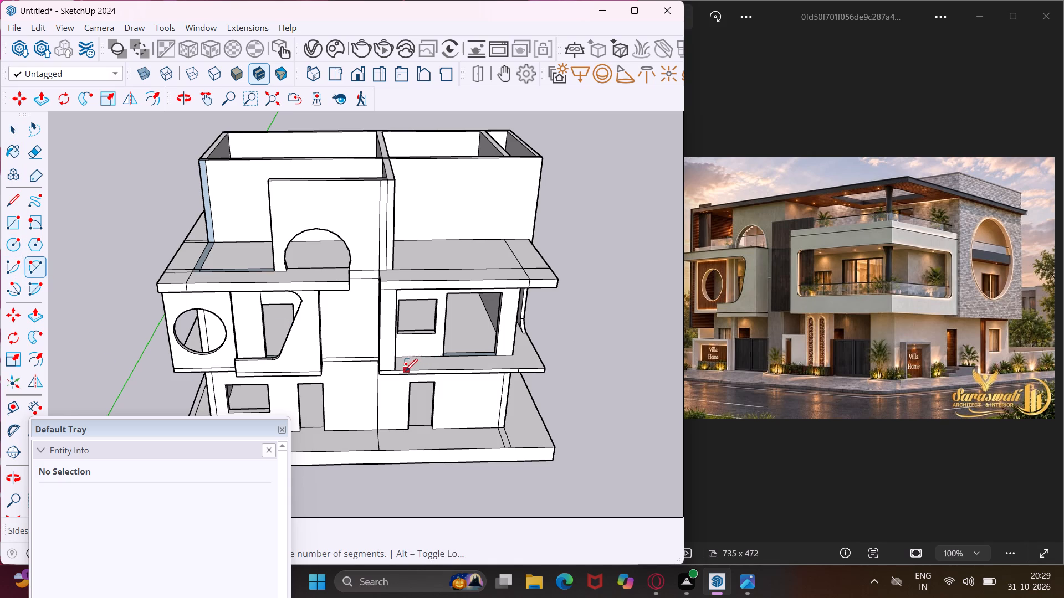
pyautogui.scroll(8, 405, 371)
pyautogui.moveTo(402, 370); pyautogui.dragTo(417, 428, button='middle')
pyautogui.scroll(4, 420, 417)
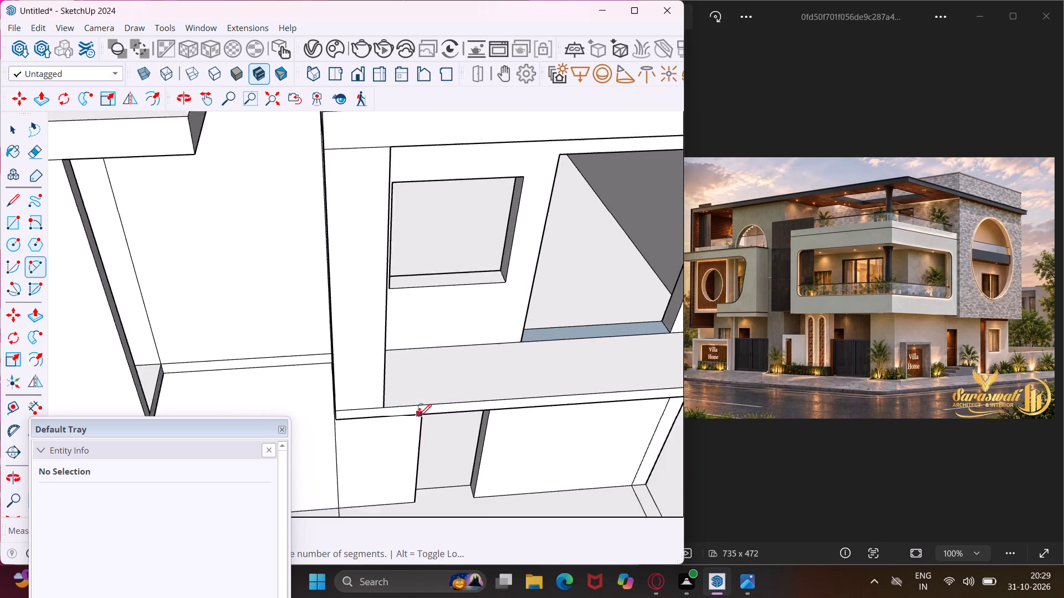
pyautogui.scroll(4, 424, 405)
pyautogui.click(428, 405)
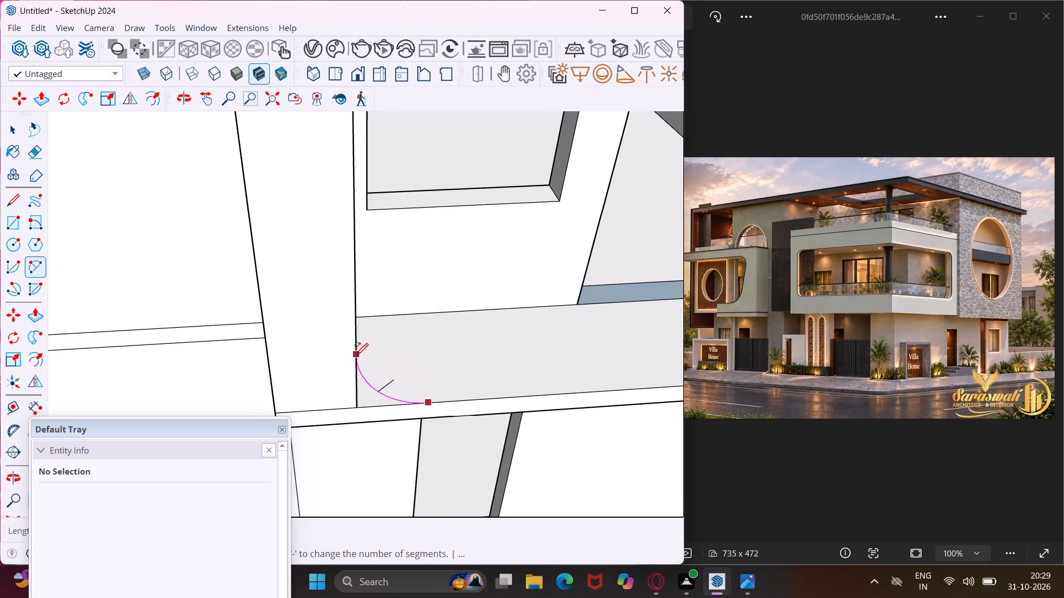
pyautogui.click(356, 355)
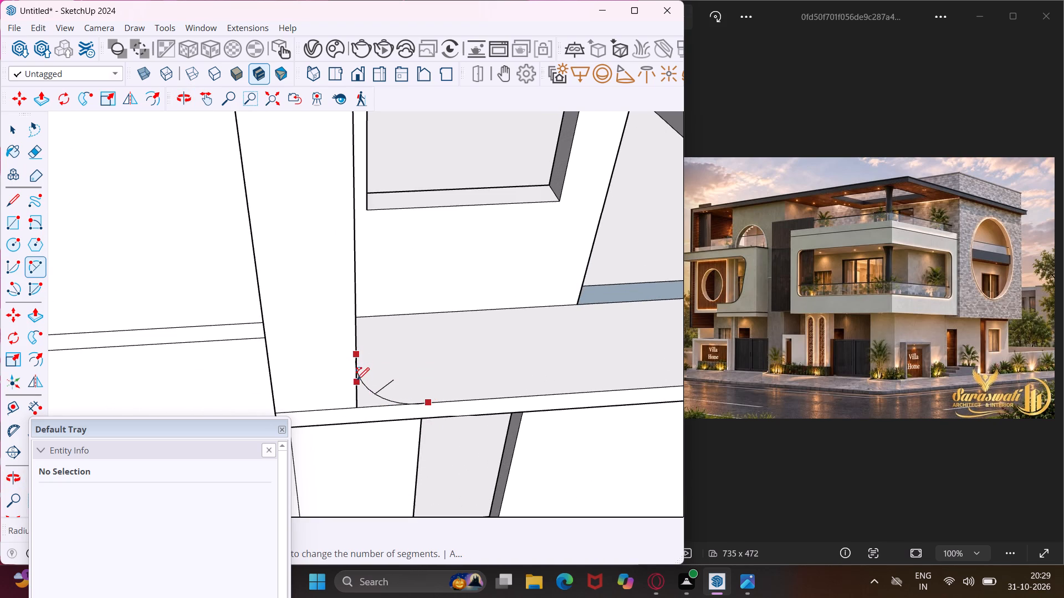
pyautogui.scroll(6, 354, 374)
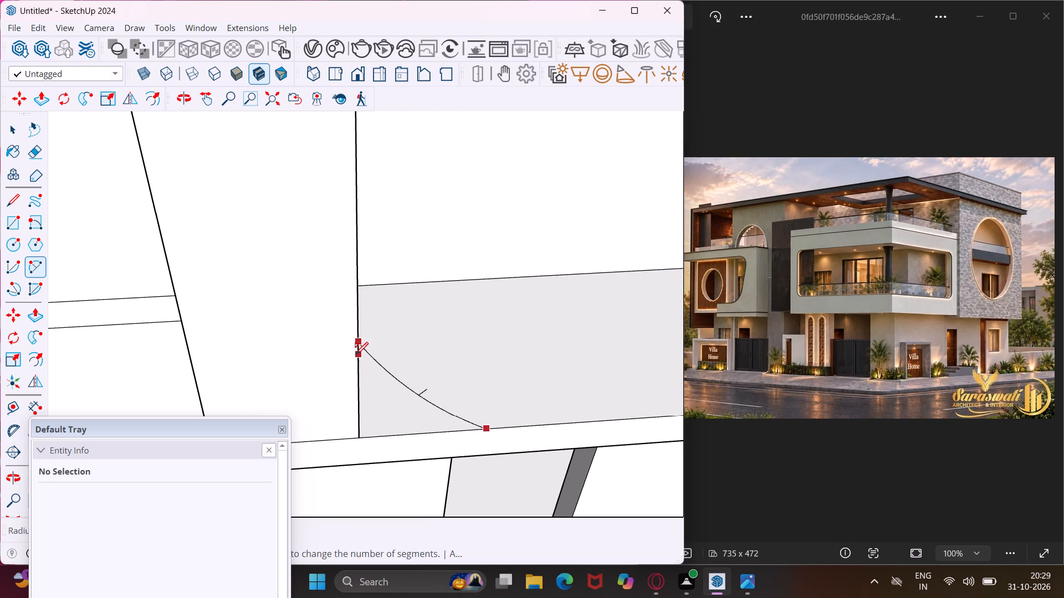
pyautogui.click(357, 385)
pyautogui.scroll(-6, 352, 390)
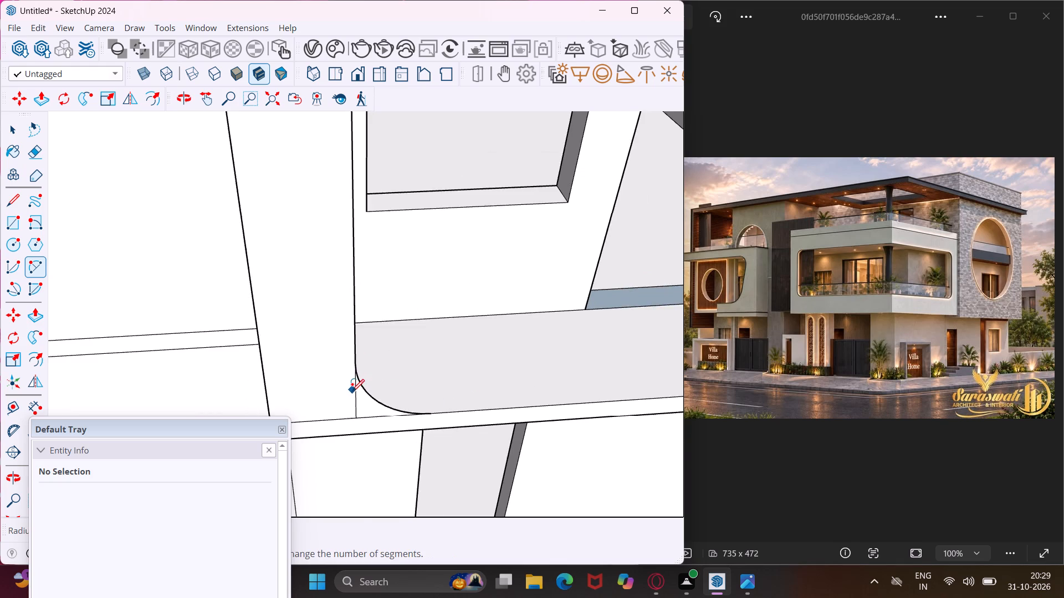
# Draw a tangent 2 Point Arc at the second pier's top inner corner, from its vertical edge to the upper slab's lower edge.
pyautogui.scroll(-10, 350, 394)
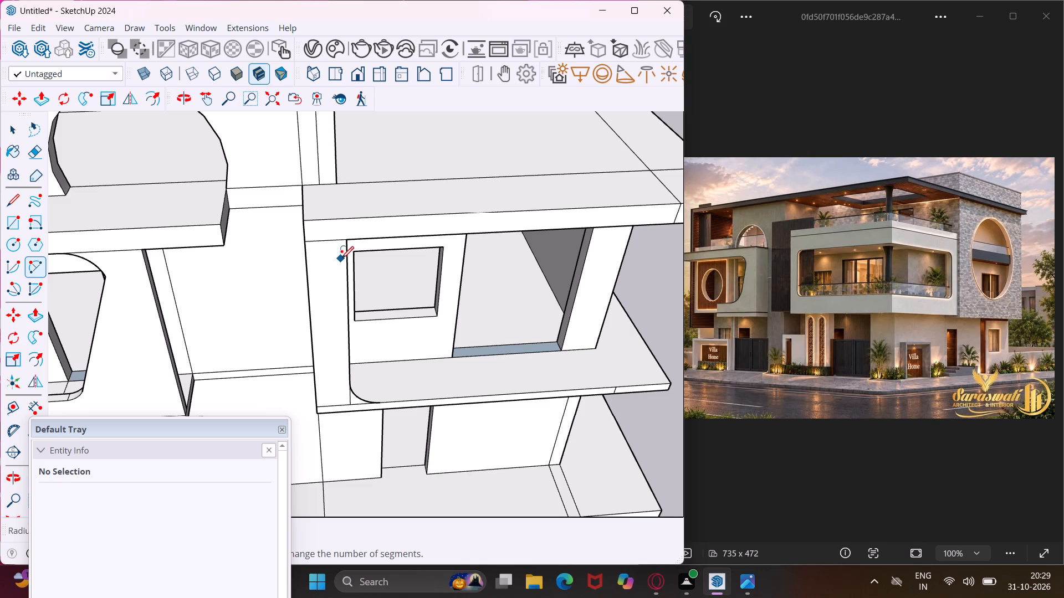
pyautogui.scroll(8, 350, 250)
pyautogui.click(344, 265)
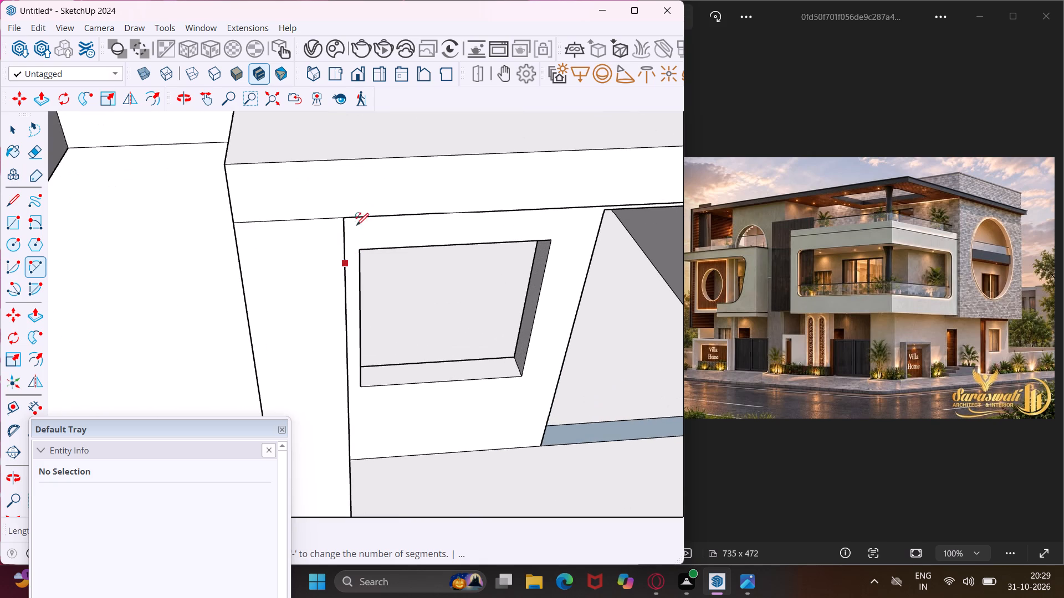
pyautogui.click(388, 216)
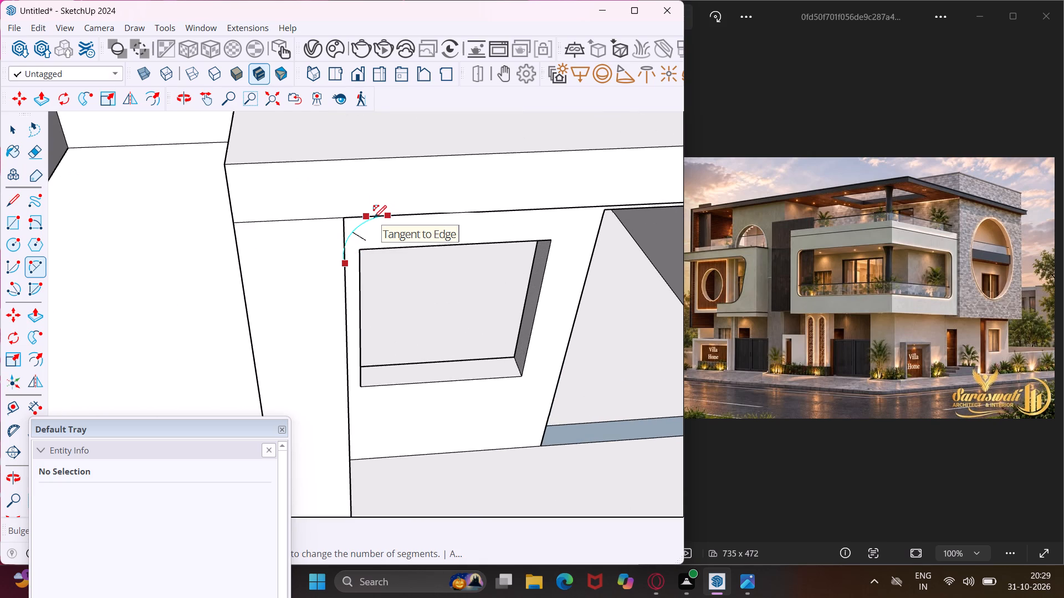
pyautogui.click(376, 218)
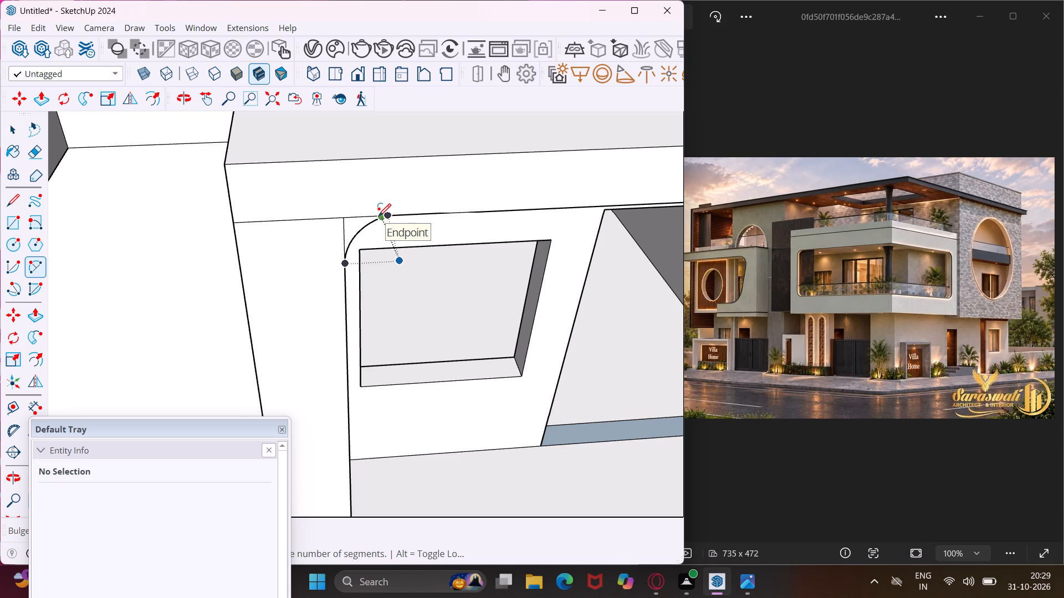
pyautogui.press('Escape')
pyautogui.press('space')
pyautogui.moveTo(399, 244); pyautogui.dragTo(140, 169, button='middle')
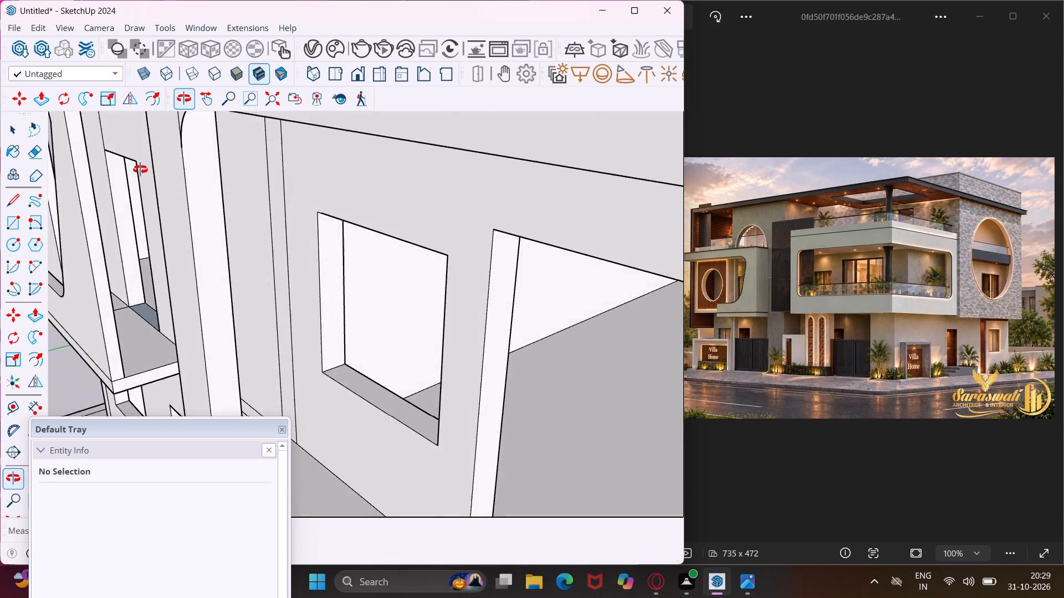
# Push/Pull the curved corner face at the top of the second pier back through the pier's full depth.
pyautogui.moveTo(140, 169); pyautogui.dragTo(136, 163, button='middle')
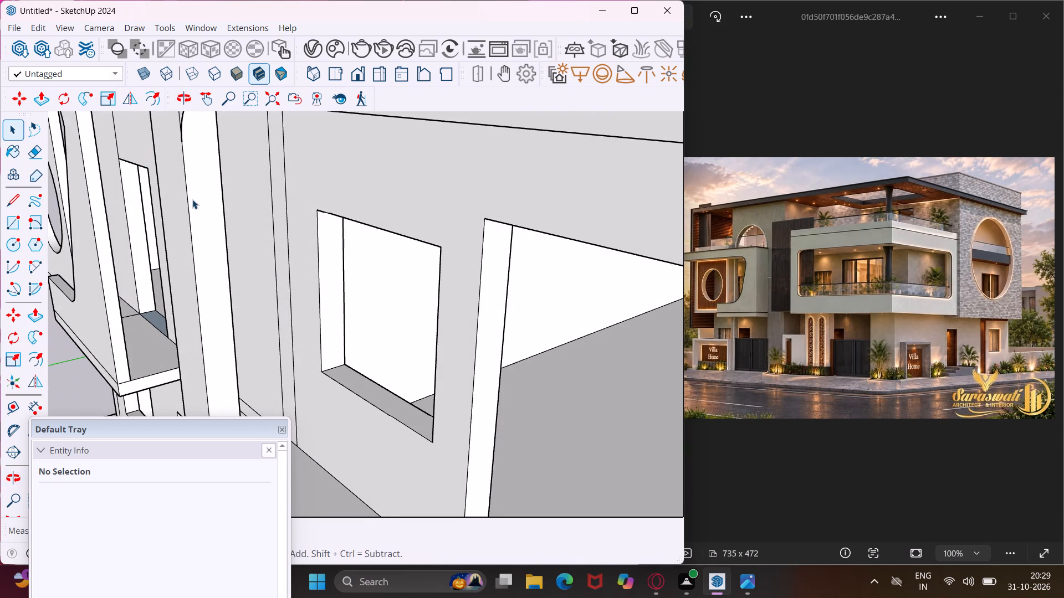
pyautogui.click(204, 99)
pyautogui.moveTo(216, 175); pyautogui.dragTo(296, 294)
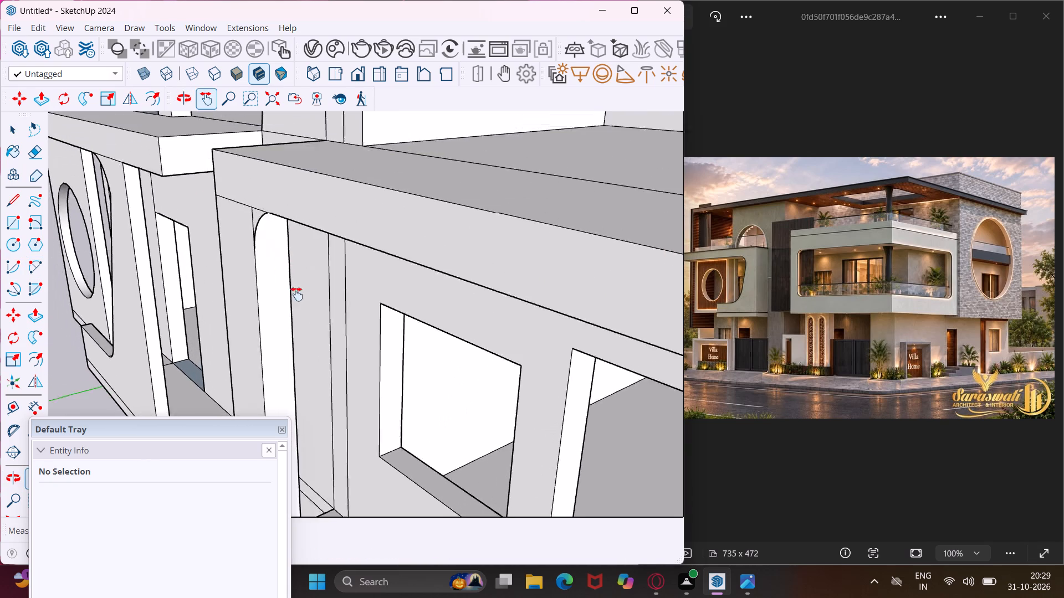
pyautogui.moveTo(296, 294); pyautogui.dragTo(313, 319)
pyautogui.moveTo(311, 319); pyautogui.dragTo(219, 256, button='middle')
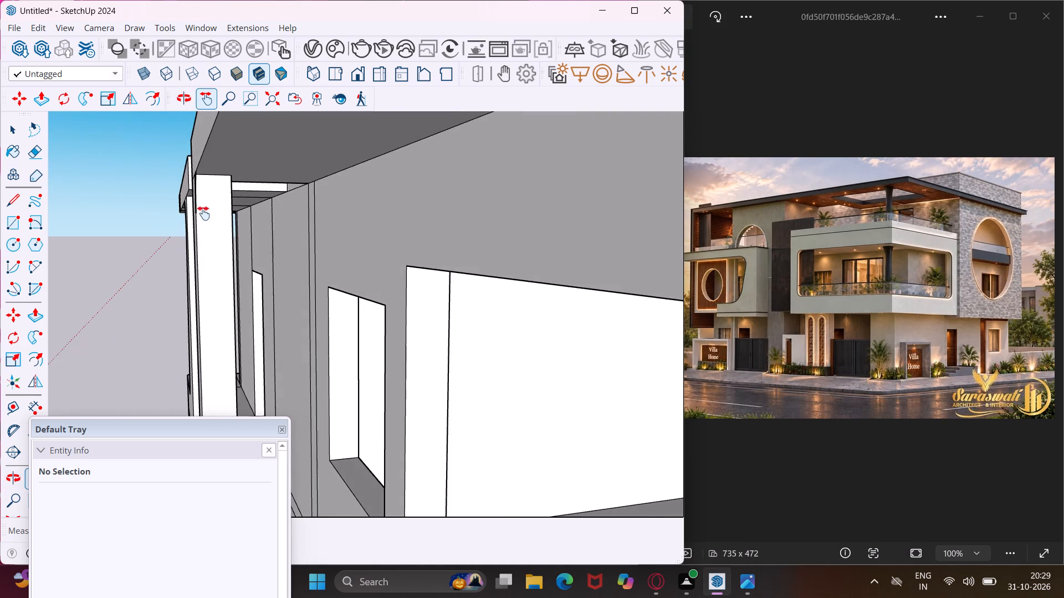
pyautogui.scroll(8, 203, 207)
pyautogui.moveTo(188, 200); pyautogui.dragTo(171, 198, button='middle')
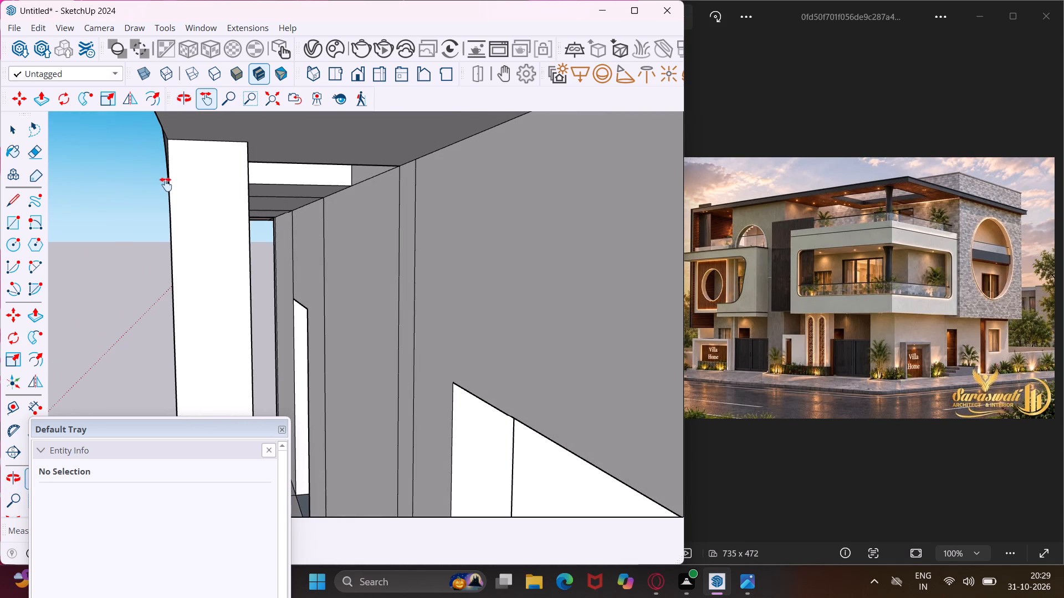
pyautogui.scroll(4, 160, 154)
pyautogui.scroll(-3, 195, 161)
pyautogui.moveTo(245, 161); pyautogui.dragTo(194, 190, button='middle')
pyautogui.press('Escape')
pyautogui.press('space')
pyautogui.scroll(1, 213, 172)
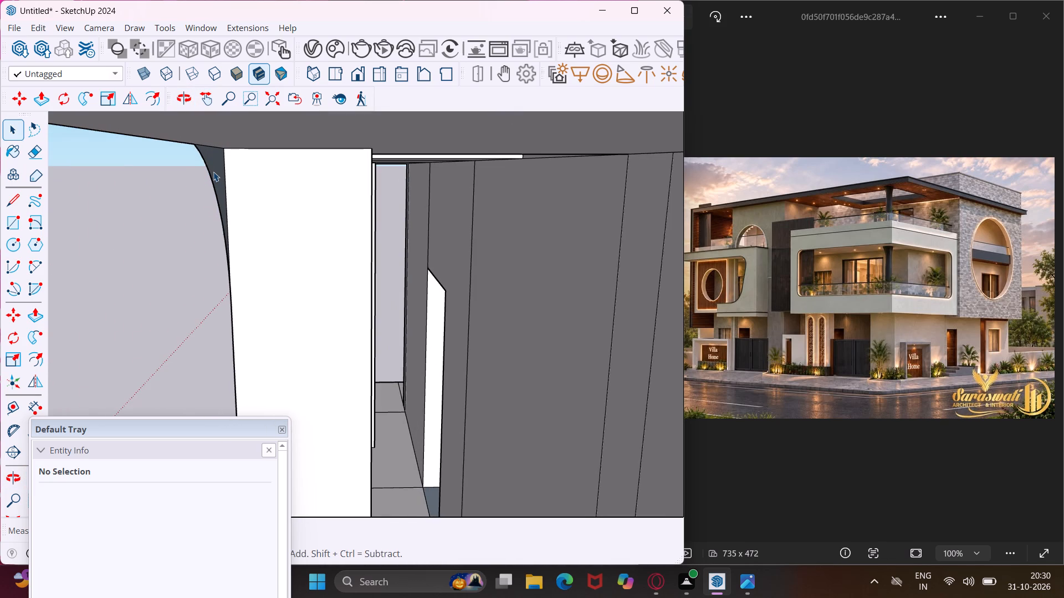
pyautogui.click(213, 172)
pyautogui.press('p')
pyautogui.click(209, 172)
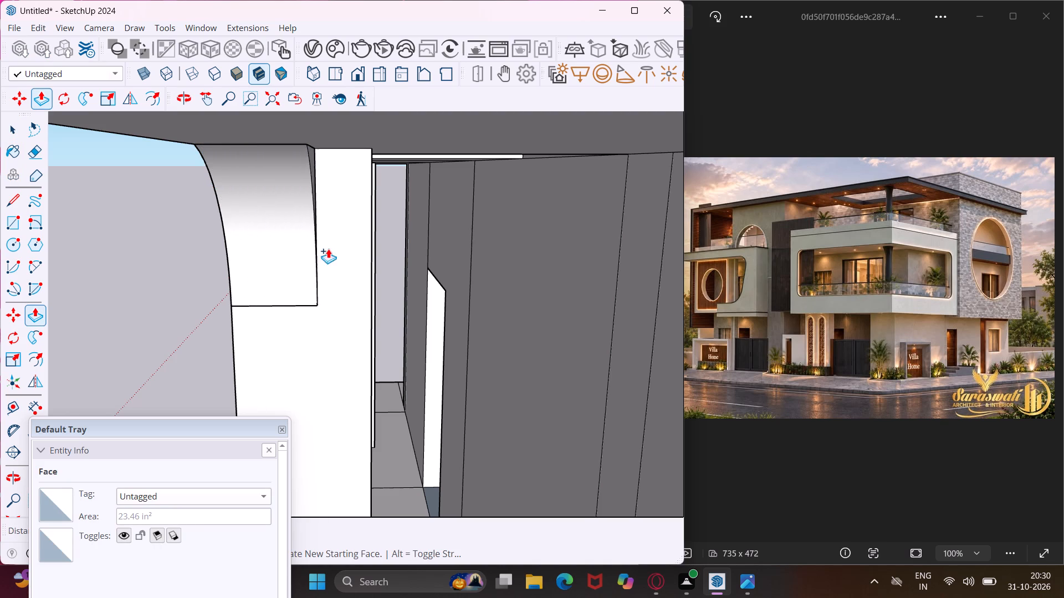
pyautogui.click(372, 329)
# Push/Pull the curved corner face at the bottom of the second pier back through the pier's full depth.
pyautogui.moveTo(369, 311); pyautogui.dragTo(385, 269, button='middle')
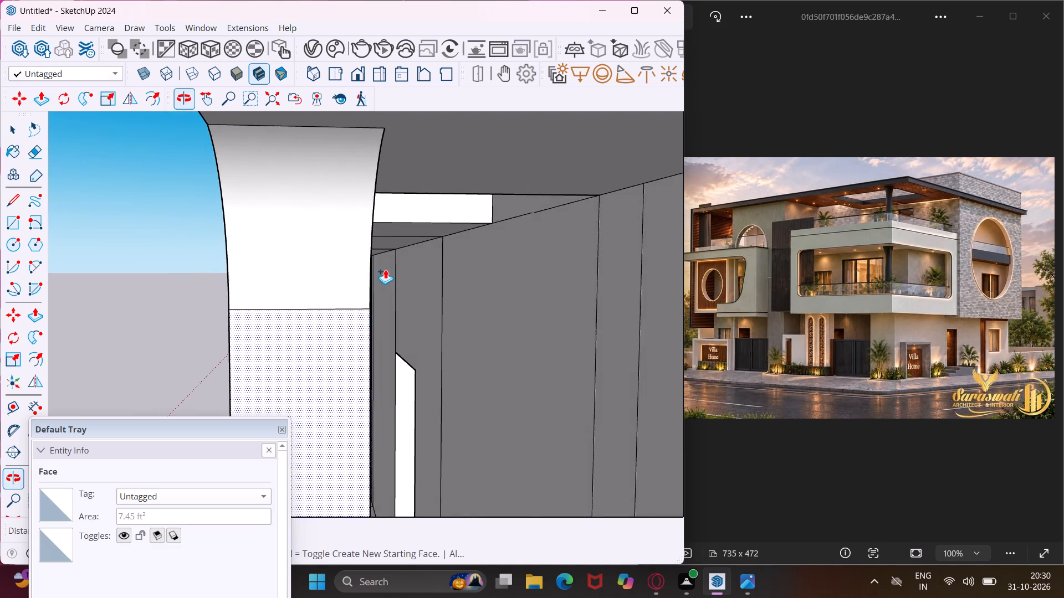
pyautogui.scroll(-17, 395, 201)
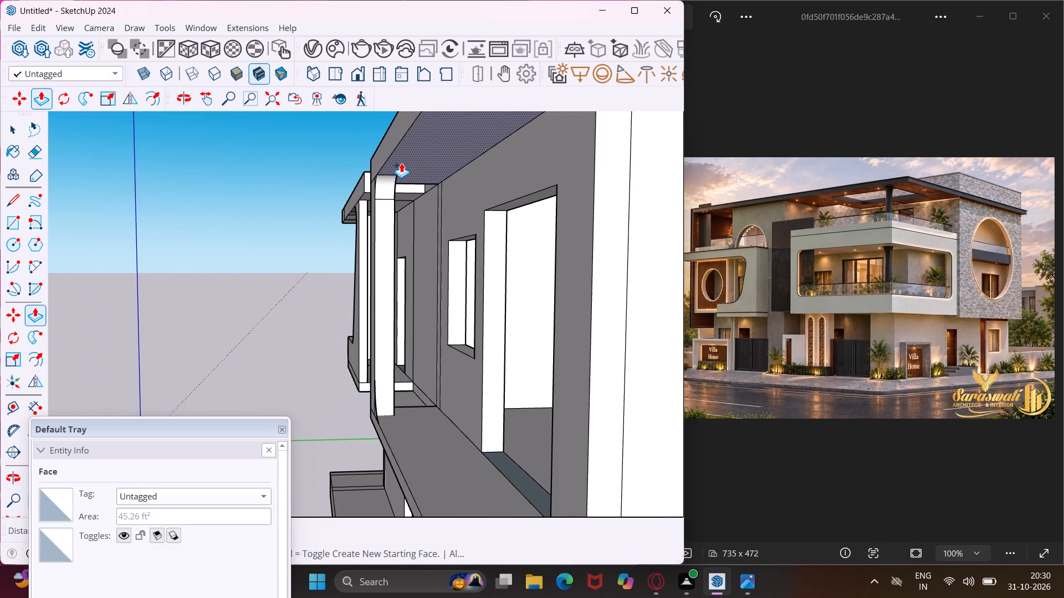
pyautogui.scroll(9, 382, 404)
pyautogui.moveTo(379, 404); pyautogui.dragTo(374, 403, button='middle')
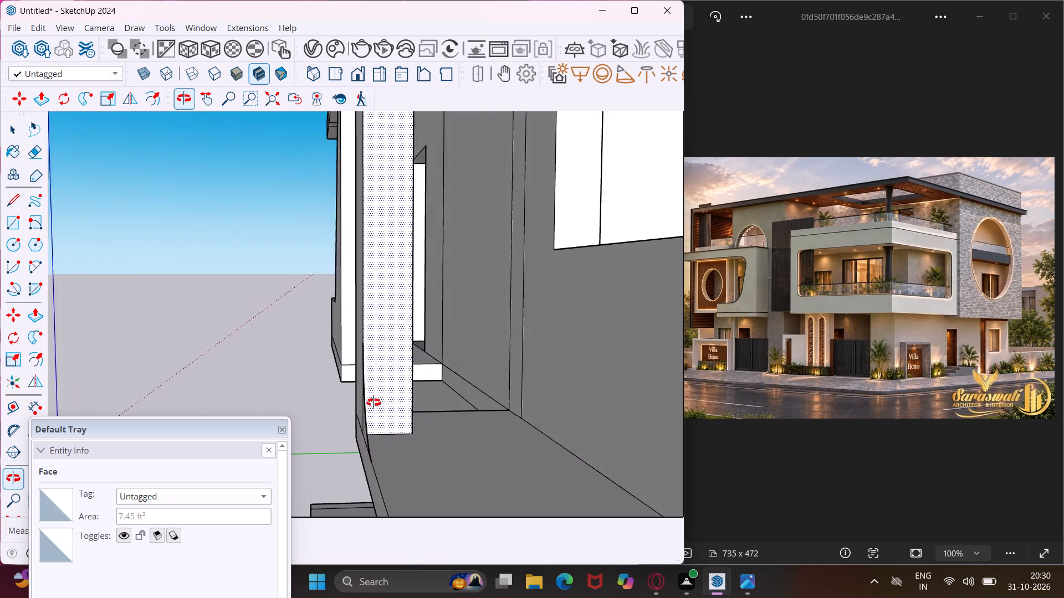
pyautogui.moveTo(374, 403); pyautogui.dragTo(348, 410, button='middle')
pyautogui.scroll(9, 347, 408)
pyautogui.moveTo(350, 404); pyautogui.dragTo(335, 400, button='middle')
pyautogui.scroll(3, 344, 415)
pyautogui.click(338, 426)
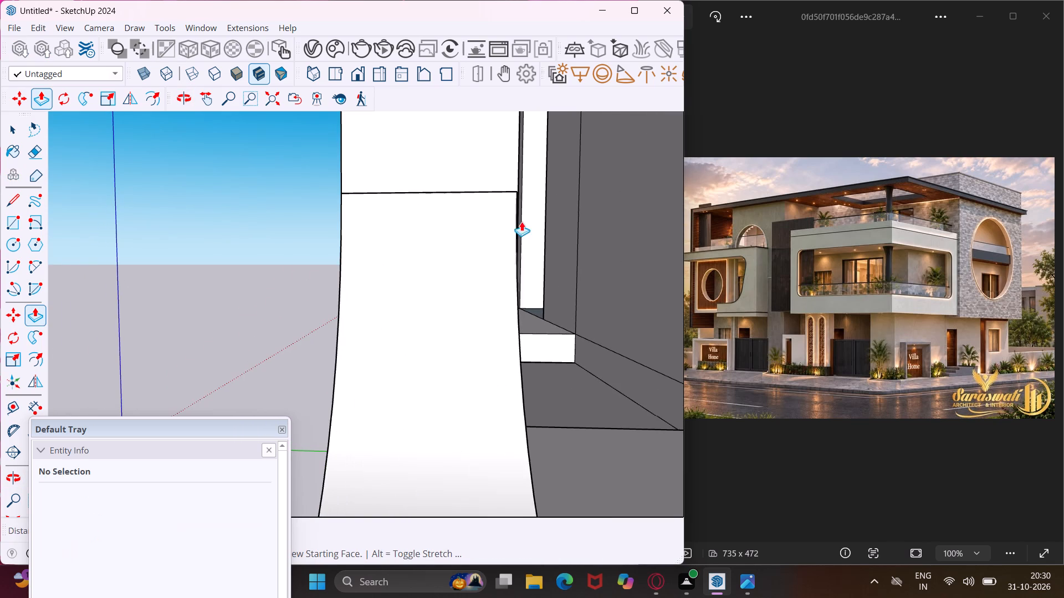
pyautogui.click(515, 170)
pyautogui.press('Escape')
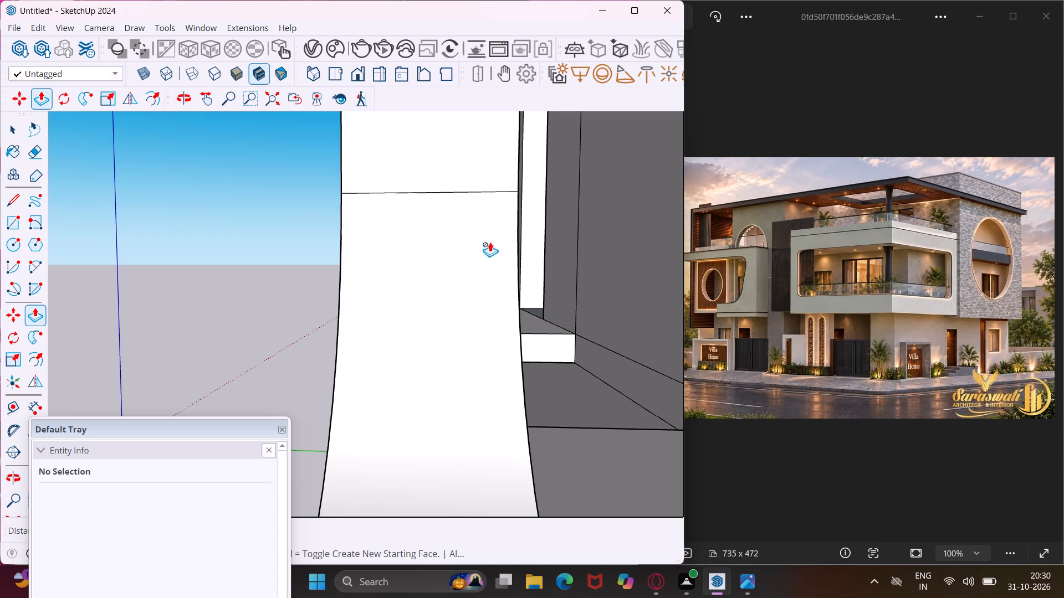
# Draw a line on the balcony slab's underside, parallel to and just inside the long front edge, spanning the slab's full length.
pyautogui.press('space')
pyautogui.moveTo(485, 249); pyautogui.dragTo(657, 291, button='middle')
pyautogui.scroll(-12, 432, 296)
pyautogui.scroll(-18, 387, 291)
pyautogui.scroll(-4, 377, 287)
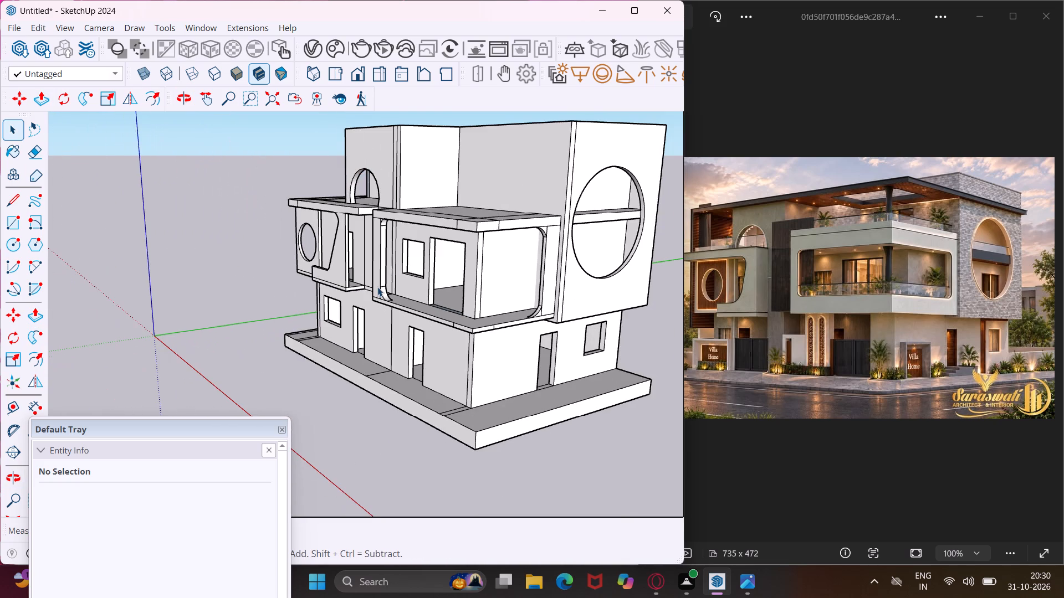
pyautogui.moveTo(442, 211); pyautogui.dragTo(448, 244, button='middle')
pyautogui.scroll(5, 454, 352)
pyautogui.moveTo(456, 341); pyautogui.dragTo(474, 298, button='middle')
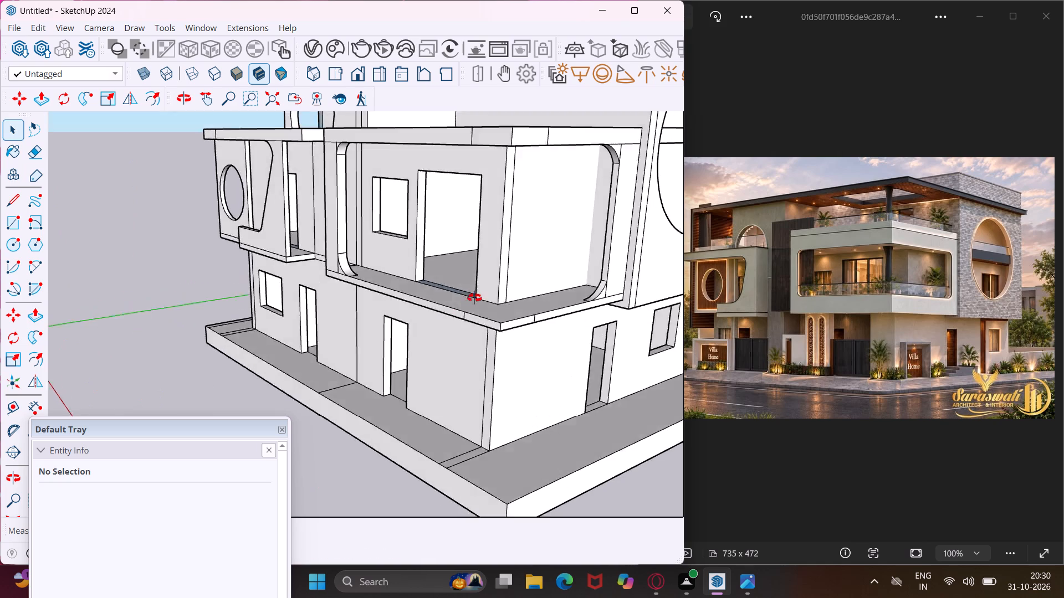
pyautogui.moveTo(474, 298); pyautogui.dragTo(575, 145, button='middle')
pyautogui.scroll(8, 516, 226)
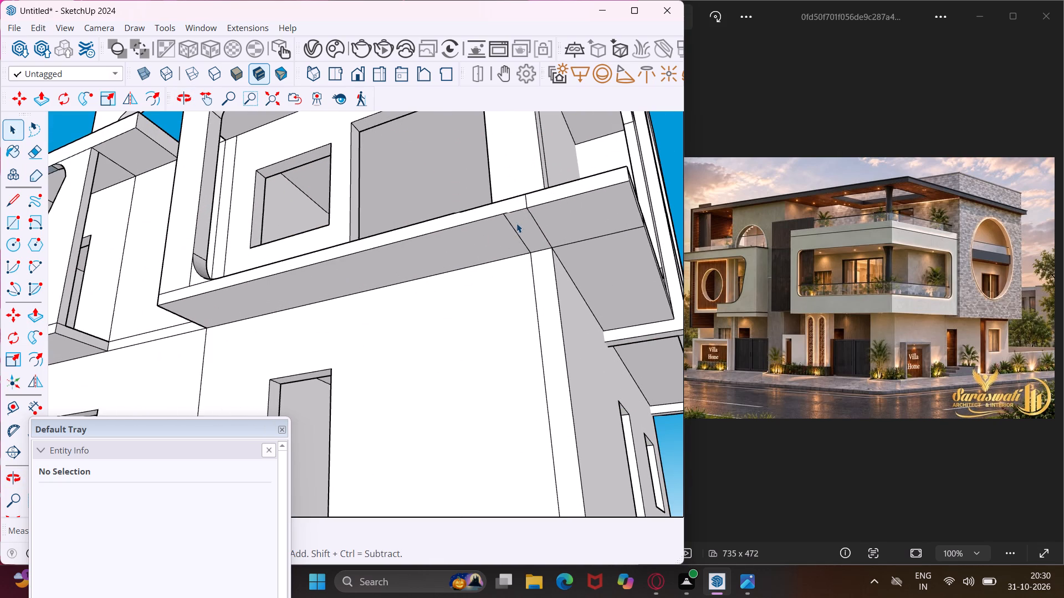
pyautogui.click(19, 203)
pyautogui.scroll(4, 156, 319)
pyautogui.moveTo(175, 308); pyautogui.dragTo(152, 275, button='middle')
pyautogui.scroll(3, 176, 306)
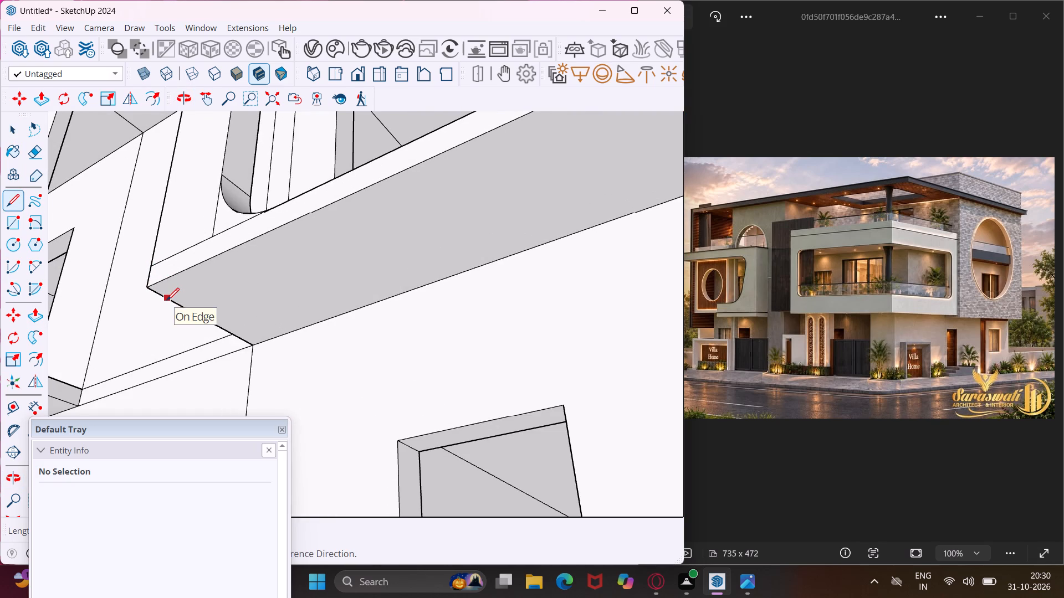
pyautogui.click(167, 300)
pyautogui.scroll(-10, 233, 283)
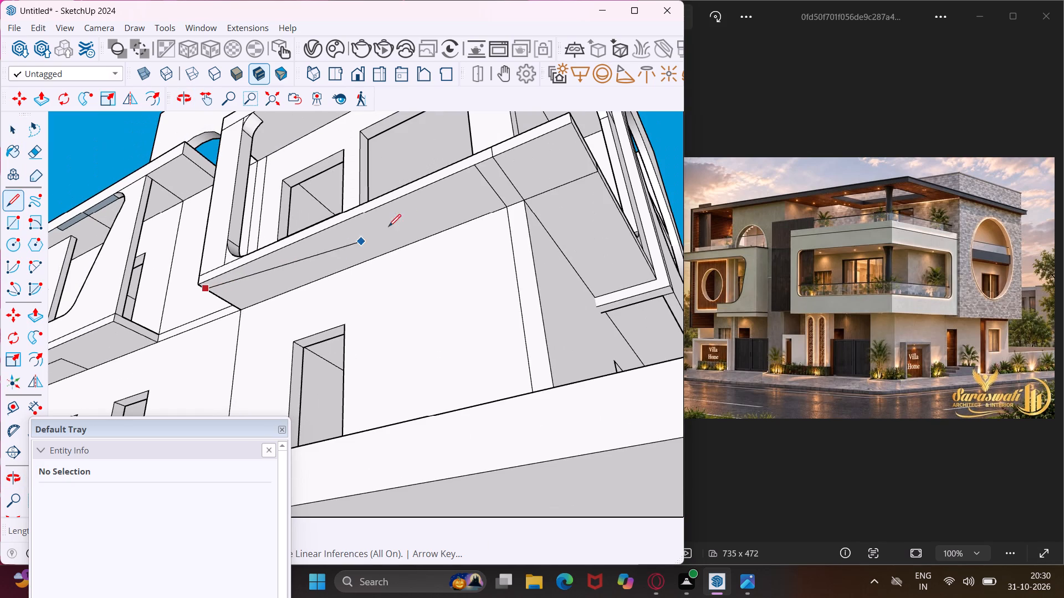
pyautogui.scroll(1, 576, 131)
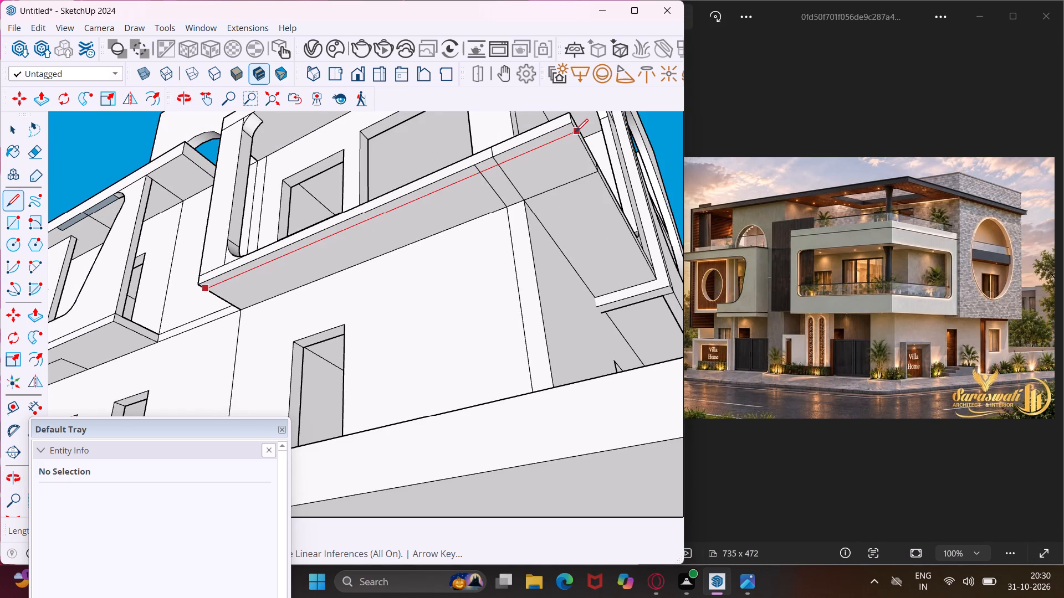
pyautogui.scroll(1, 576, 131)
pyautogui.click(576, 131)
# Draw a second line on the slab's underside, just inside the short side's outer edge, from the front line to the far end.
pyautogui.scroll(-4, 527, 143)
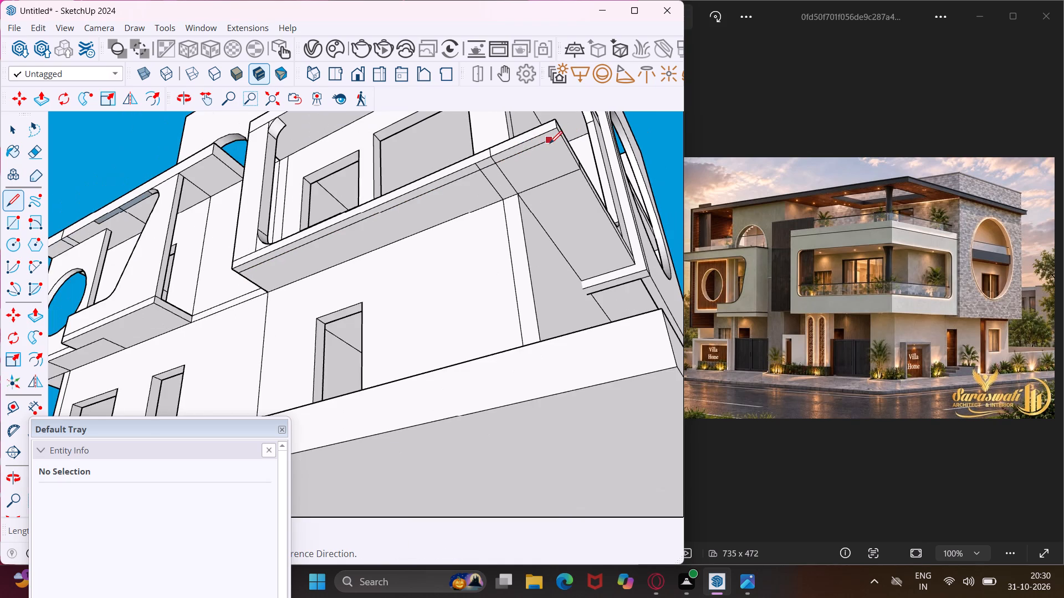
pyautogui.scroll(6, 550, 142)
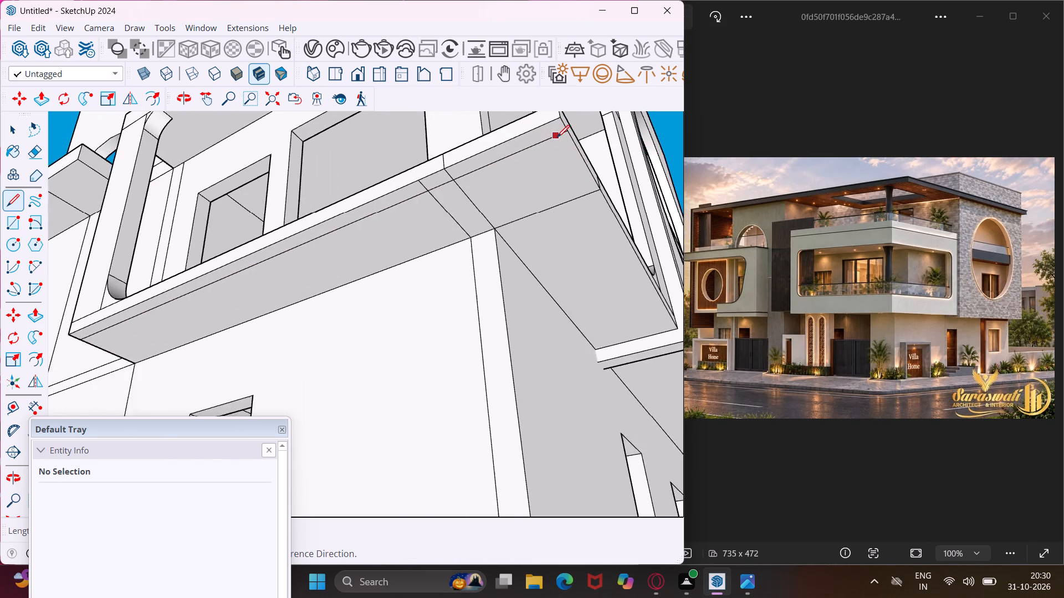
pyautogui.scroll(1, 557, 137)
pyautogui.click(557, 136)
pyautogui.scroll(-4, 579, 192)
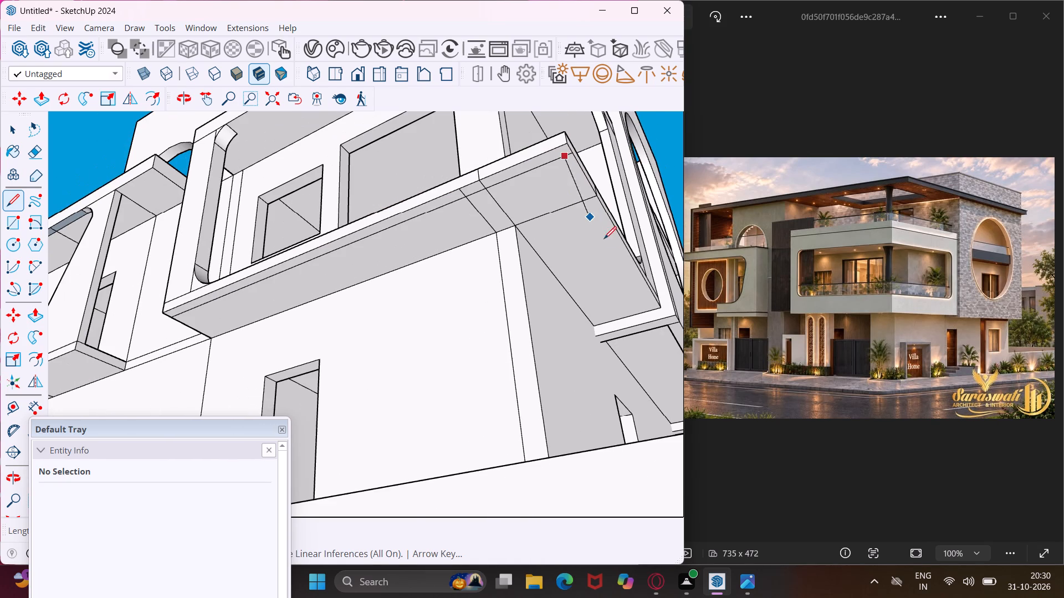
pyautogui.scroll(3, 633, 300)
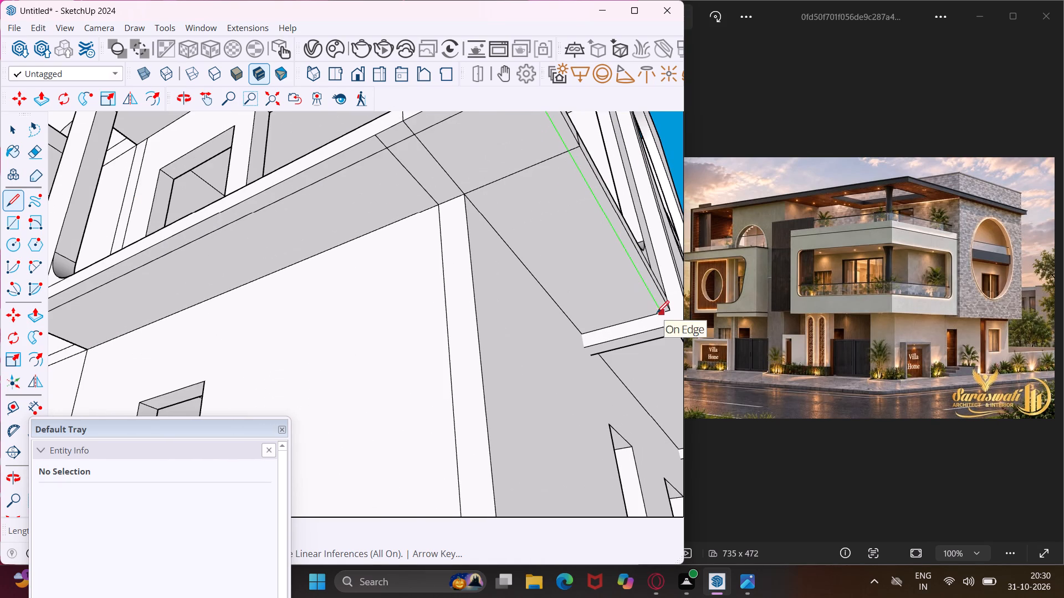
pyautogui.click(661, 313)
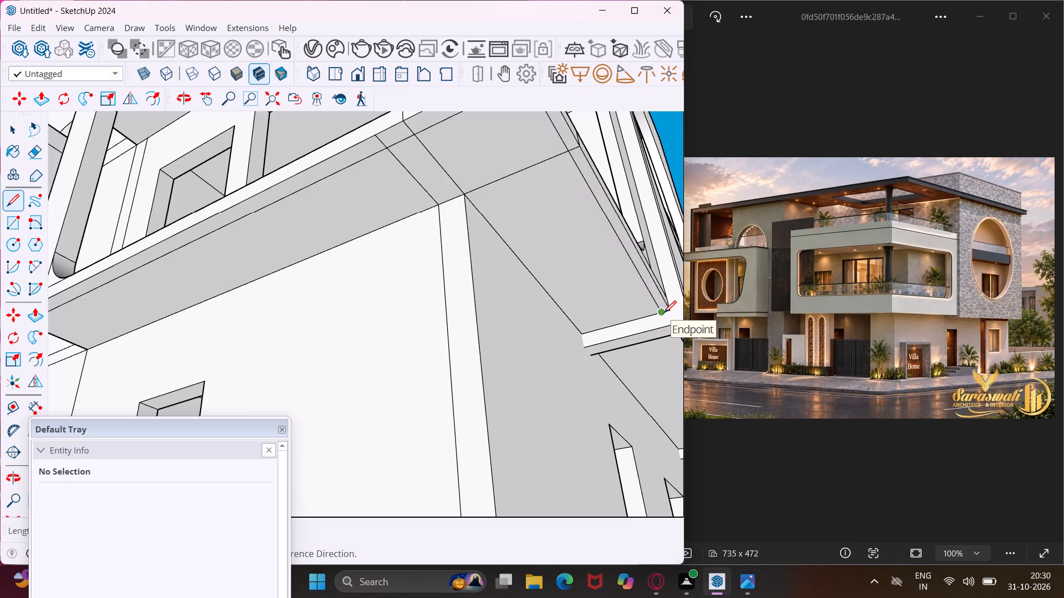
pyautogui.press('Escape')
pyautogui.press('space')
# Push/Pull the narrow strip along the side edge of the balcony slab's underside a short distance down to start a lip.
pyautogui.click(647, 284)
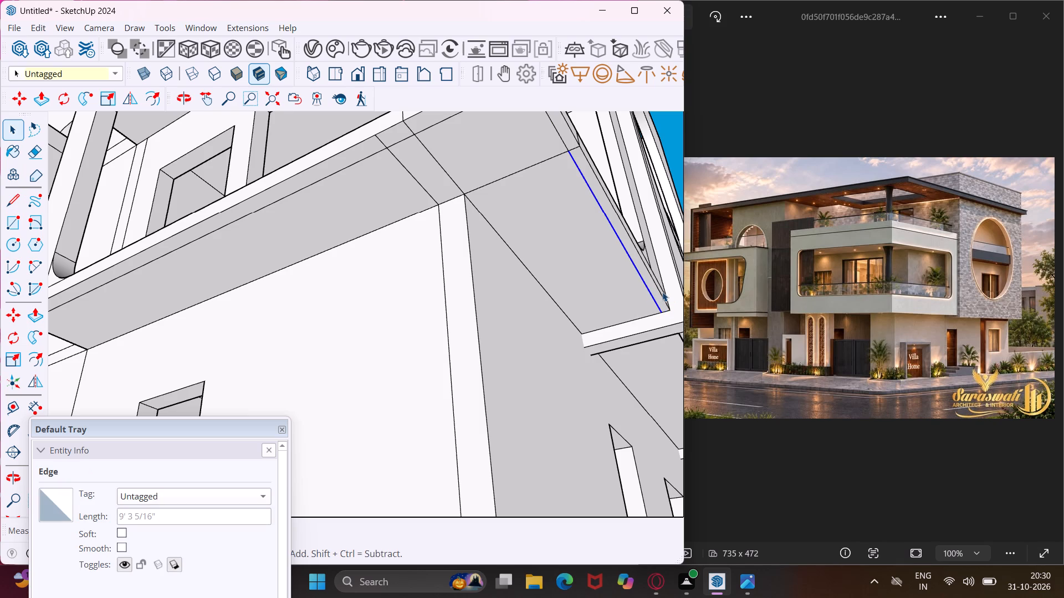
pyautogui.click(654, 295)
pyautogui.click(658, 297)
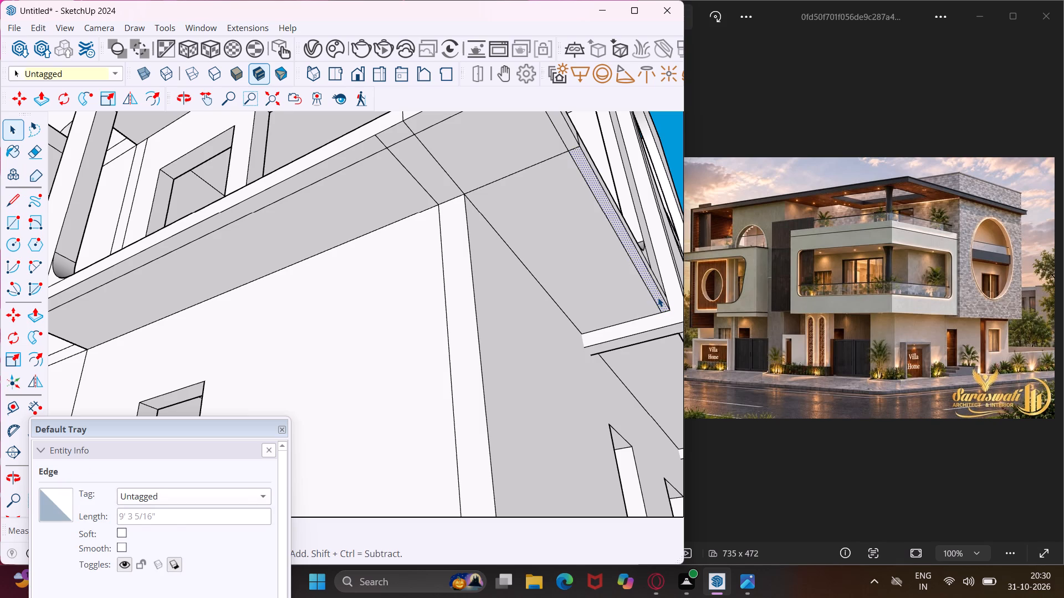
pyautogui.scroll(-5, 637, 295)
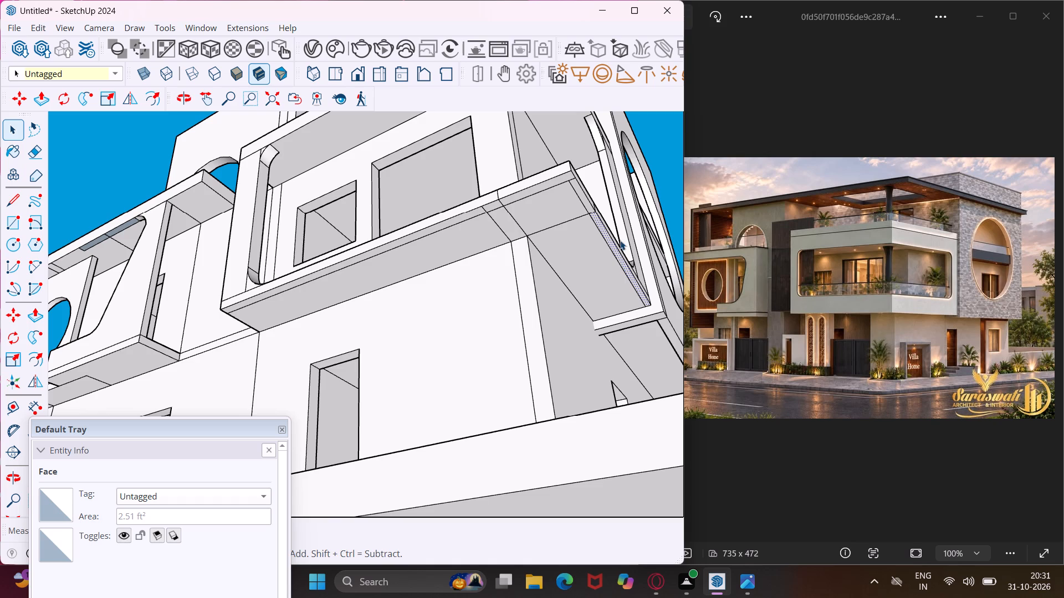
pyautogui.scroll(4, 594, 208)
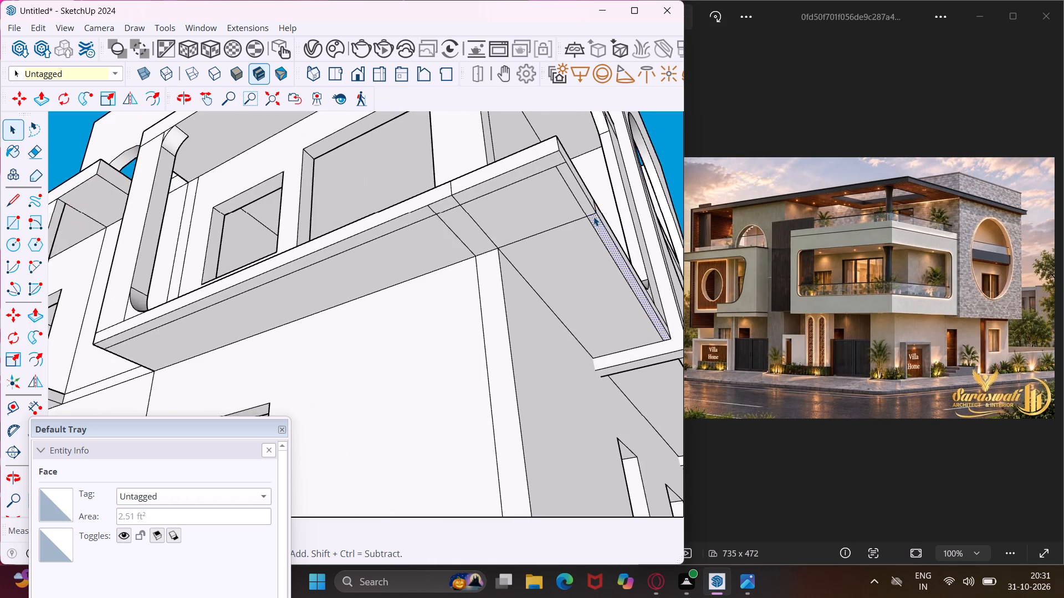
pyautogui.scroll(7, 594, 216)
pyautogui.press('p')
pyautogui.click(594, 218)
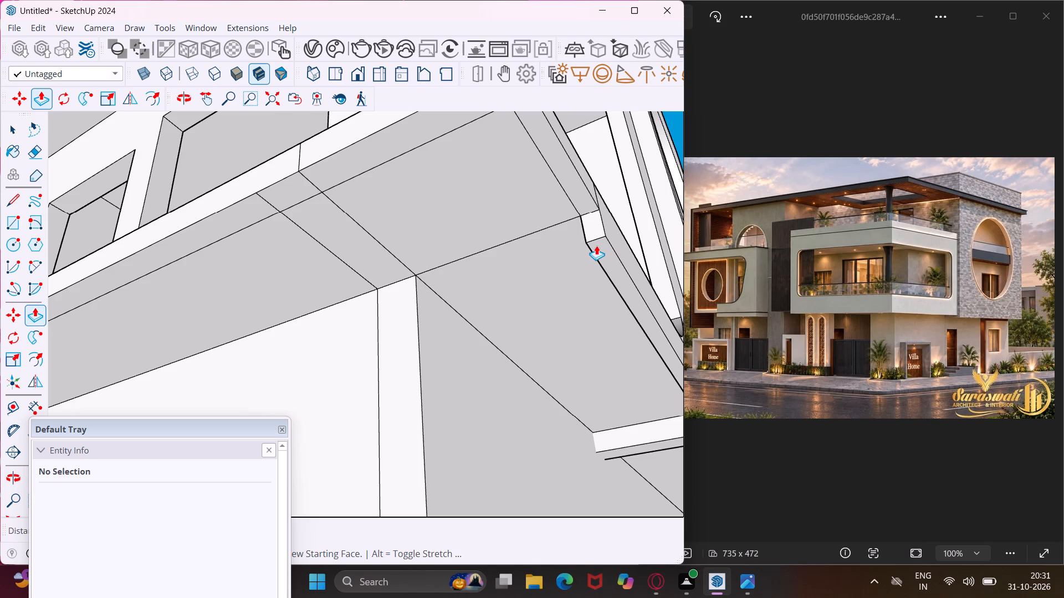
pyautogui.click(597, 261)
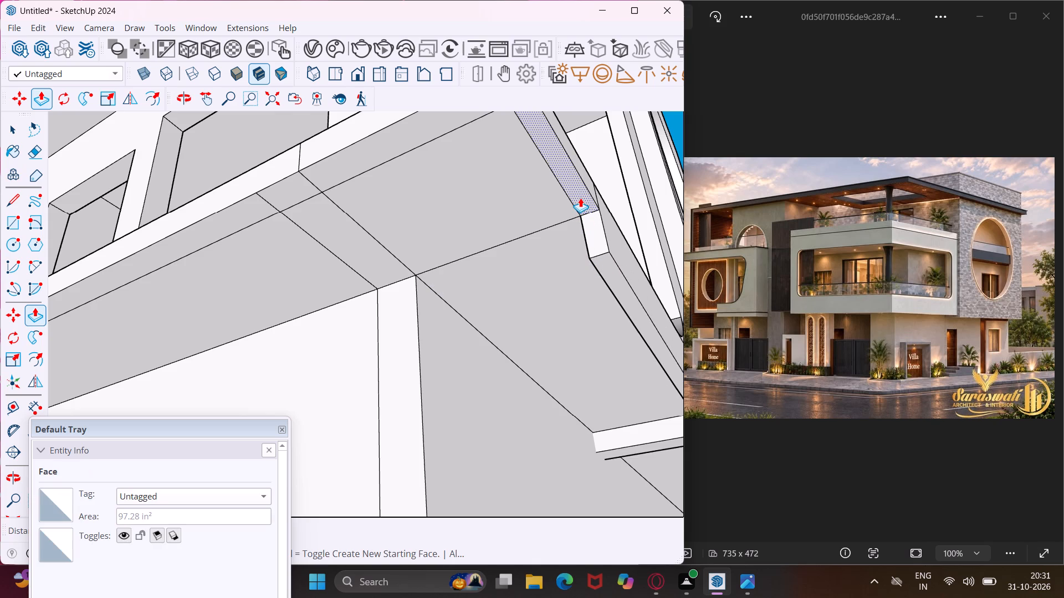
# Repeat the same Push/Pull distance on the corner strip and the front edge strips to continue the lip around the balcony slab.
pyautogui.doubleClick(580, 198)
pyautogui.doubleClick(429, 122)
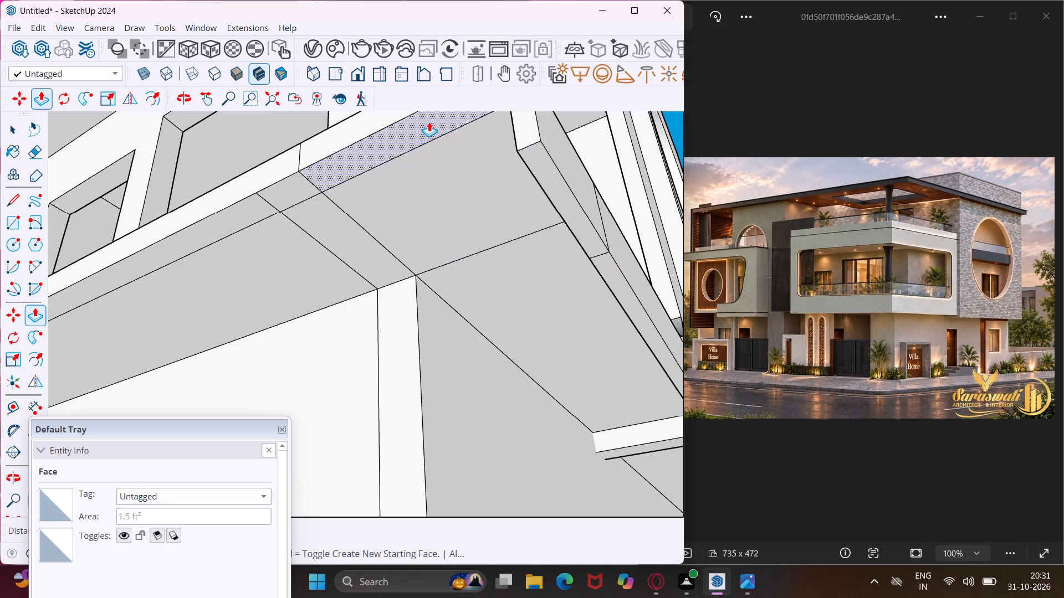
pyautogui.doubleClick(270, 189)
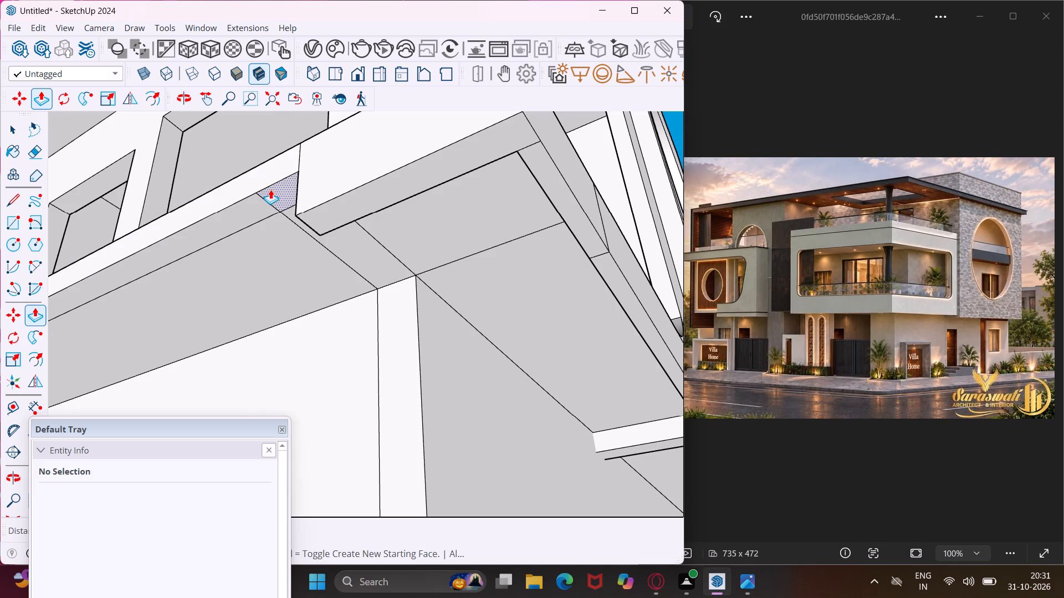
pyautogui.doubleClick(239, 207)
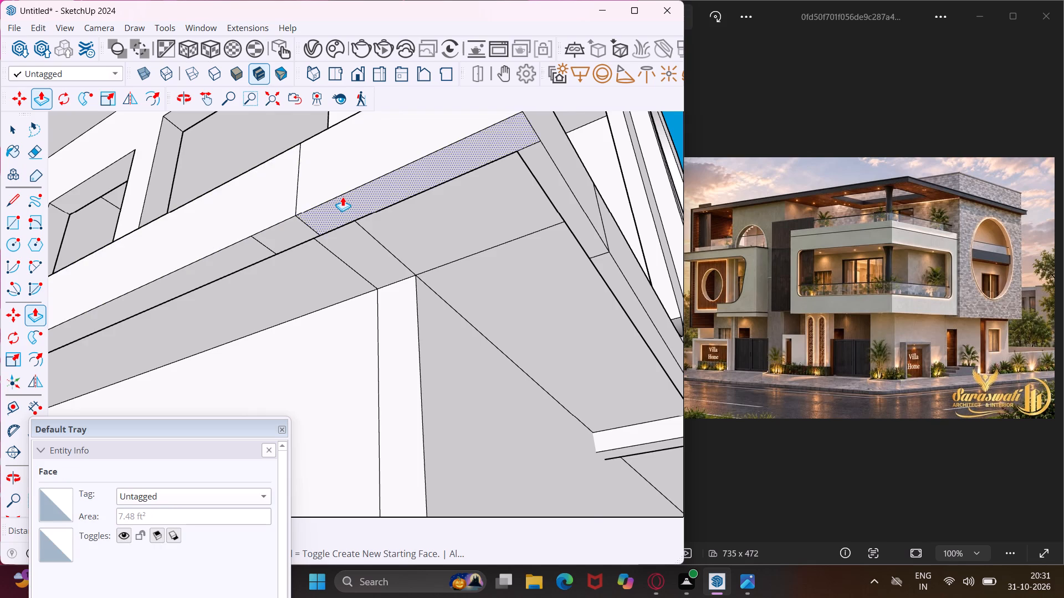
# Inspect the balcony slab's front lip and its end beside the central wall from above and below.
pyautogui.scroll(-3, 342, 197)
pyautogui.moveTo(344, 198); pyautogui.dragTo(608, 386, button='middle')
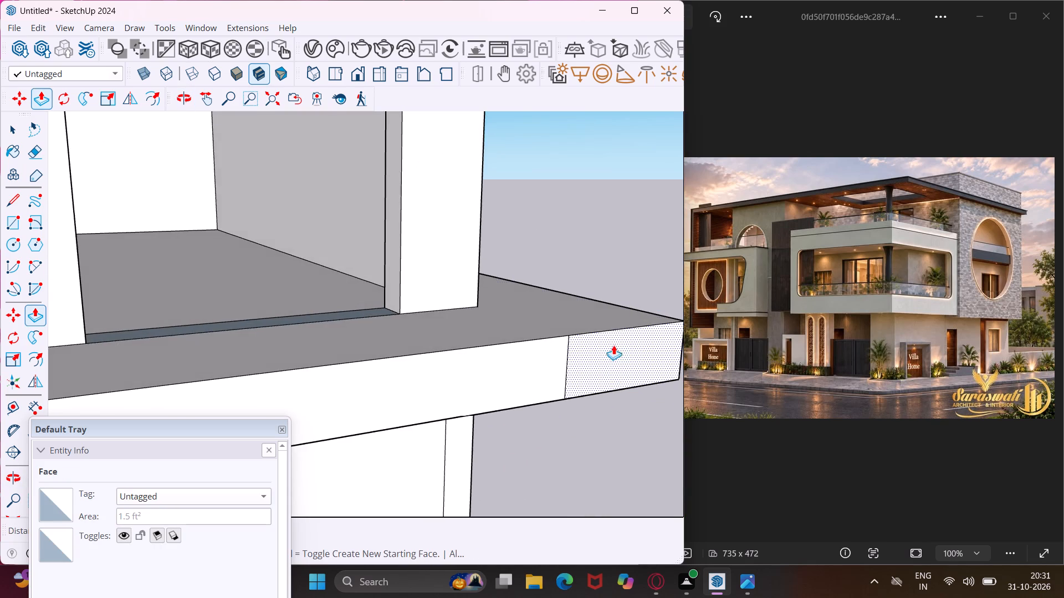
pyautogui.scroll(-10, 623, 280)
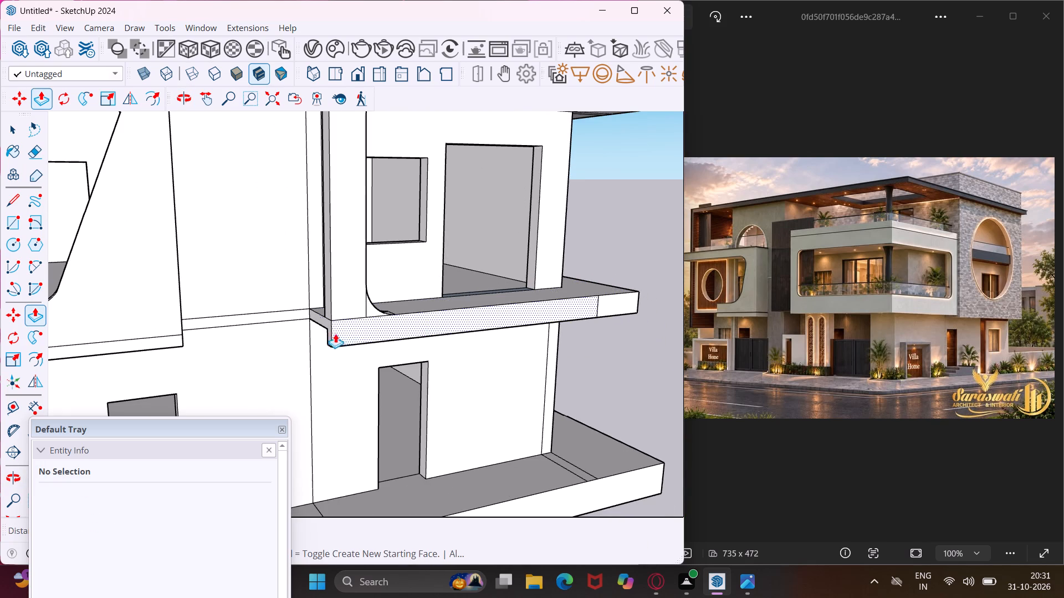
pyautogui.scroll(5, 332, 344)
pyautogui.moveTo(332, 344); pyautogui.dragTo(293, 138, button='middle')
pyautogui.moveTo(296, 200); pyautogui.dragTo(306, 205, button='middle')
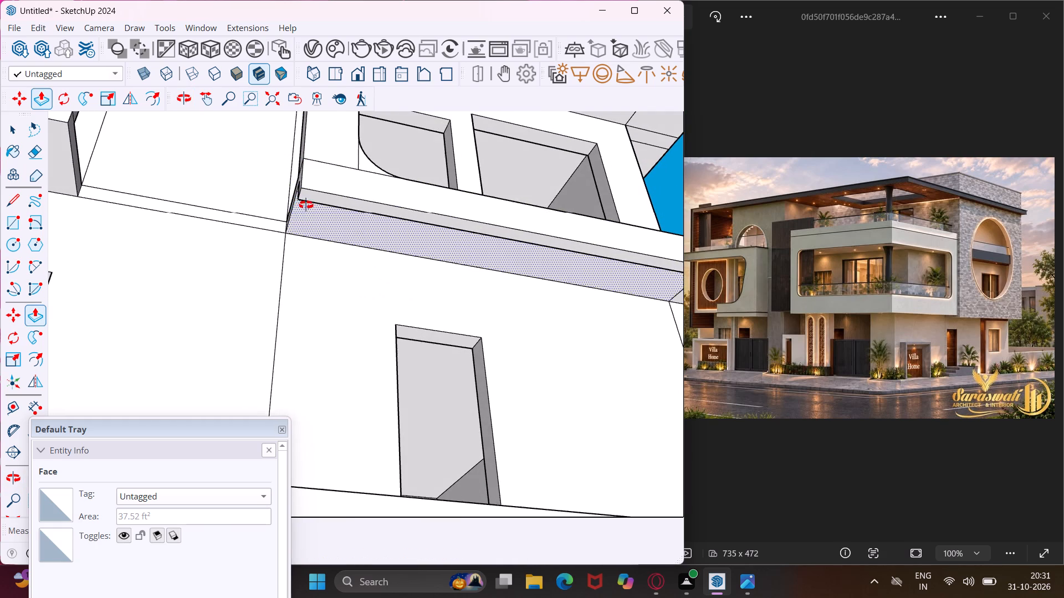
pyautogui.moveTo(306, 205); pyautogui.dragTo(272, 342, button='middle')
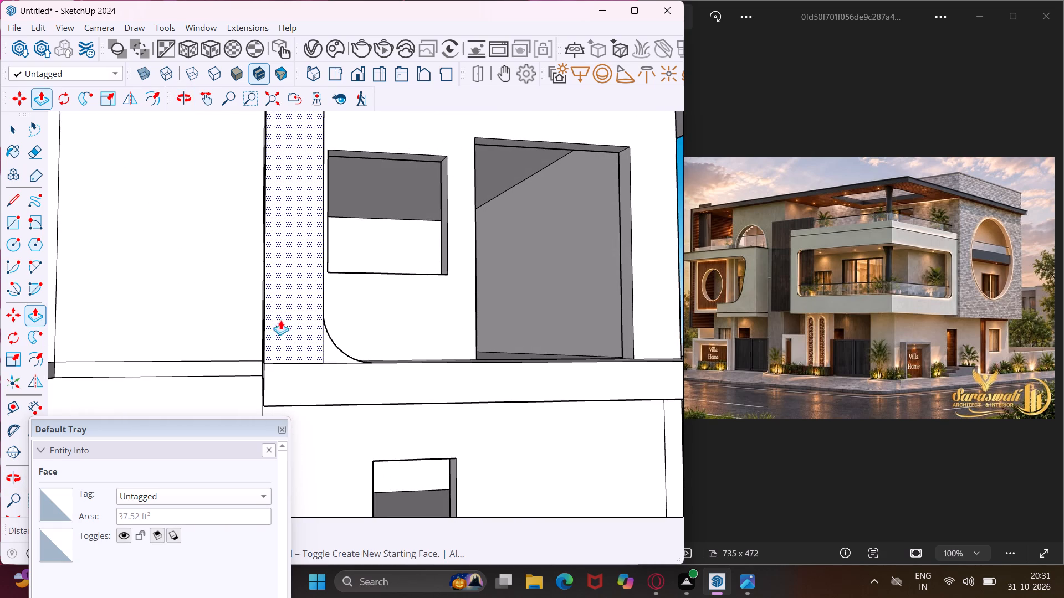
# Offset the outline of the corner balcony's floor a short distance inward.
pyautogui.press('Escape')
pyautogui.press('space')
pyautogui.scroll(-10, 274, 259)
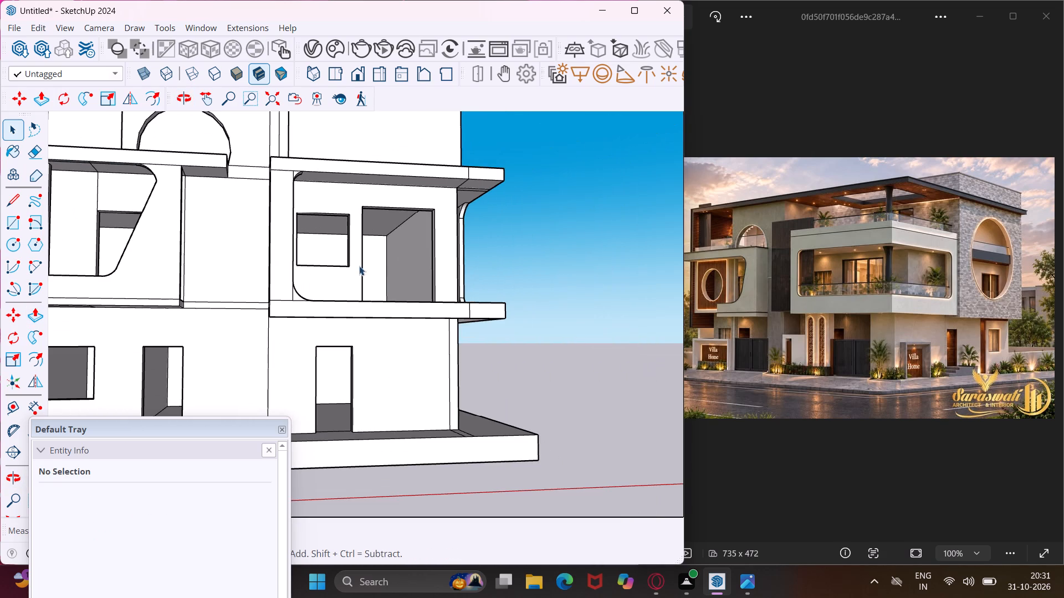
pyautogui.moveTo(385, 275); pyautogui.dragTo(417, 415, button='middle')
pyautogui.scroll(3, 471, 364)
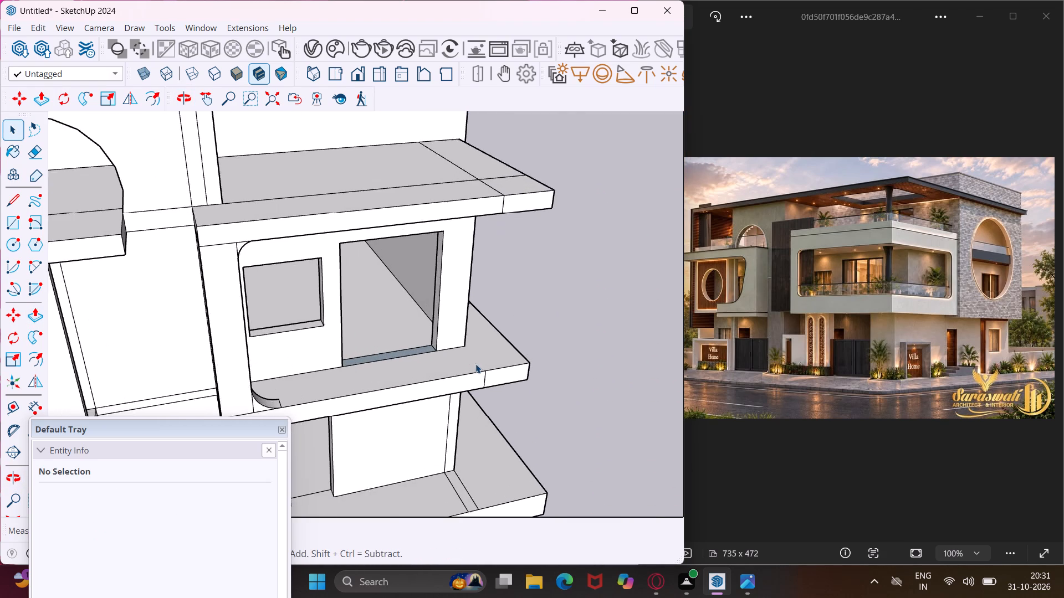
pyautogui.scroll(3, 477, 364)
pyautogui.click(485, 361)
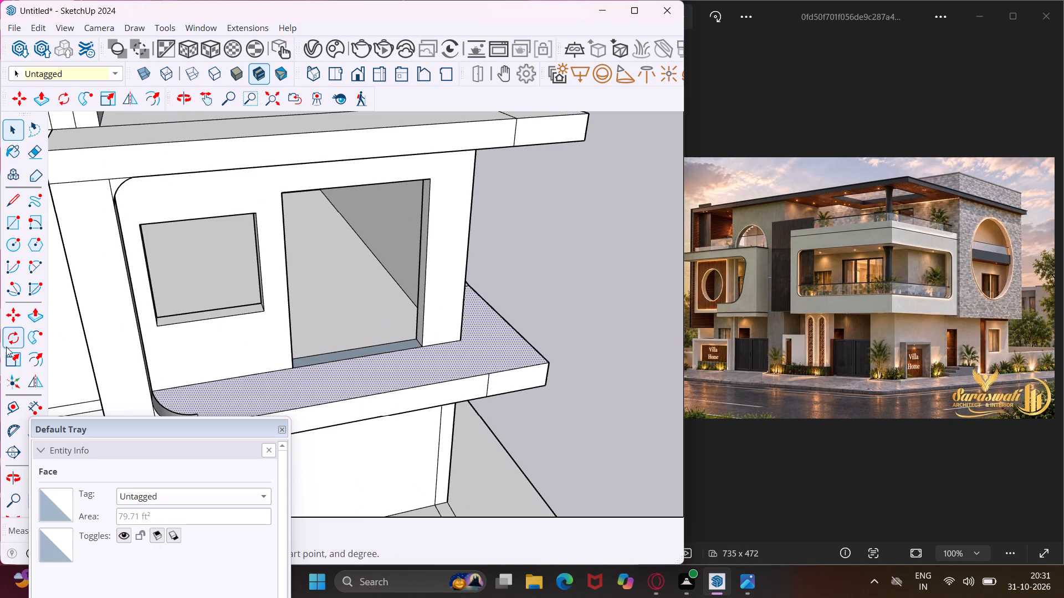
pyautogui.click(30, 365)
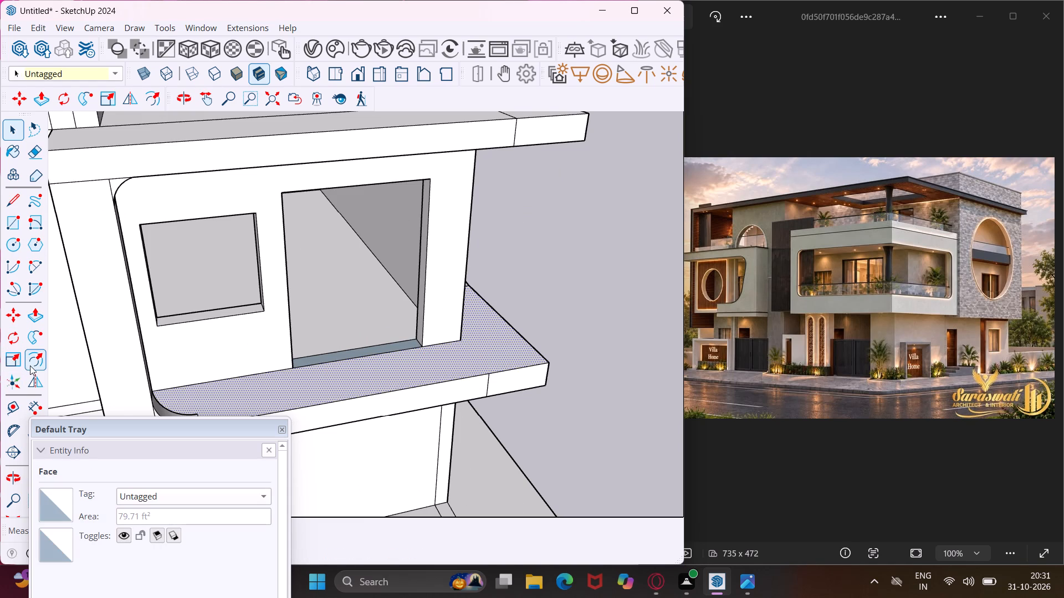
pyautogui.scroll(4, 420, 383)
pyautogui.click(420, 383)
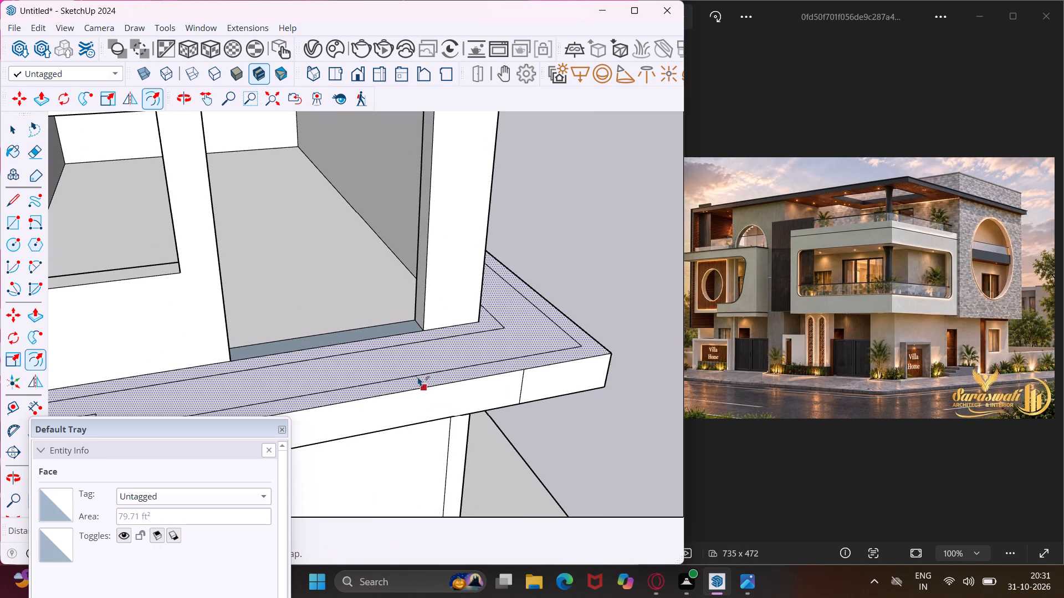
pyautogui.click(418, 377)
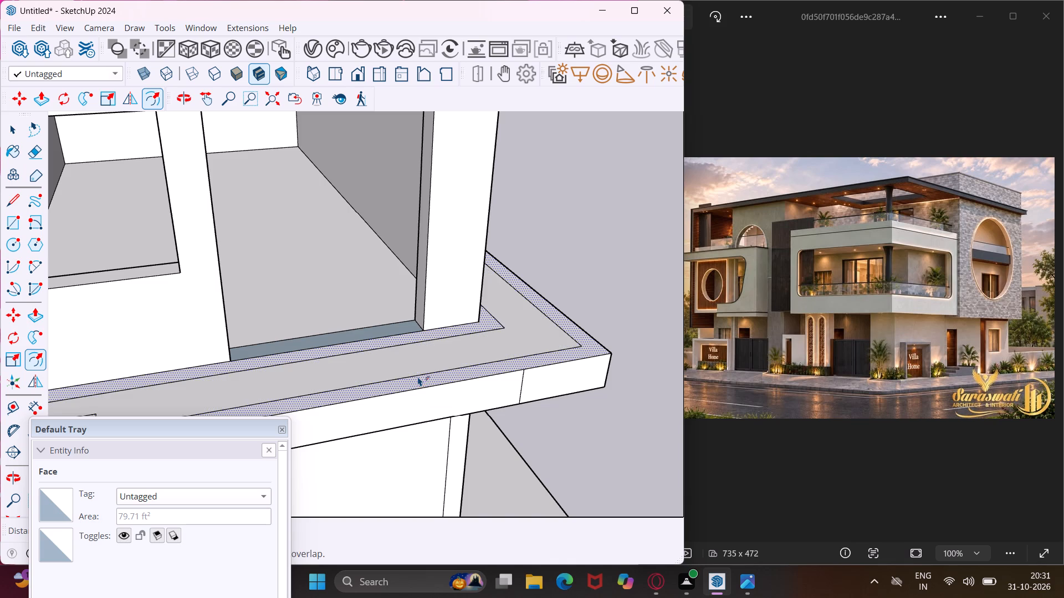
pyautogui.press('Escape')
pyautogui.press('space')
# Draw a line on the balcony floor from the front offset line's end corner to the curved base of the front rounded pier.
pyautogui.scroll(-6, 496, 275)
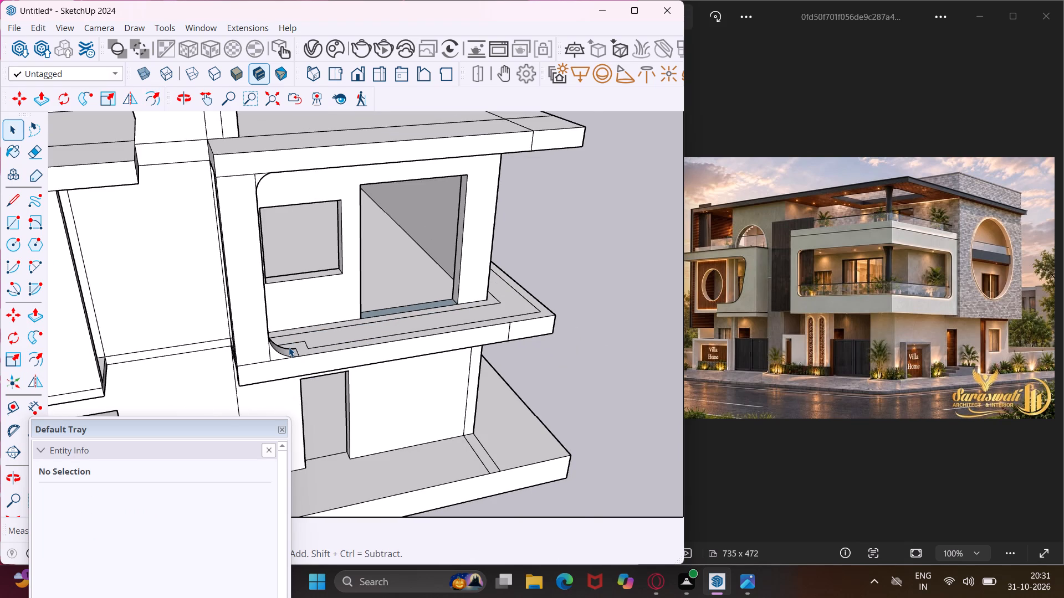
pyautogui.scroll(1, 289, 347)
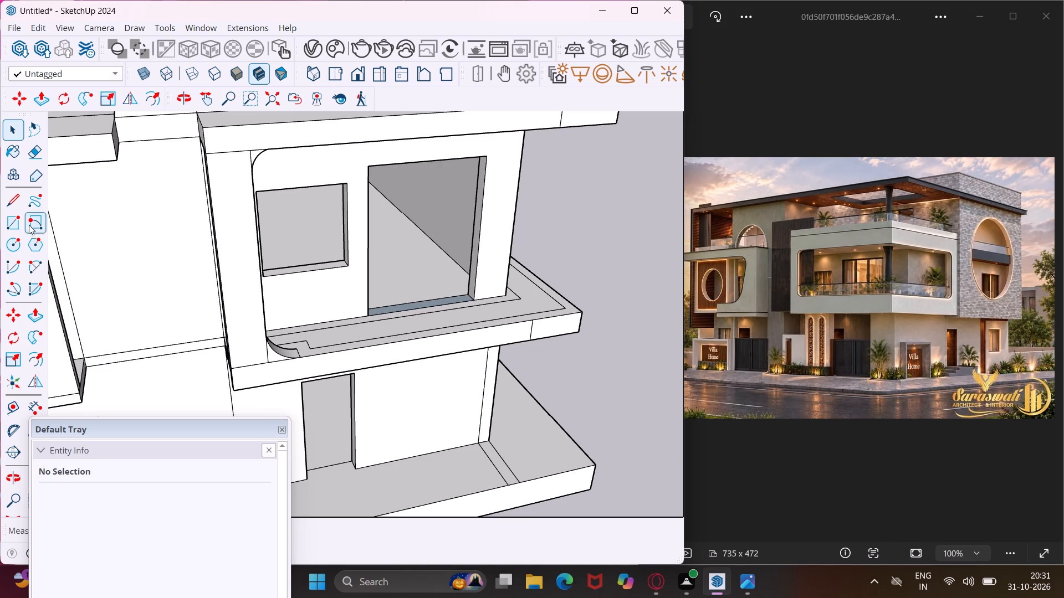
pyautogui.click(17, 207)
pyautogui.scroll(4, 303, 354)
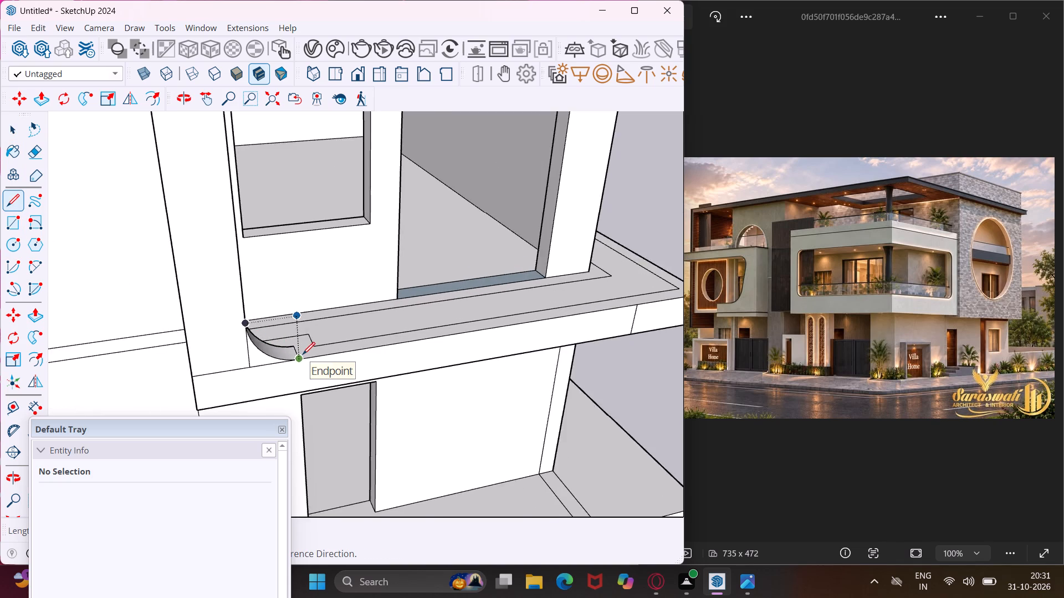
pyautogui.scroll(8, 303, 354)
pyautogui.click(323, 340)
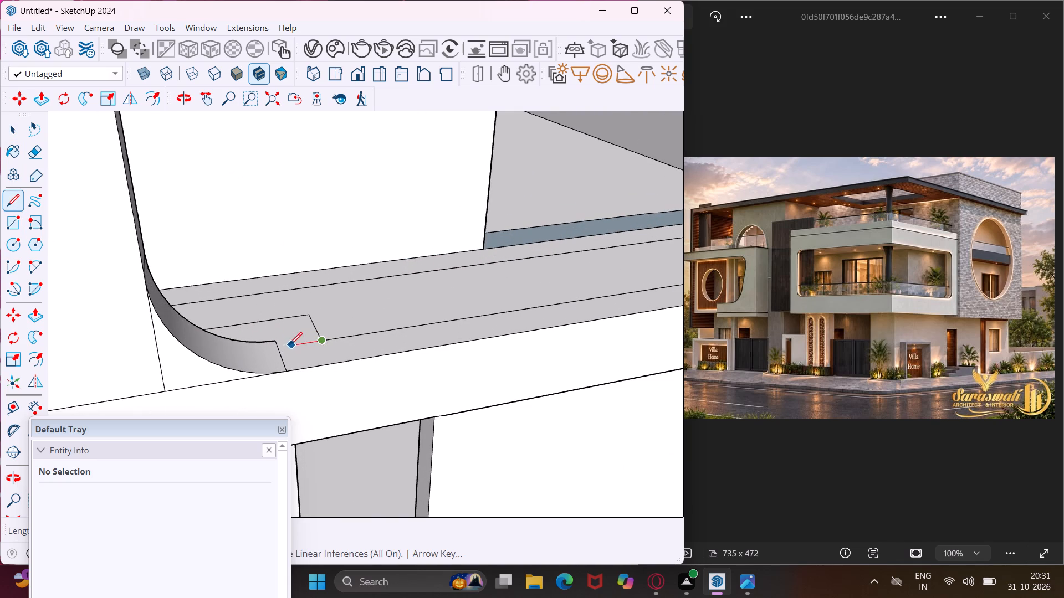
pyautogui.click(279, 350)
# Draw a line extending the short side's outer offset line past the rounded pier to the balcony's far end wall.
pyautogui.scroll(-5, 223, 350)
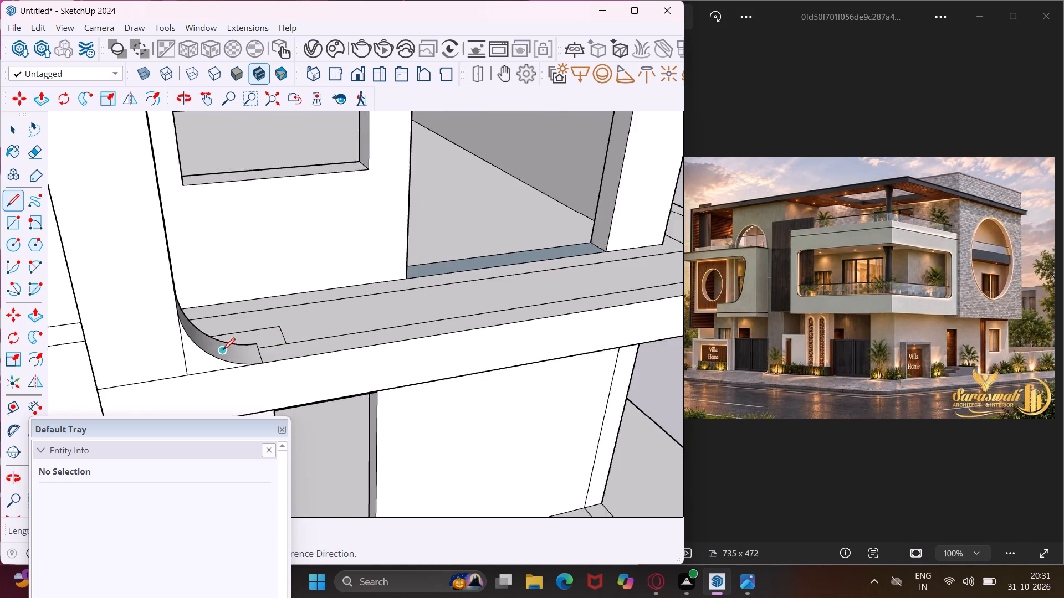
pyautogui.scroll(-13, 223, 350)
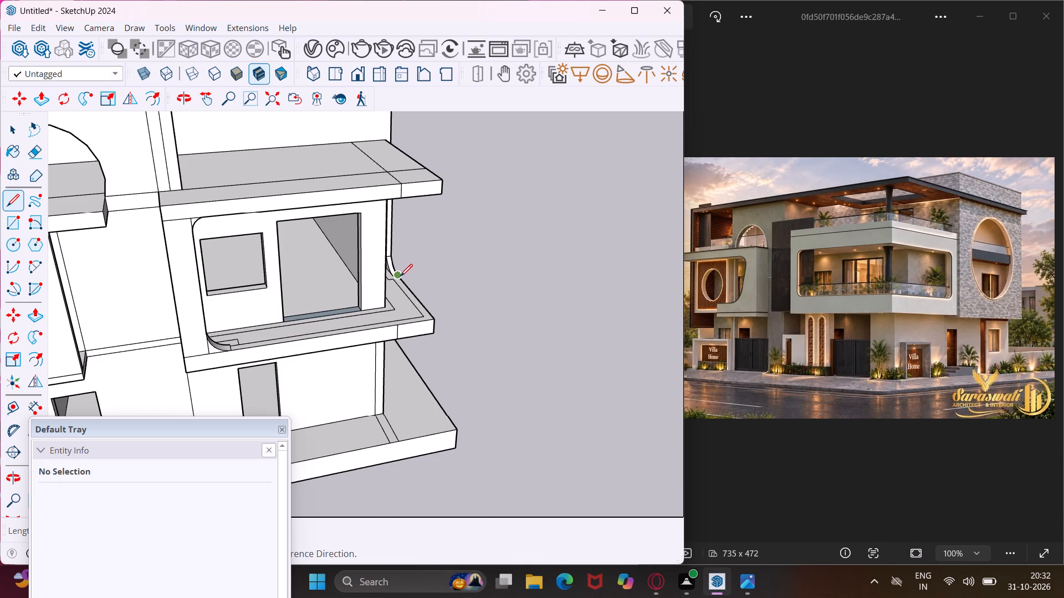
pyautogui.scroll(14, 400, 275)
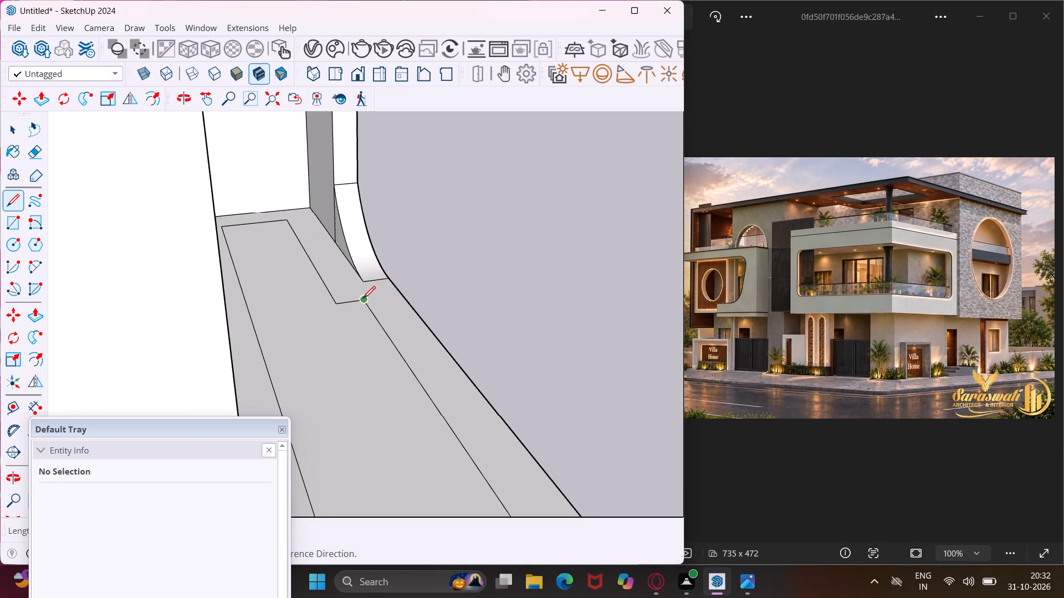
pyautogui.click(363, 298)
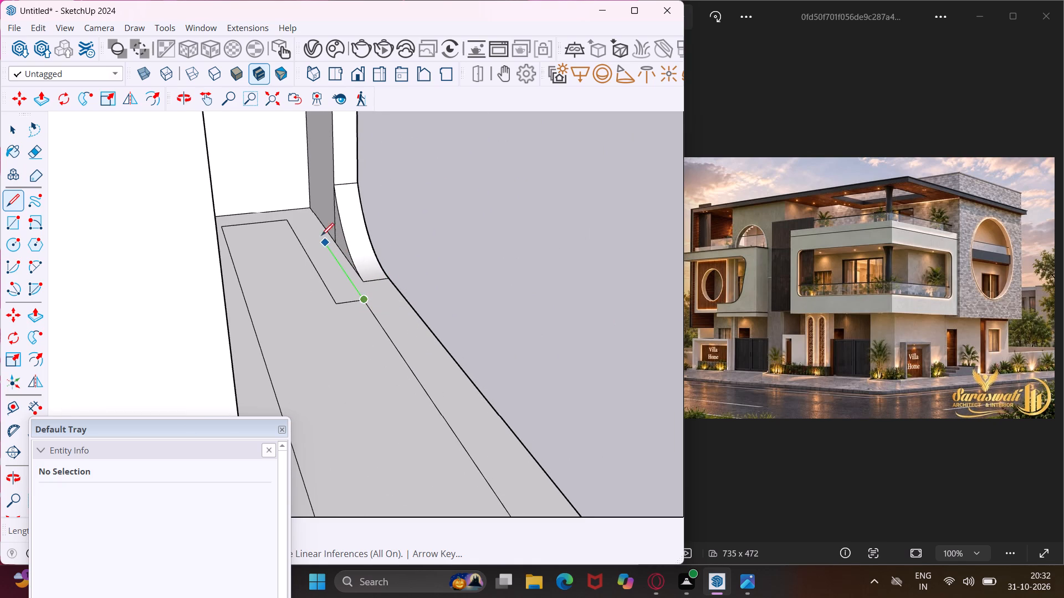
pyautogui.click(299, 205)
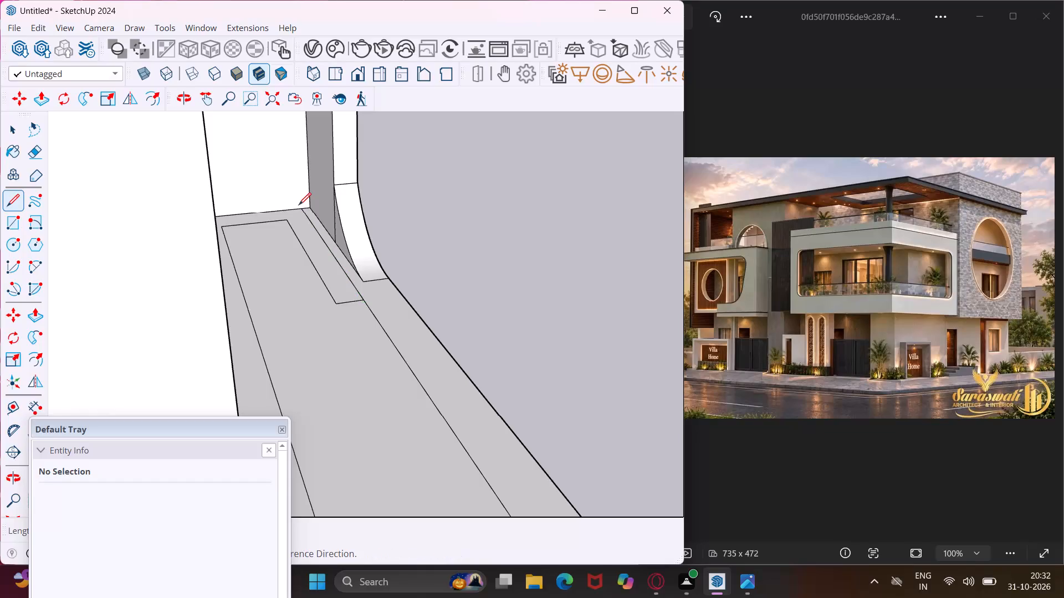
pyautogui.press('Escape')
pyautogui.press('space')
# Erase the surplus inner offset lines on the balcony's short side, keeping the line parallel to the outer edge.
pyautogui.scroll(-9, 336, 250)
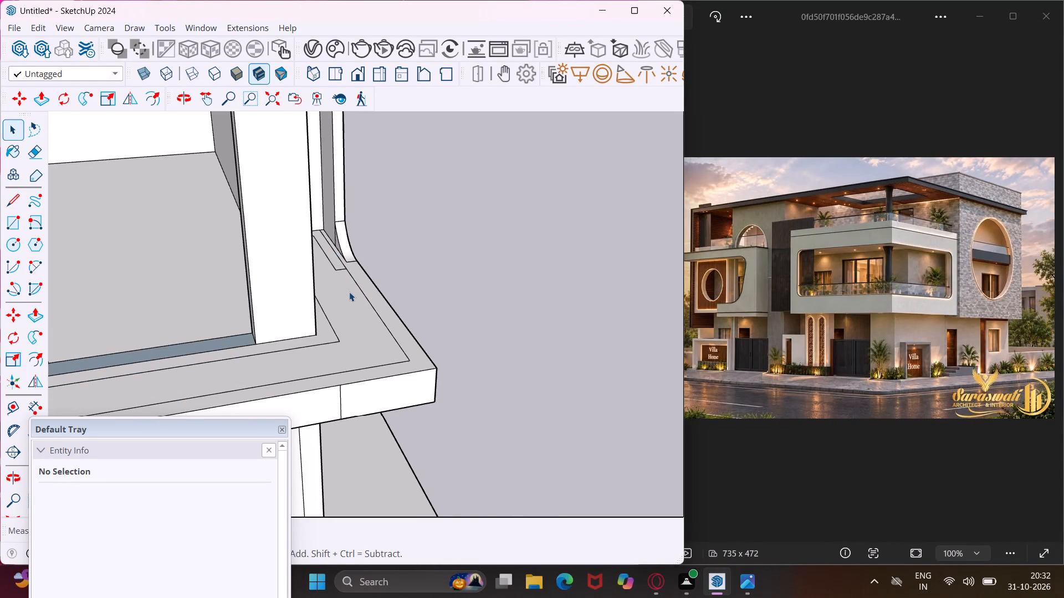
pyautogui.press('e')
pyautogui.scroll(7, 339, 279)
pyautogui.click(340, 264)
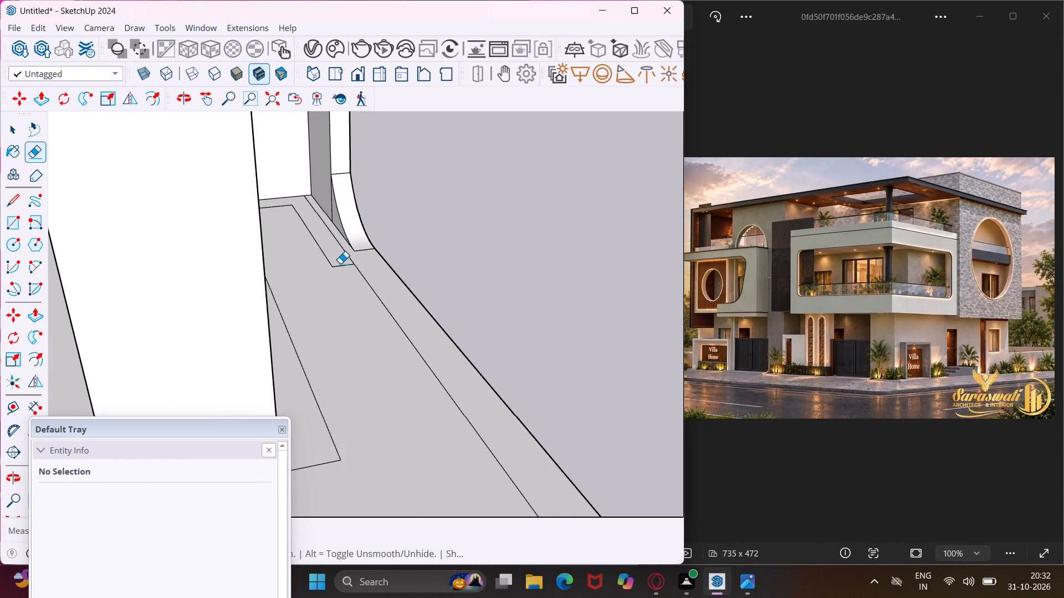
pyautogui.click(335, 266)
pyautogui.click(329, 262)
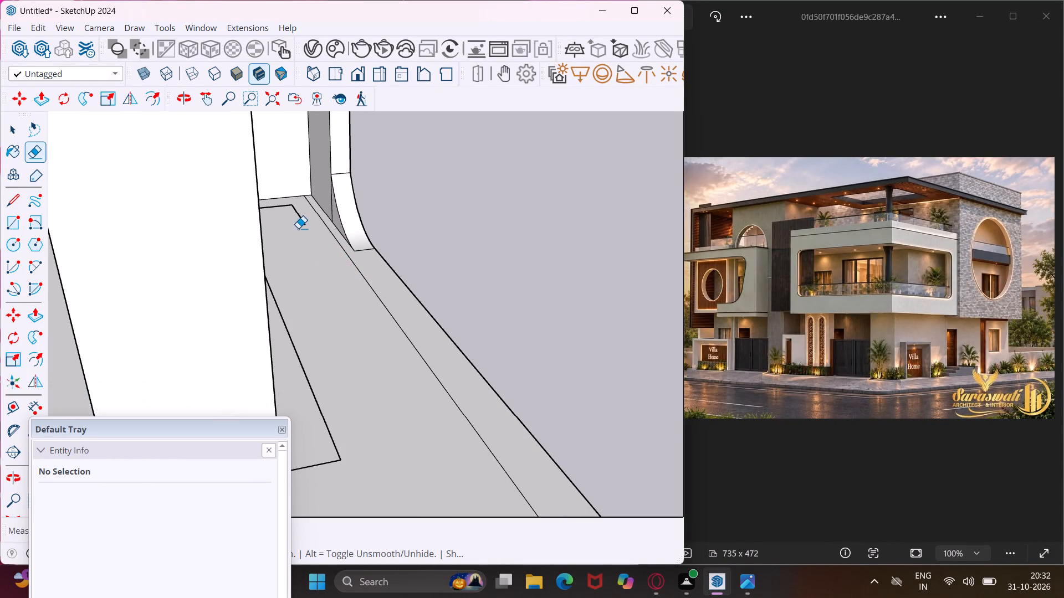
pyautogui.click(297, 212)
pyautogui.click(288, 205)
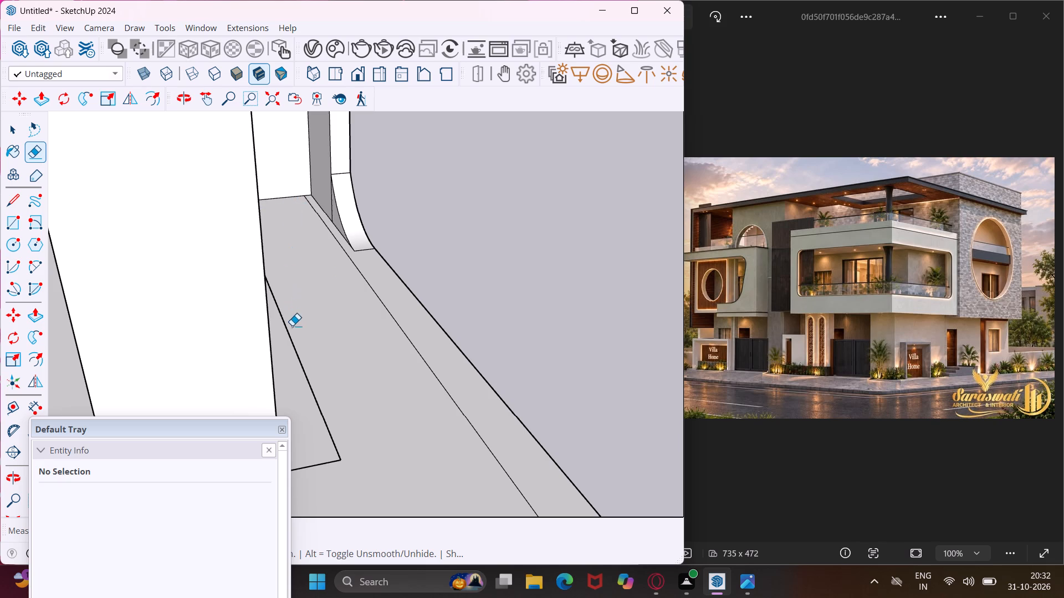
pyautogui.click(290, 334)
pyautogui.moveTo(324, 394); pyautogui.dragTo(294, 395, button='middle')
pyautogui.click(275, 398)
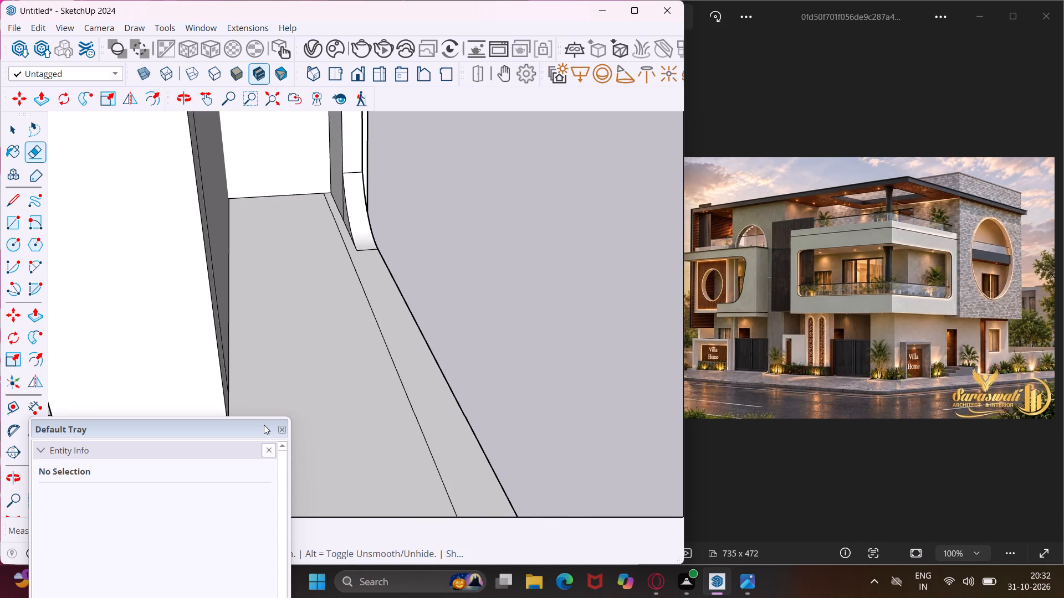
# Erase the surplus offset lines on the balcony's front side, around the rounded pier and along the window and door wall.
pyautogui.moveTo(259, 424); pyautogui.dragTo(234, 551)
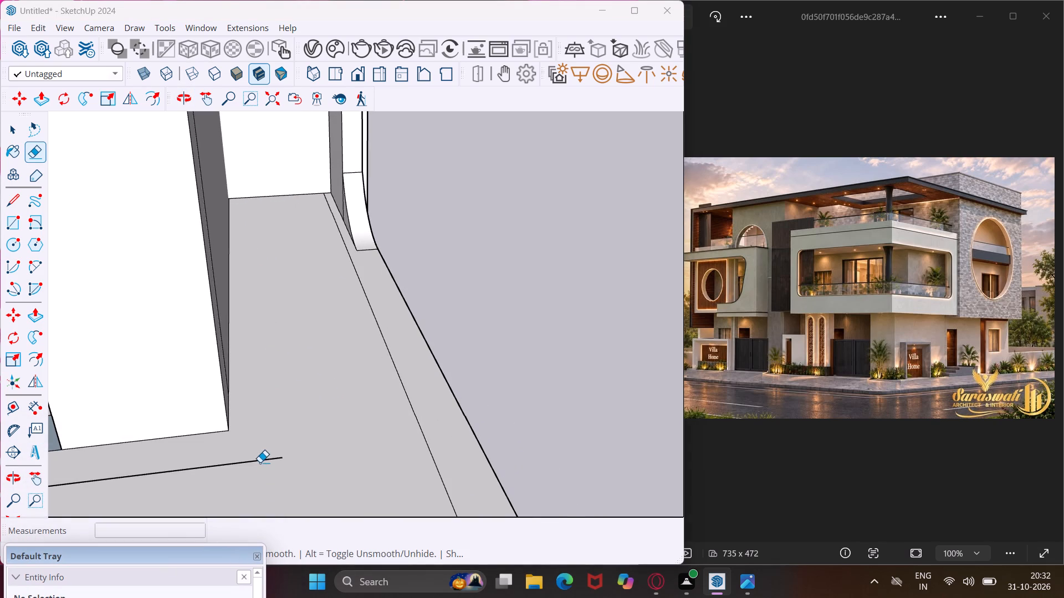
pyautogui.click(260, 460)
pyautogui.scroll(-13, 334, 337)
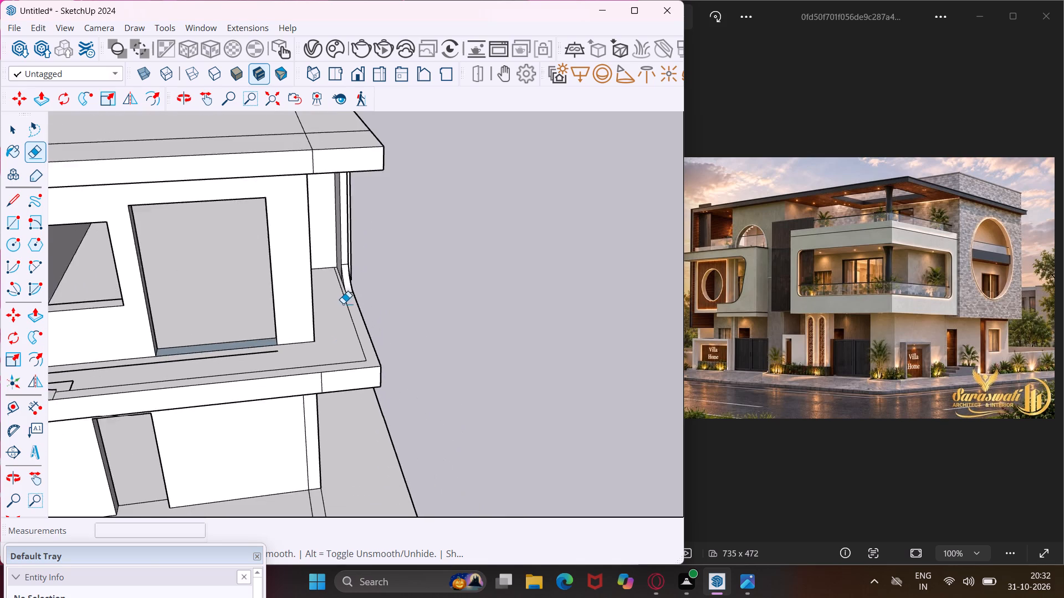
pyautogui.scroll(-5, 343, 303)
pyautogui.scroll(13, 185, 347)
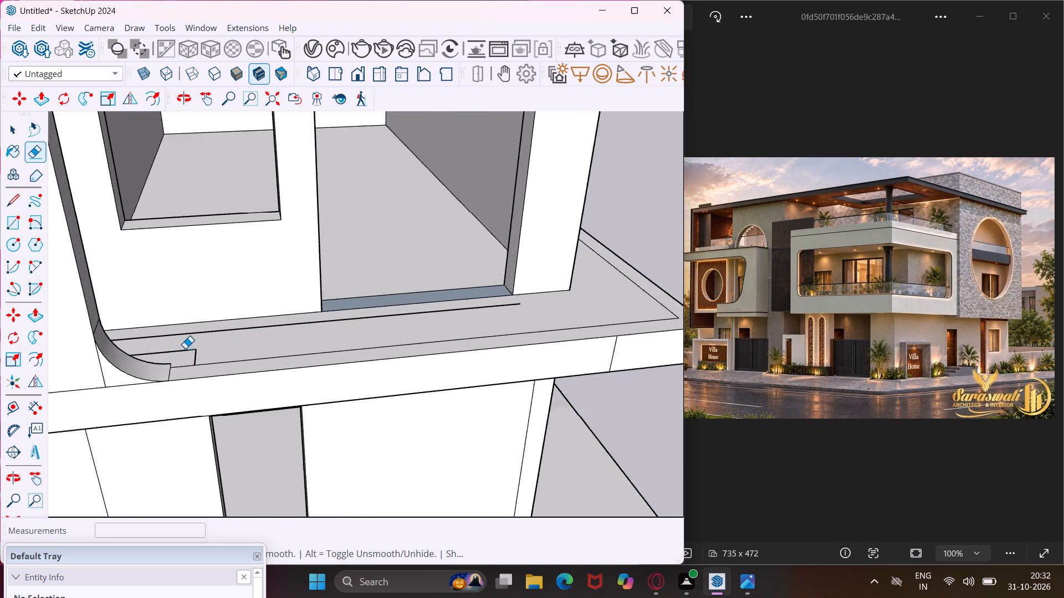
pyautogui.scroll(1, 185, 348)
pyautogui.click(185, 348)
pyautogui.click(187, 353)
pyautogui.click(194, 354)
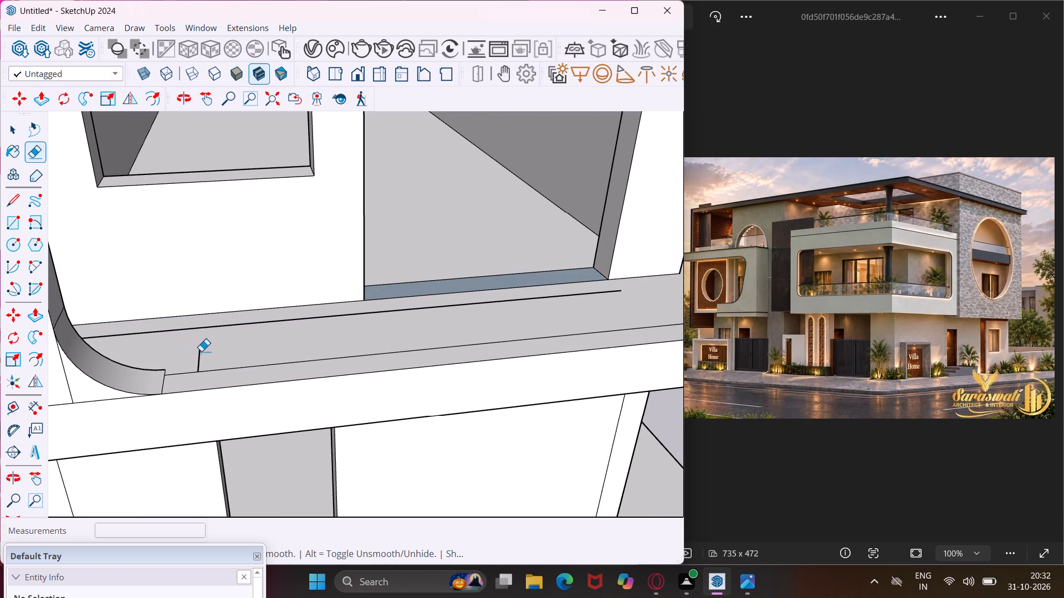
pyautogui.click(201, 351)
pyautogui.click(202, 326)
pyautogui.click(213, 326)
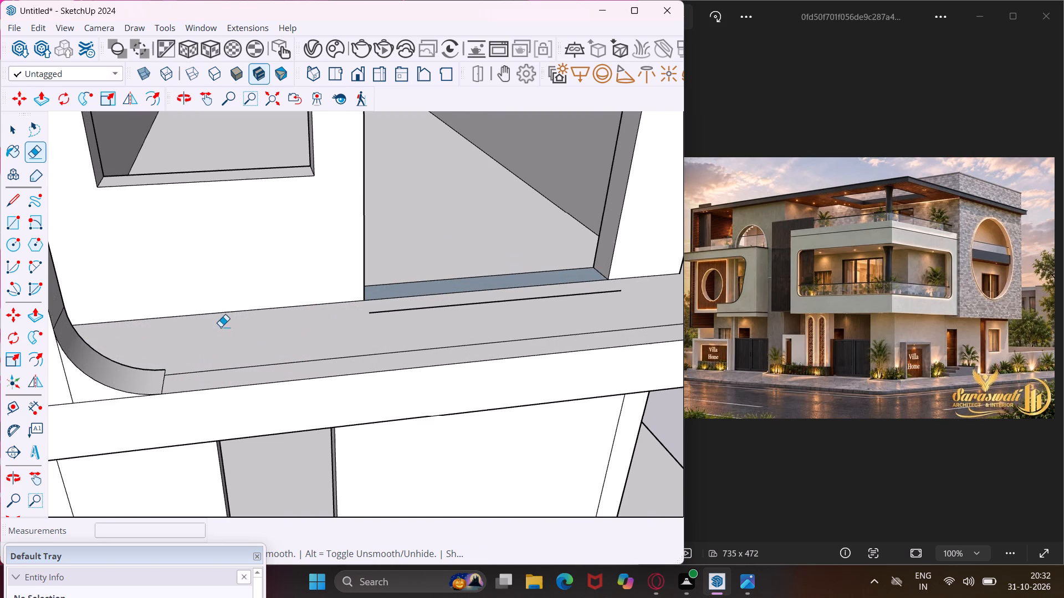
pyautogui.scroll(-2, 232, 314)
pyautogui.scroll(3, 353, 307)
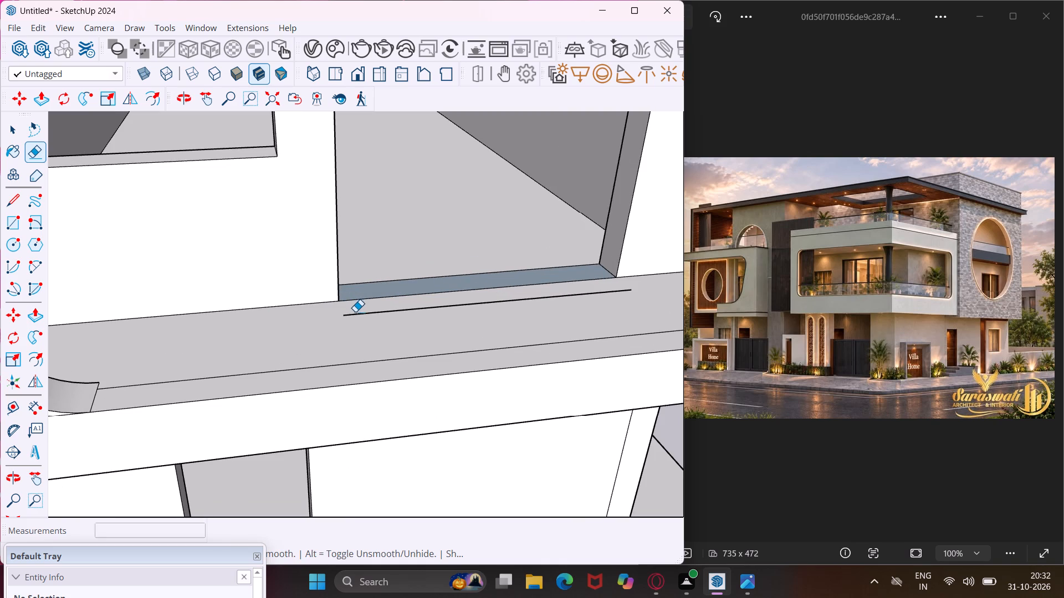
pyautogui.click(355, 312)
pyautogui.click(365, 313)
pyautogui.scroll(-5, 375, 312)
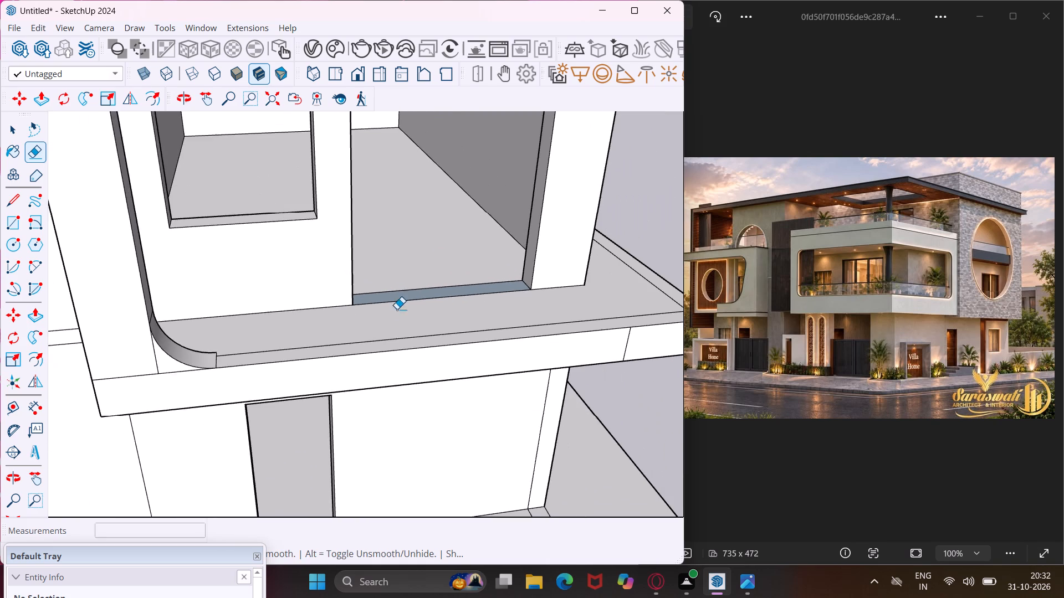
# Erase the leftover offset line fragments behind the front rounded pier's curved base.
pyautogui.moveTo(397, 308); pyautogui.dragTo(316, 394, button='middle')
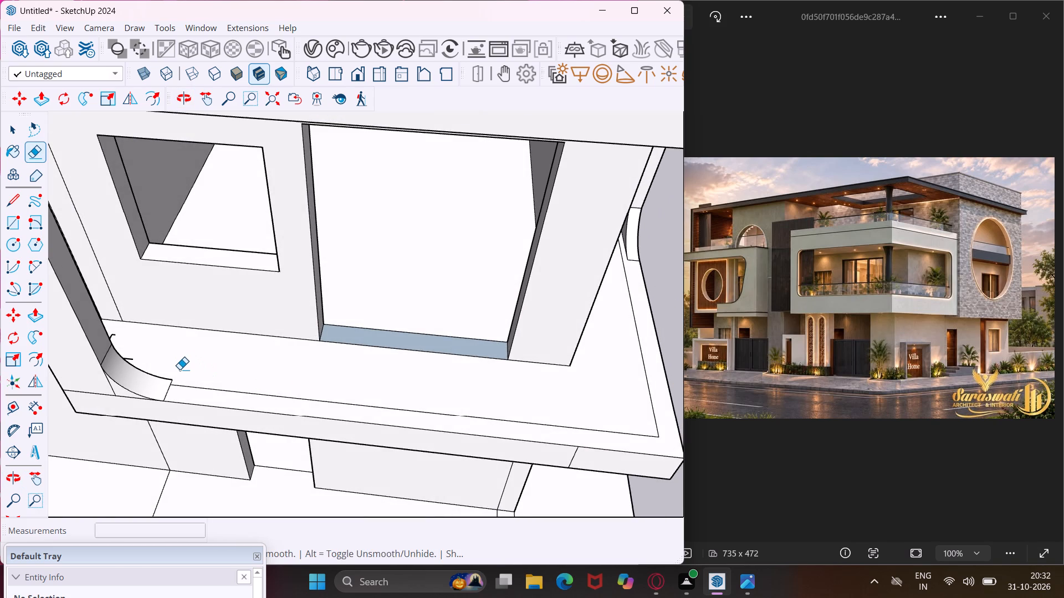
pyautogui.moveTo(180, 369); pyautogui.dragTo(105, 368, button='middle')
pyautogui.scroll(8, 114, 293)
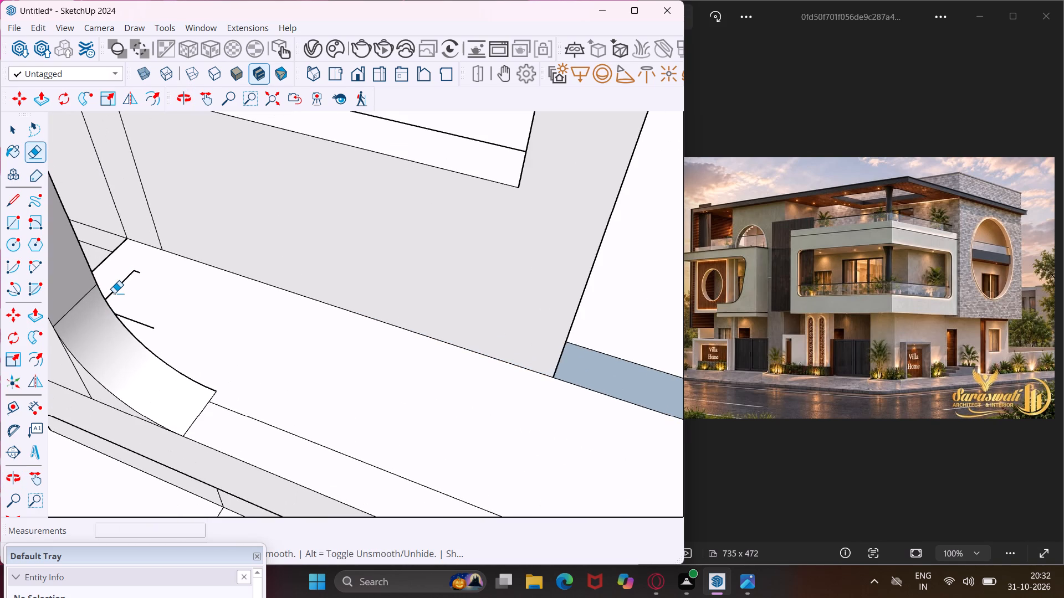
pyautogui.click(115, 288)
pyautogui.click(137, 324)
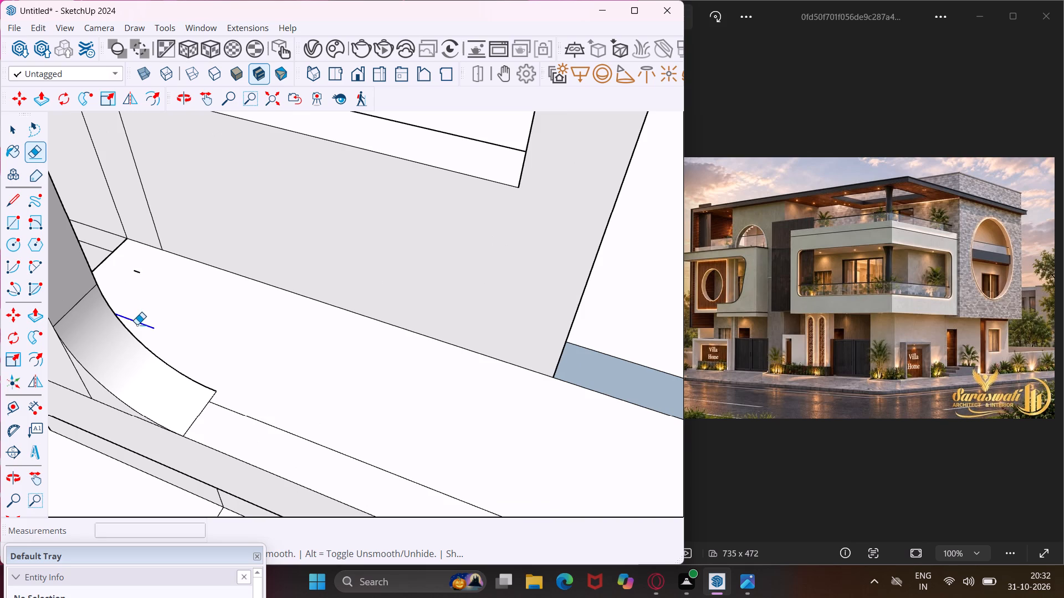
pyautogui.click(136, 271)
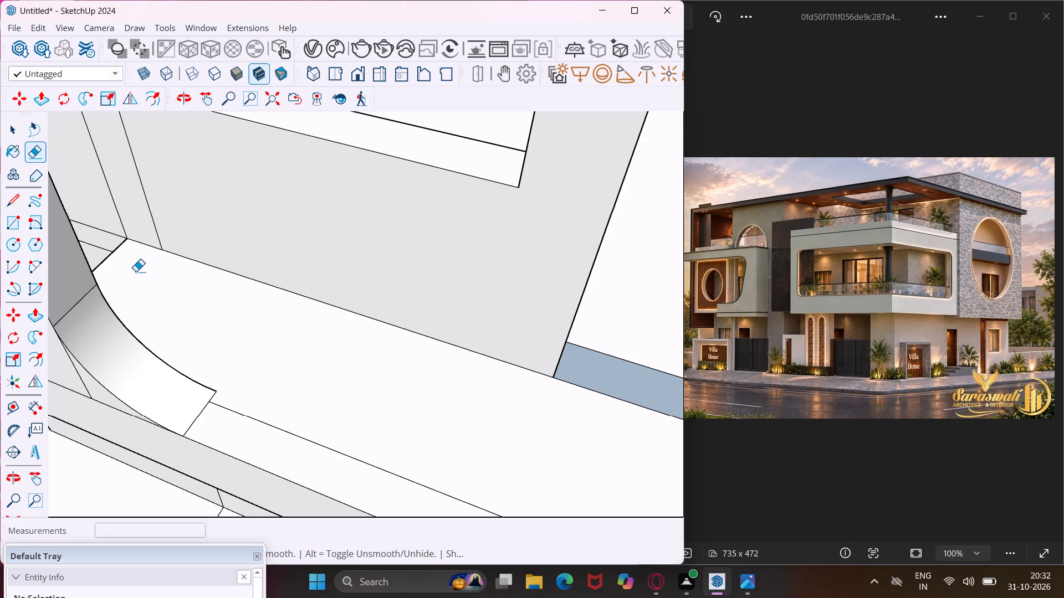
pyautogui.press('Escape')
pyautogui.press('space')
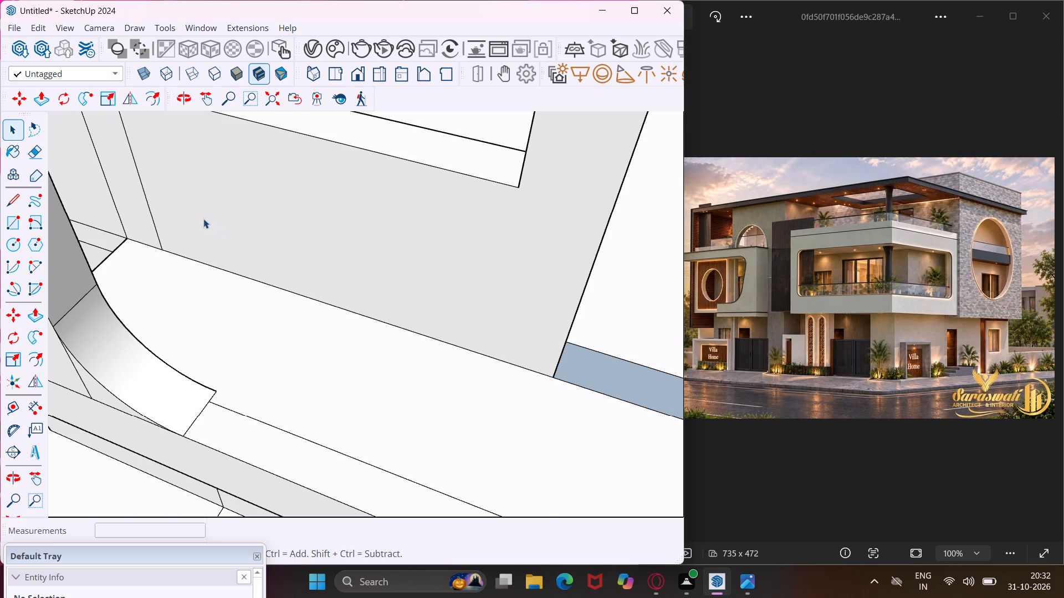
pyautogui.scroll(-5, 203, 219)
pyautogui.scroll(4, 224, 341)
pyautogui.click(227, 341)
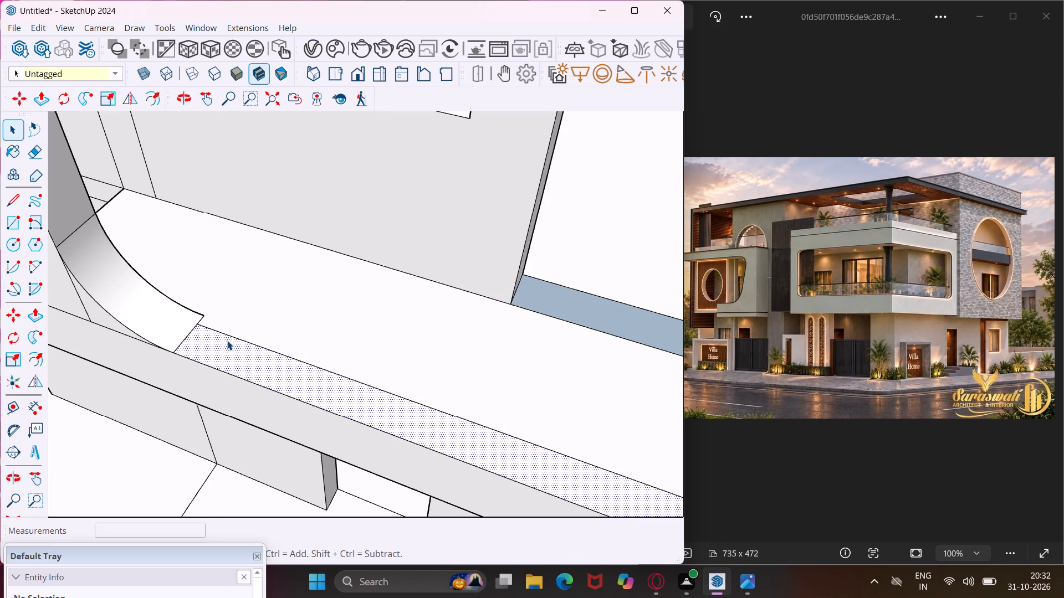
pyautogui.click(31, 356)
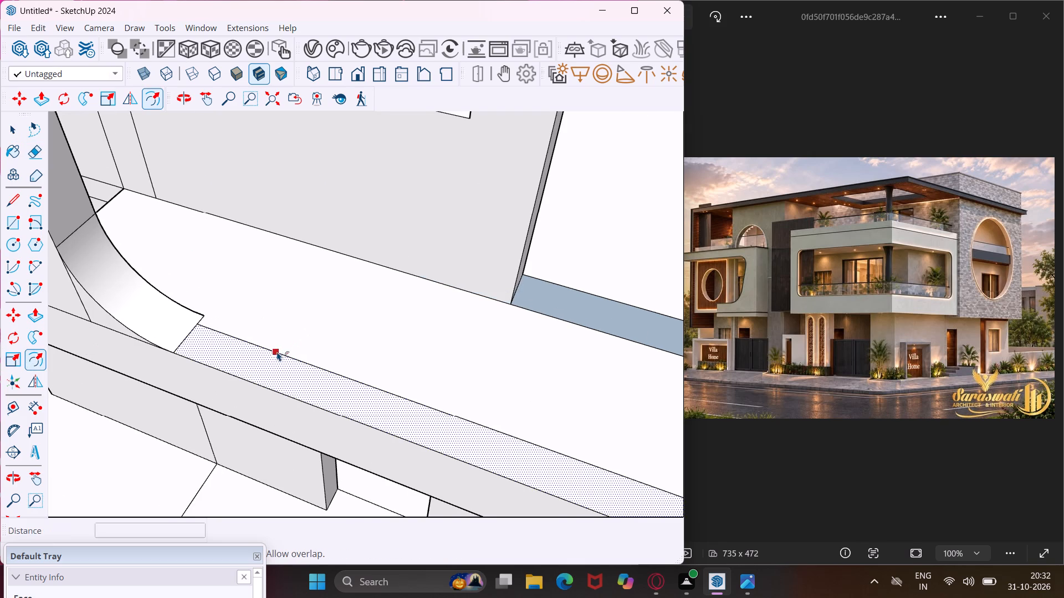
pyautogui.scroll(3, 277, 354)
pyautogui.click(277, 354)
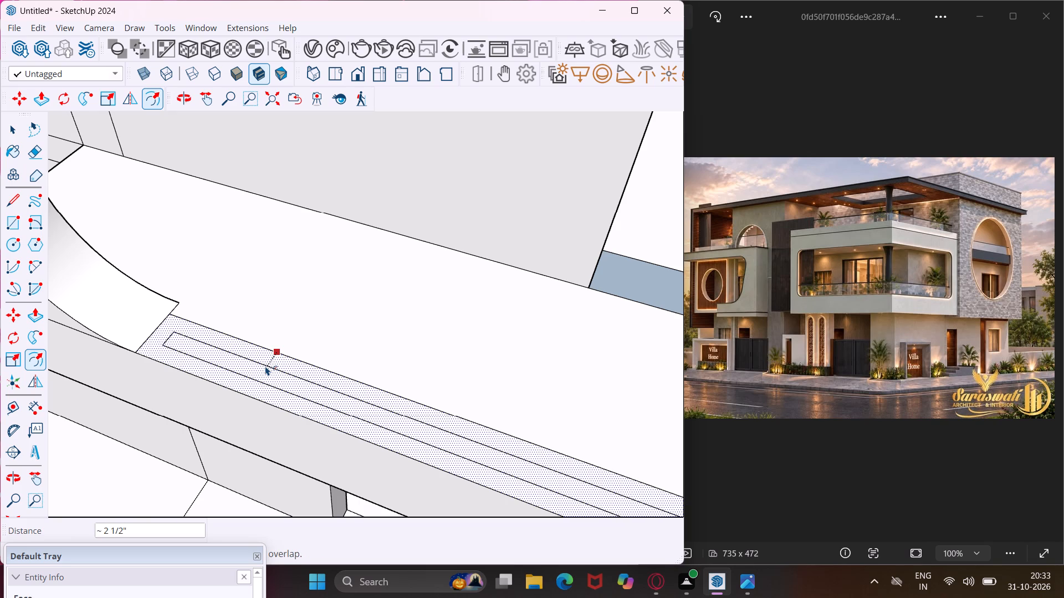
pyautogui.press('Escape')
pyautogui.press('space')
# Push/Pull the narrow strip along the corner balcony floor's edge up about 1 1/4" to form a low curb.
pyautogui.click(262, 370)
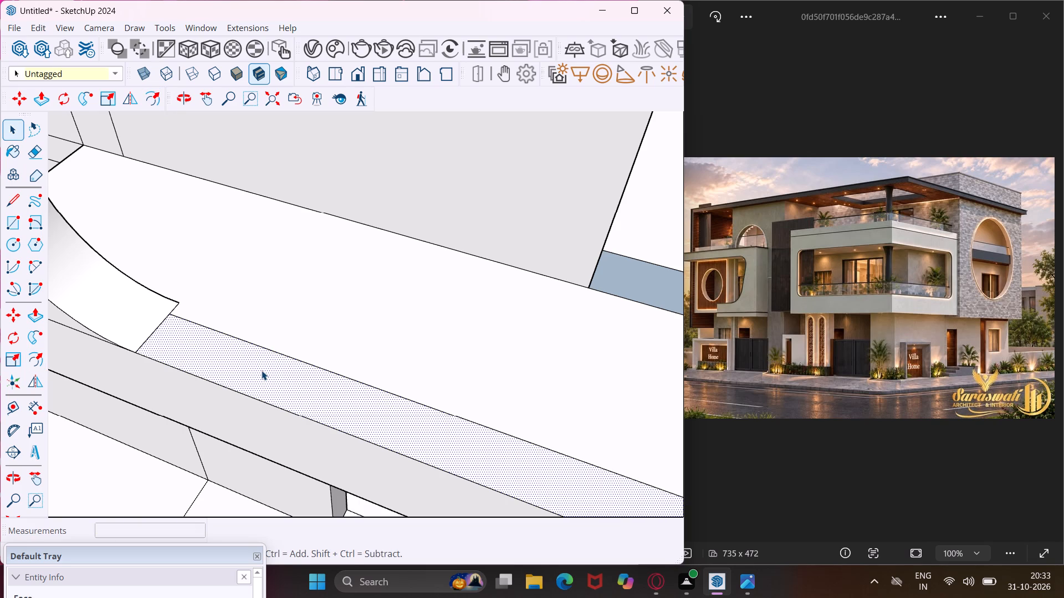
pyautogui.press('p')
pyautogui.click(262, 370)
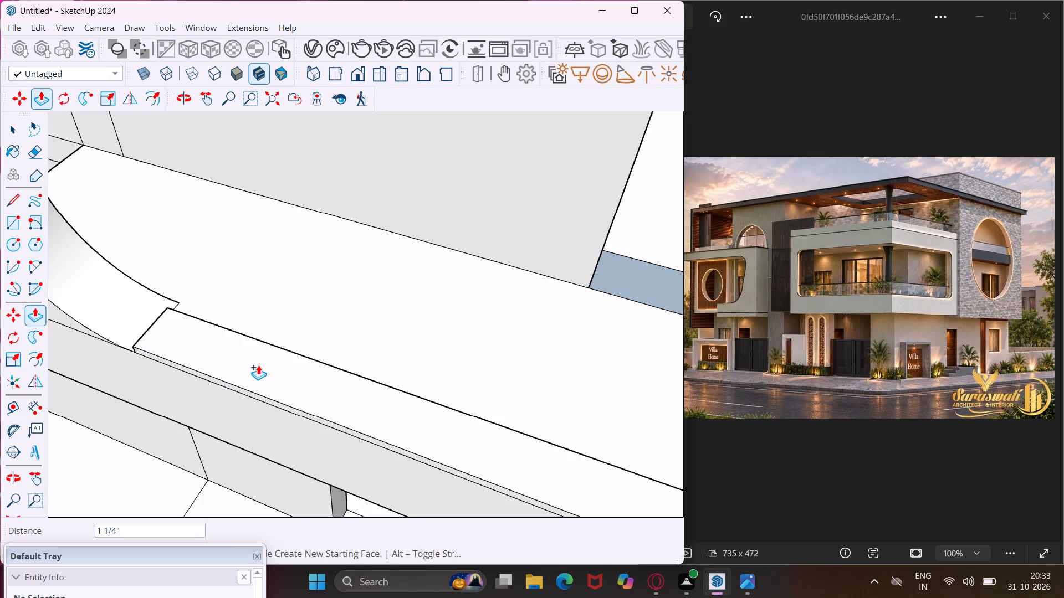
pyautogui.click(258, 365)
pyautogui.press('Escape')
pyautogui.press('space')
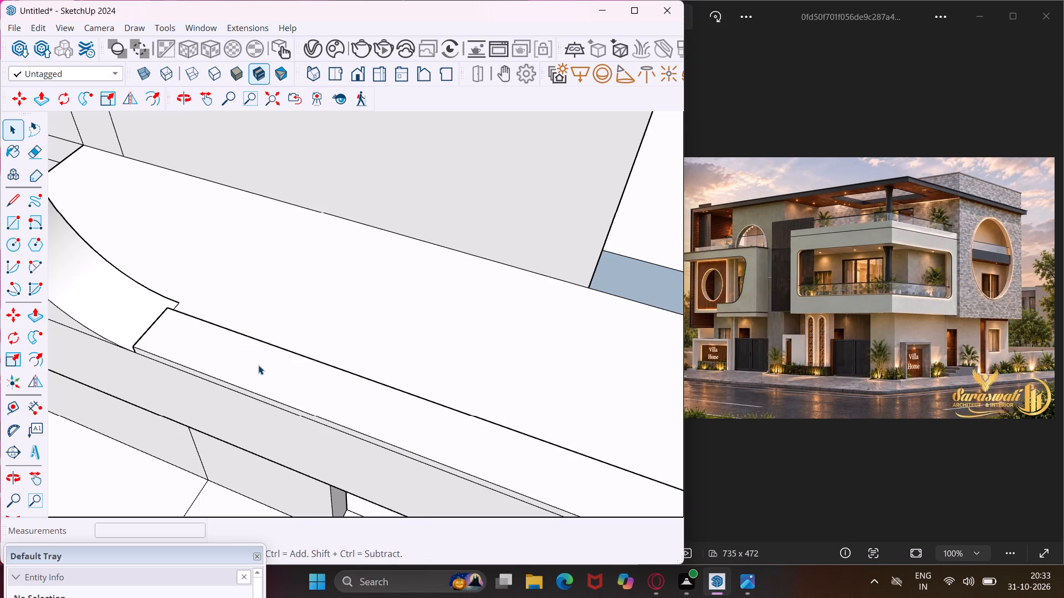
# Offset the outline of the curb's top face inward by about 2 3/4".
pyautogui.scroll(1, 258, 365)
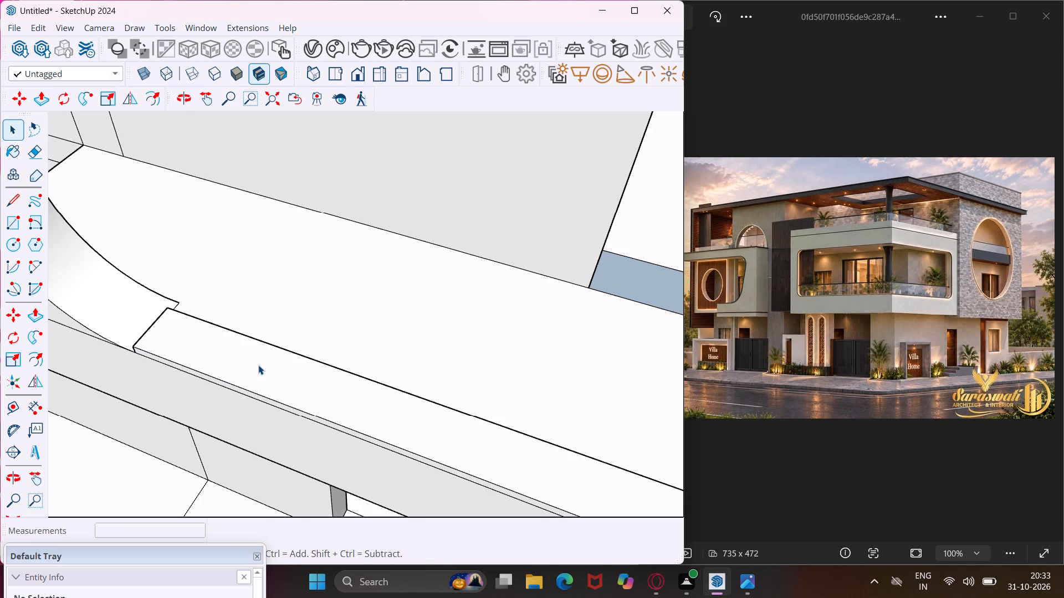
pyautogui.scroll(2, 258, 365)
pyautogui.click(258, 365)
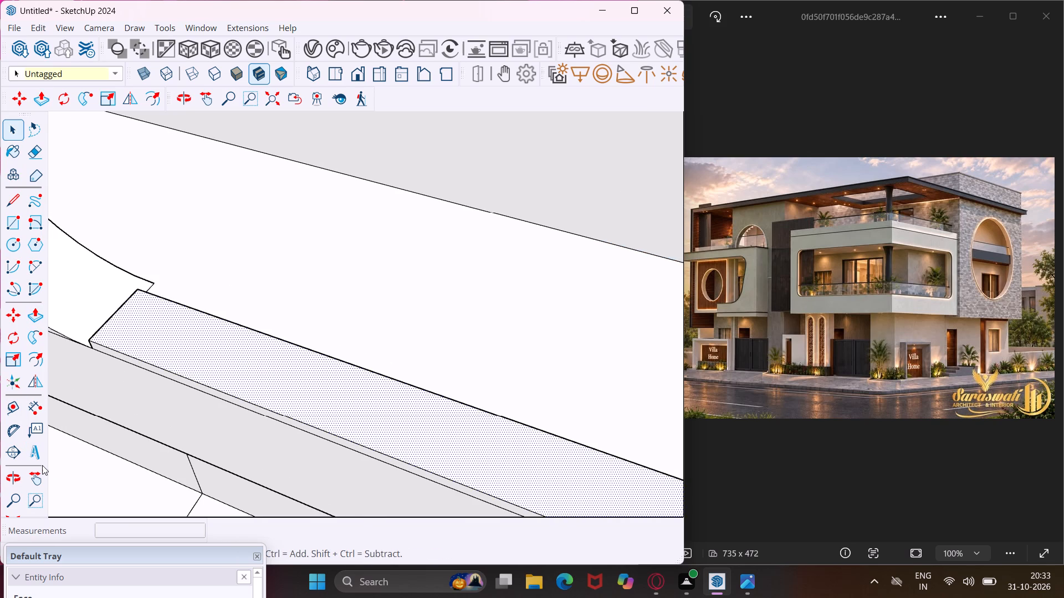
pyautogui.click(36, 365)
pyautogui.scroll(4, 134, 354)
pyautogui.click(134, 354)
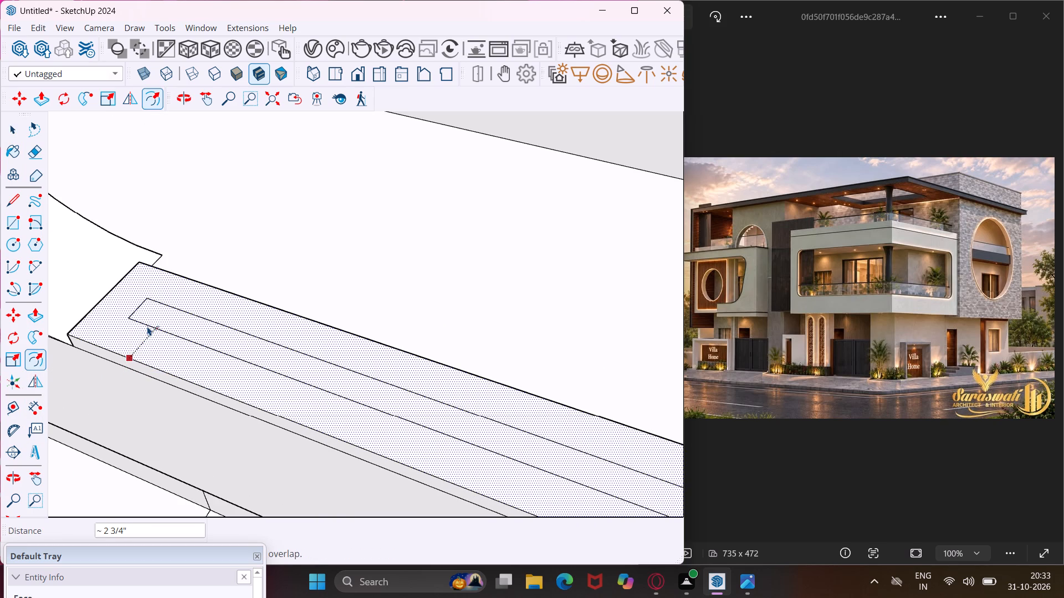
pyautogui.click(147, 326)
pyautogui.press('Escape')
pyautogui.press('space')
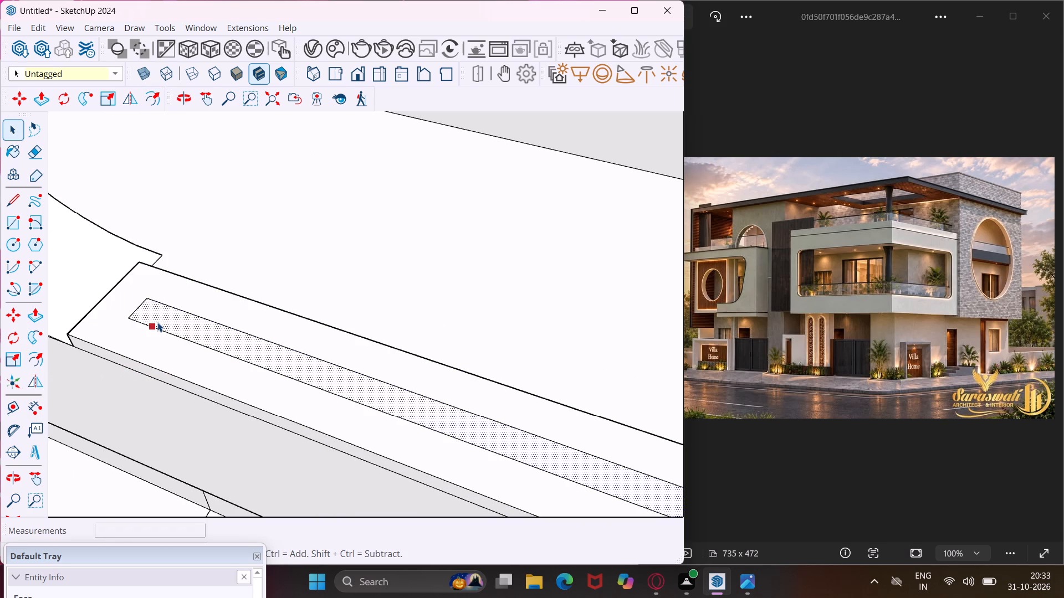
# Extrude the inner strip on top of the curb up 3' to form the balcony railing panel.
pyautogui.click(157, 322)
pyautogui.press('p')
pyautogui.click(157, 322)
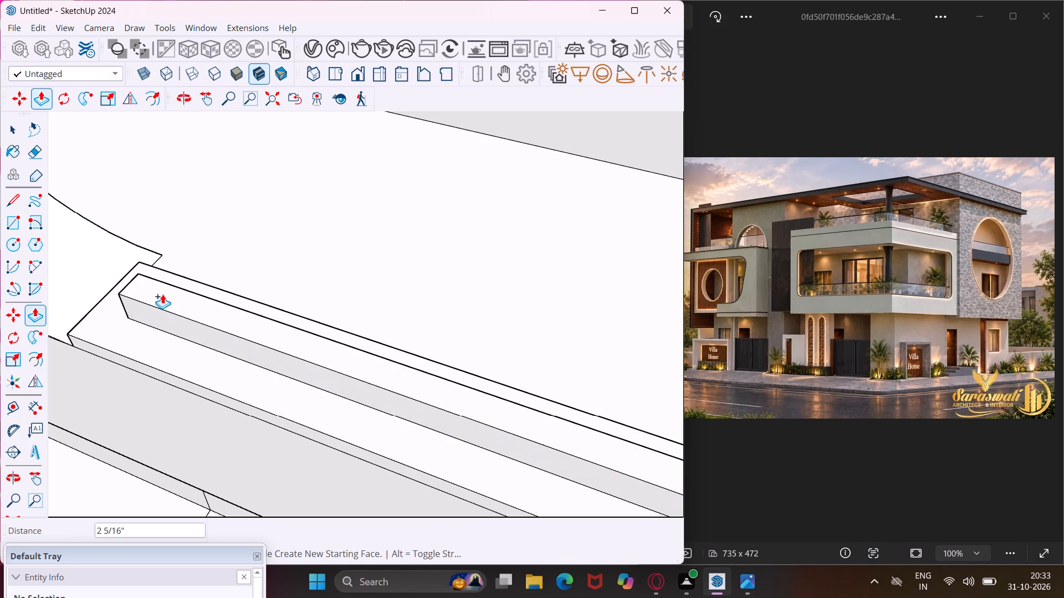
pyautogui.write("3'")
pyautogui.press('Return')
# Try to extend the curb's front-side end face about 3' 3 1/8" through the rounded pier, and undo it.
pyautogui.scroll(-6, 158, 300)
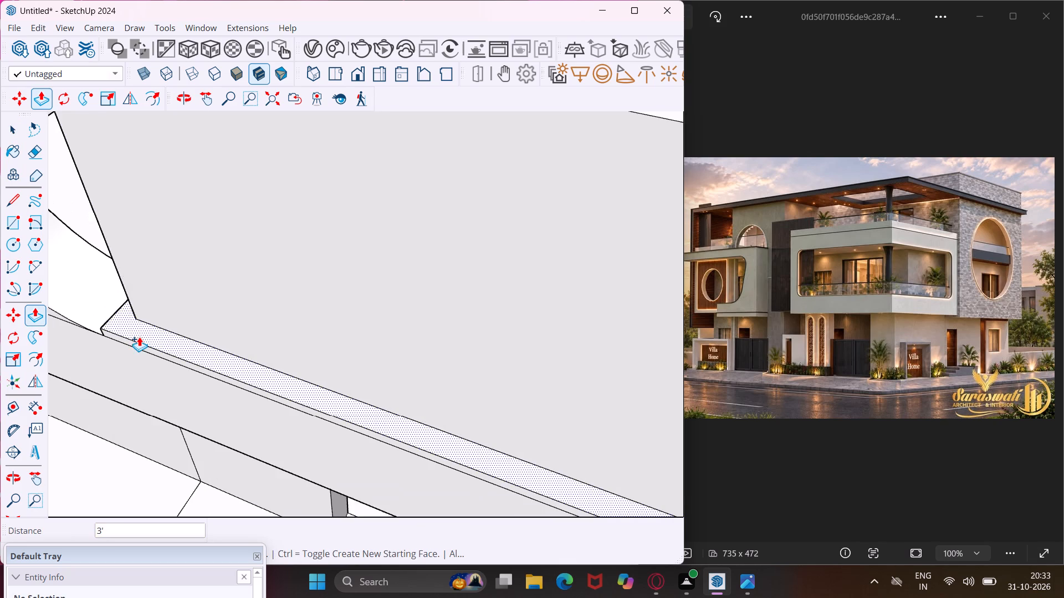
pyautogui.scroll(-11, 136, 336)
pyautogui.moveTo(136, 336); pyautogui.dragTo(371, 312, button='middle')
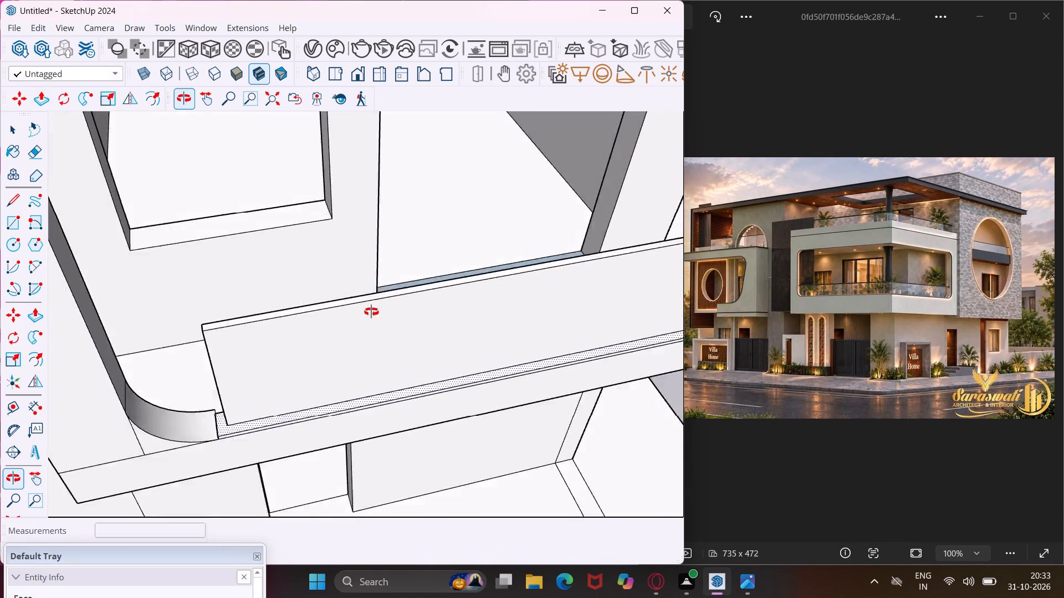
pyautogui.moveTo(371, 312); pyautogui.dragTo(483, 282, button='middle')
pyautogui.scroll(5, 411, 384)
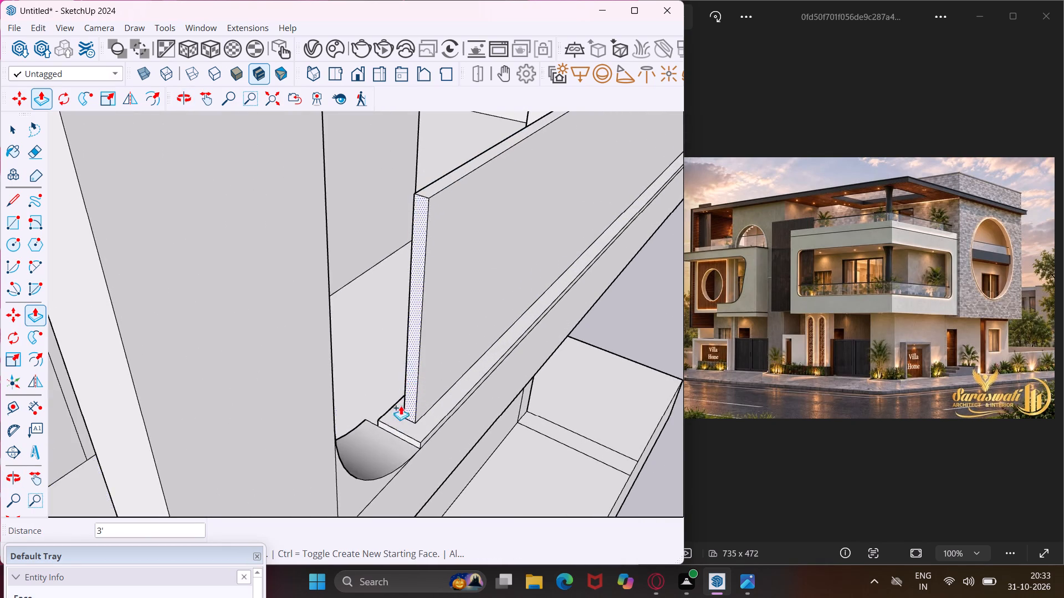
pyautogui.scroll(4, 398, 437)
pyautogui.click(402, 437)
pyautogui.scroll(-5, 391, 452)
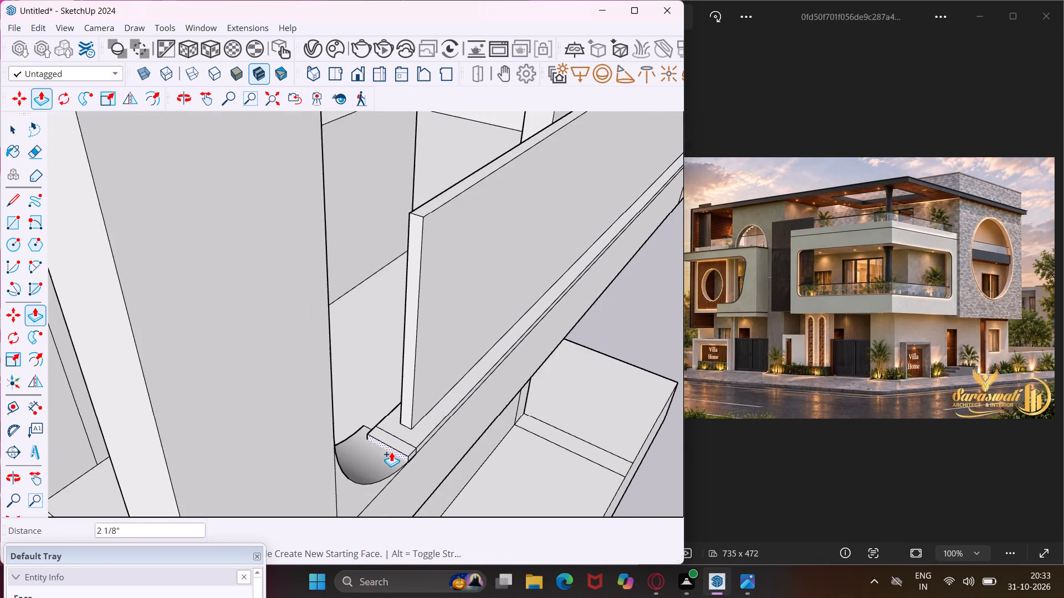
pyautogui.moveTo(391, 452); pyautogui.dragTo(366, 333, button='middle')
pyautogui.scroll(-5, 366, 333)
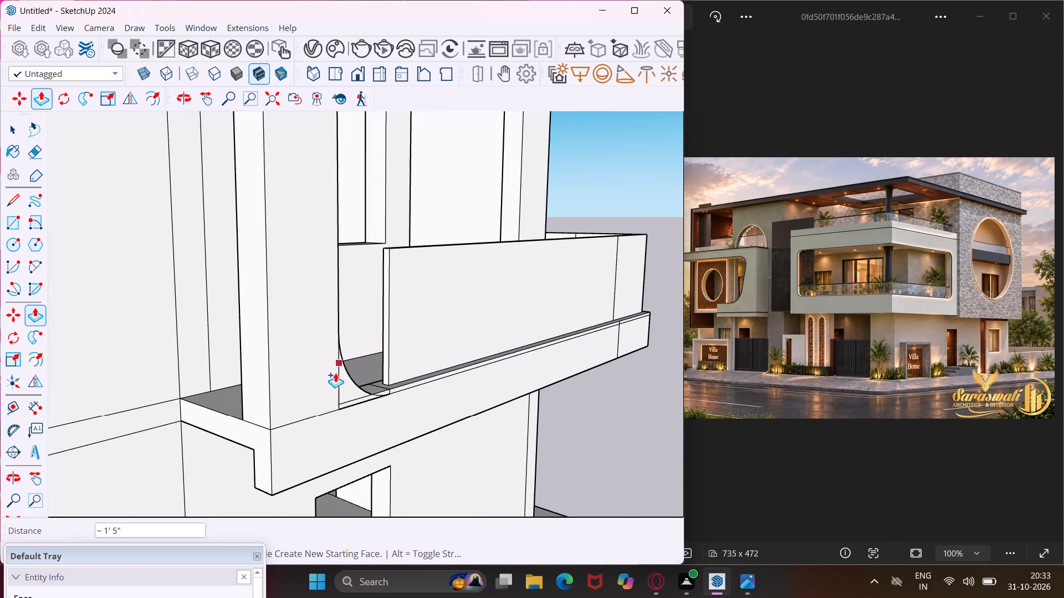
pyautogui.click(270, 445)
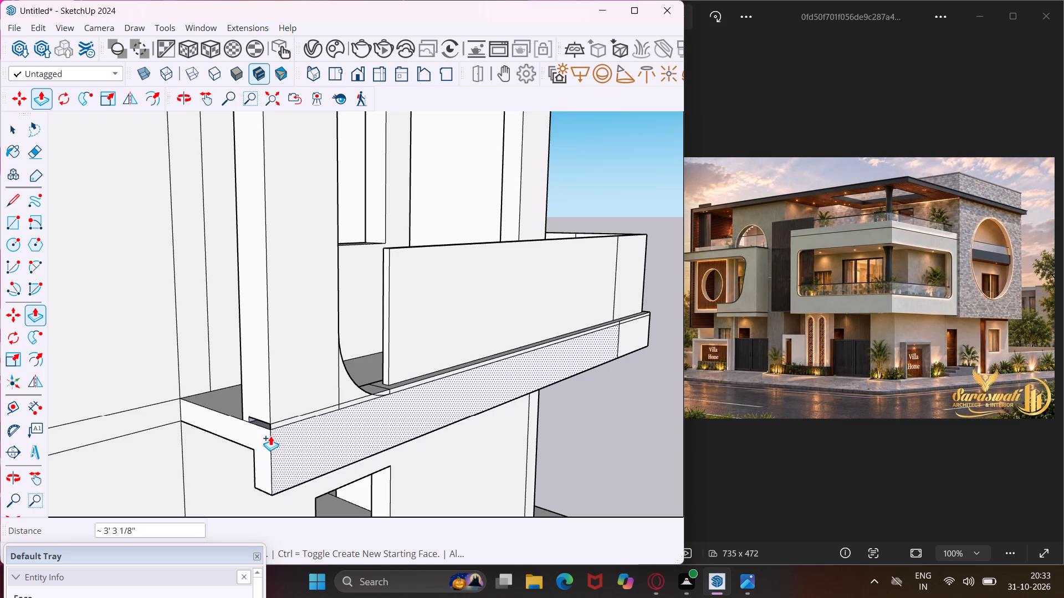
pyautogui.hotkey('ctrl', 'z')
# Extend the curb's front-side end about 1' 6 7/16" to the lower corner point of the rounded pier.
pyautogui.scroll(6, 381, 391)
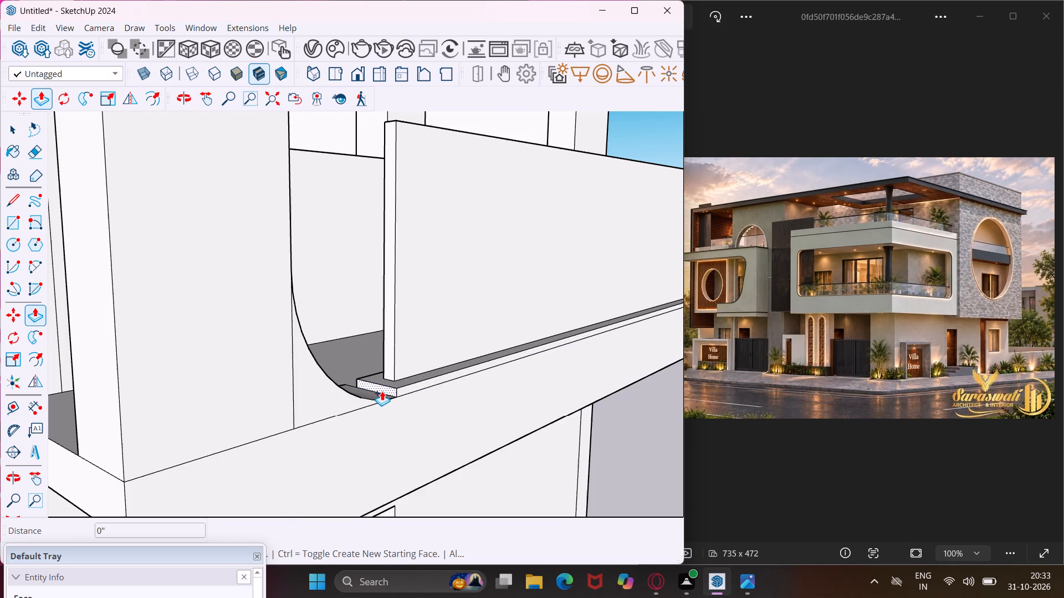
pyautogui.click(382, 390)
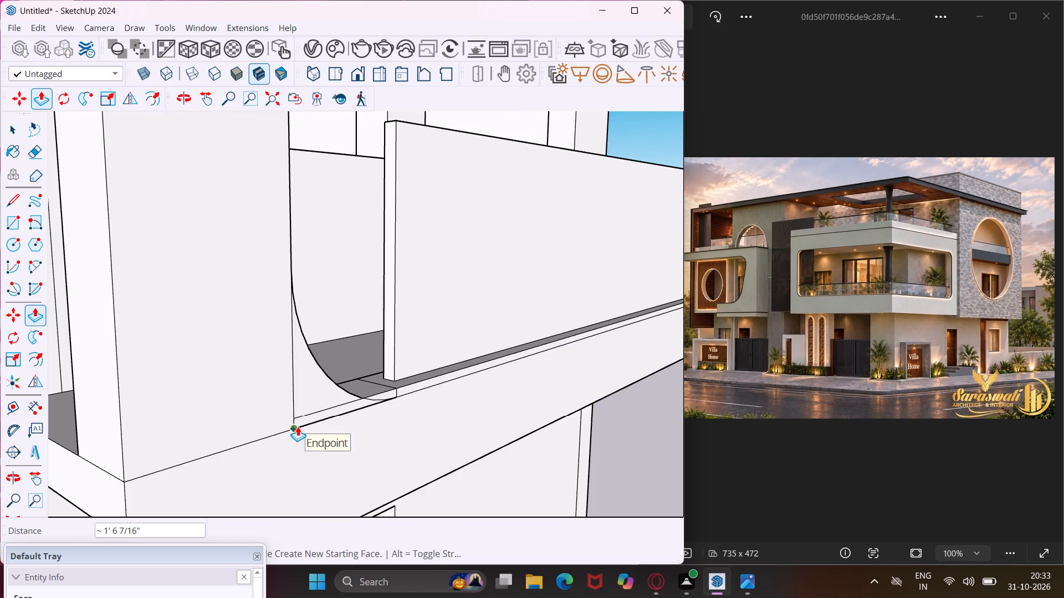
pyautogui.click(298, 426)
# Extend the railing panel's front-side end 1' 8 1/4" into the rounded pier.
pyautogui.scroll(3, 378, 283)
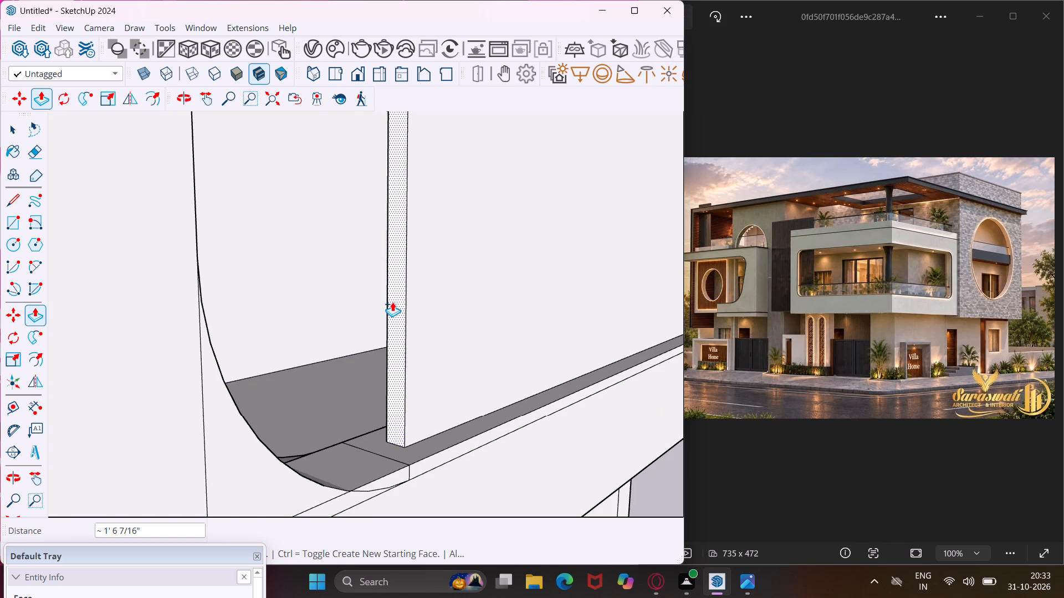
pyautogui.click(392, 302)
pyautogui.scroll(-5, 310, 346)
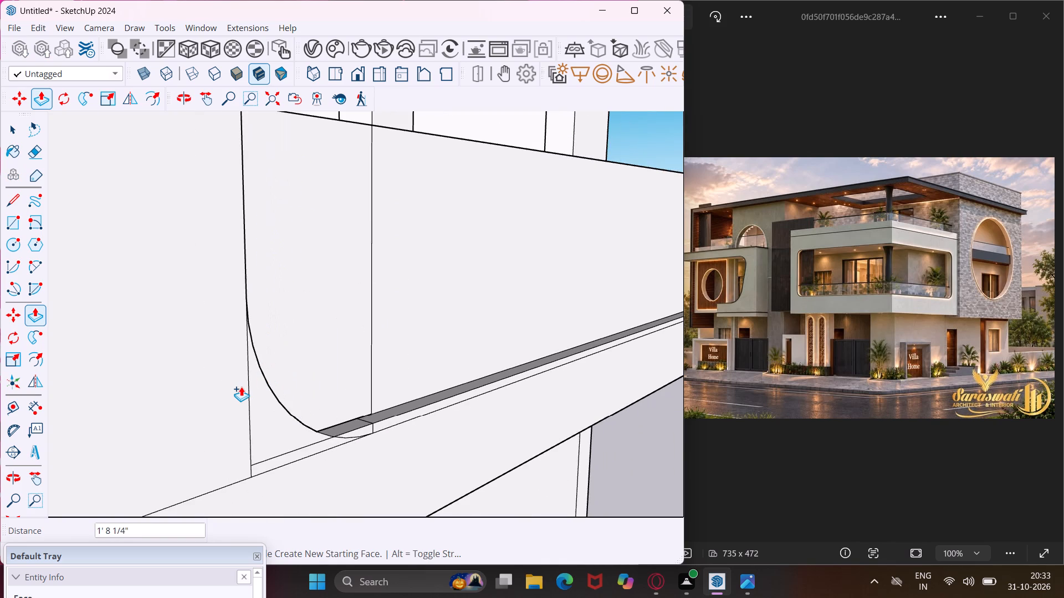
pyautogui.click(241, 386)
# Extend the curb's end on the balcony's short side about 1' 9 5/16" into the rounded pier beside the circular-opening wall.
pyautogui.scroll(-4, 319, 336)
pyautogui.moveTo(330, 347); pyautogui.dragTo(196, 355, button='middle')
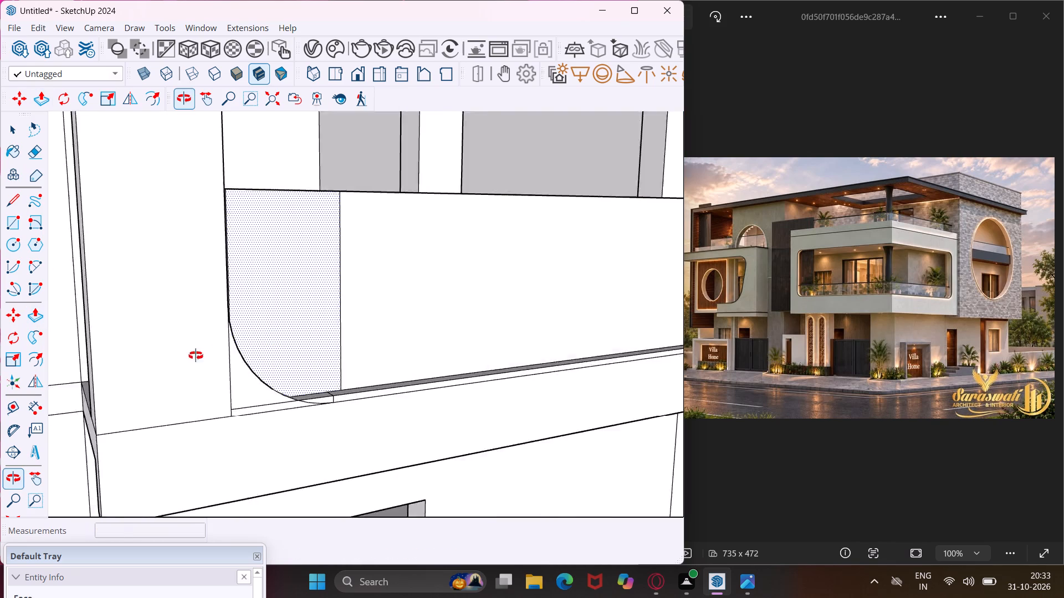
pyautogui.moveTo(196, 355); pyautogui.dragTo(125, 373, button='middle')
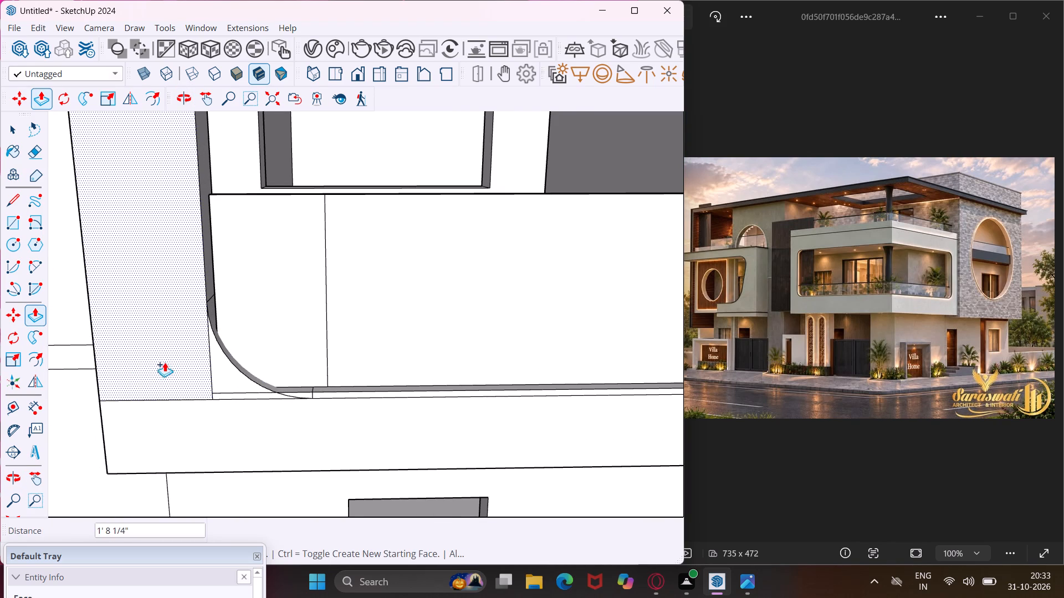
pyautogui.scroll(-15, 165, 362)
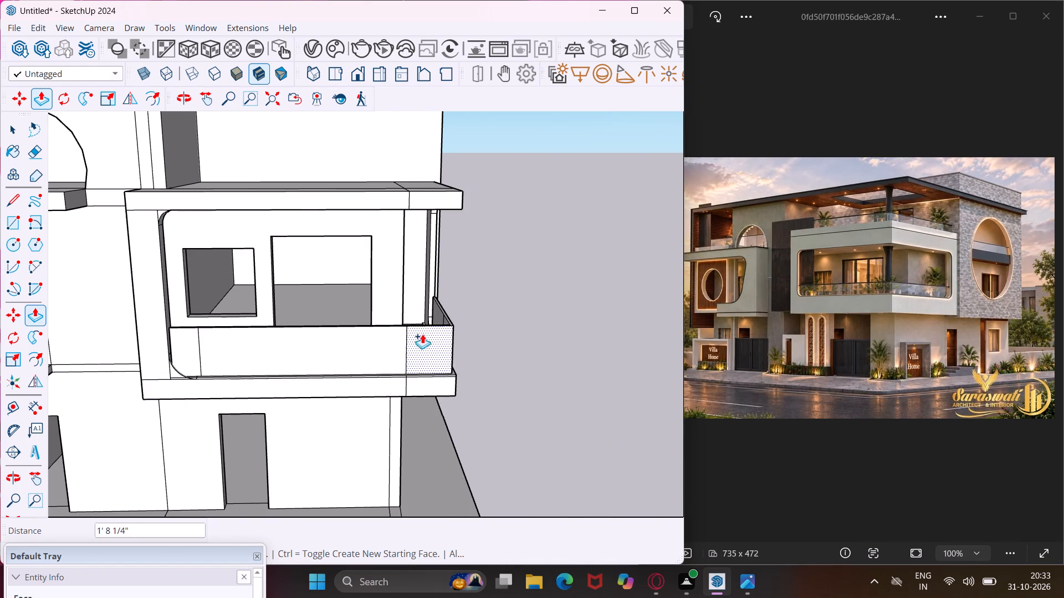
pyautogui.moveTo(471, 300); pyautogui.dragTo(112, 362, button='middle')
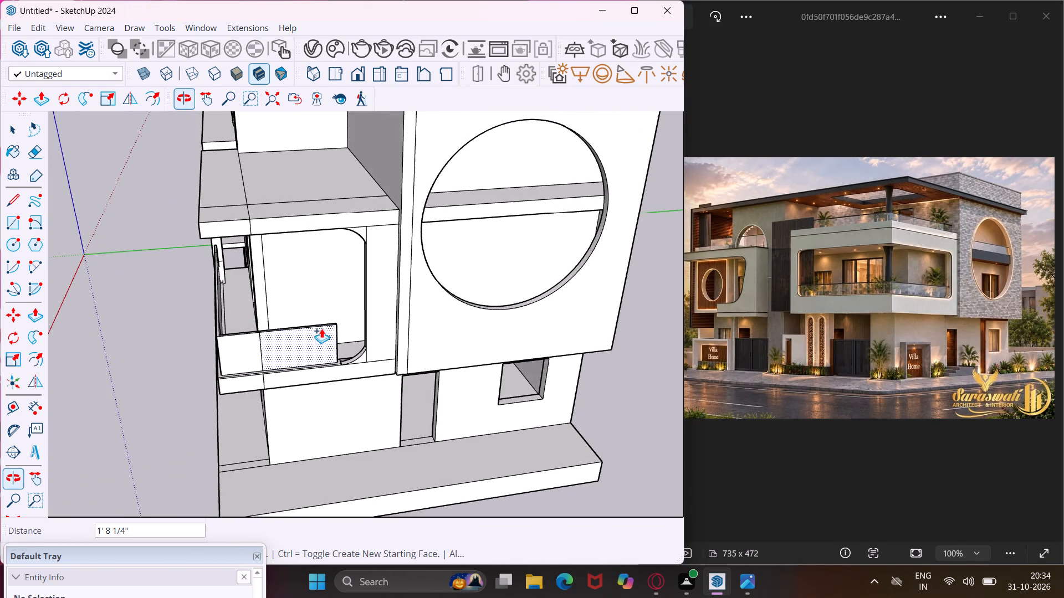
pyautogui.scroll(10, 336, 337)
pyautogui.moveTo(345, 374); pyautogui.dragTo(228, 398, button='middle')
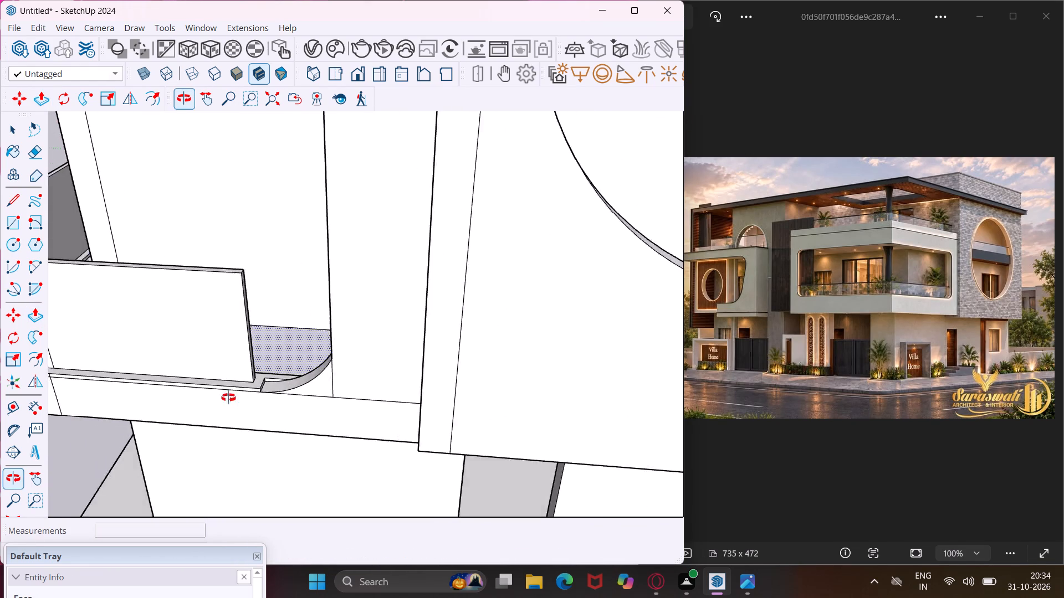
pyautogui.moveTo(228, 398); pyautogui.dragTo(198, 406, button='middle')
pyautogui.scroll(14, 225, 388)
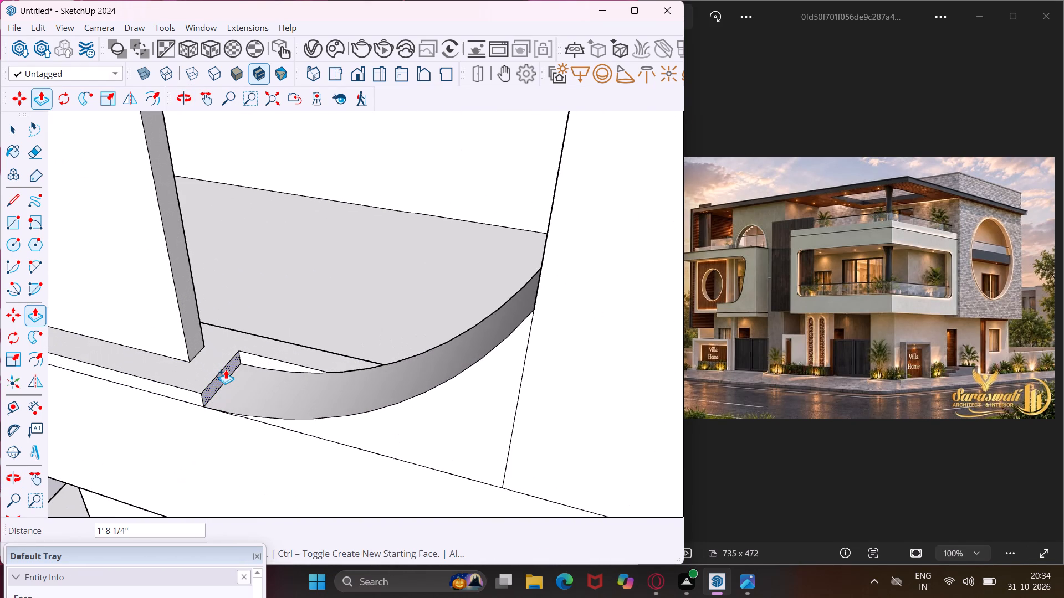
pyautogui.click(226, 369)
pyautogui.scroll(-5, 243, 377)
pyautogui.scroll(-3, 294, 393)
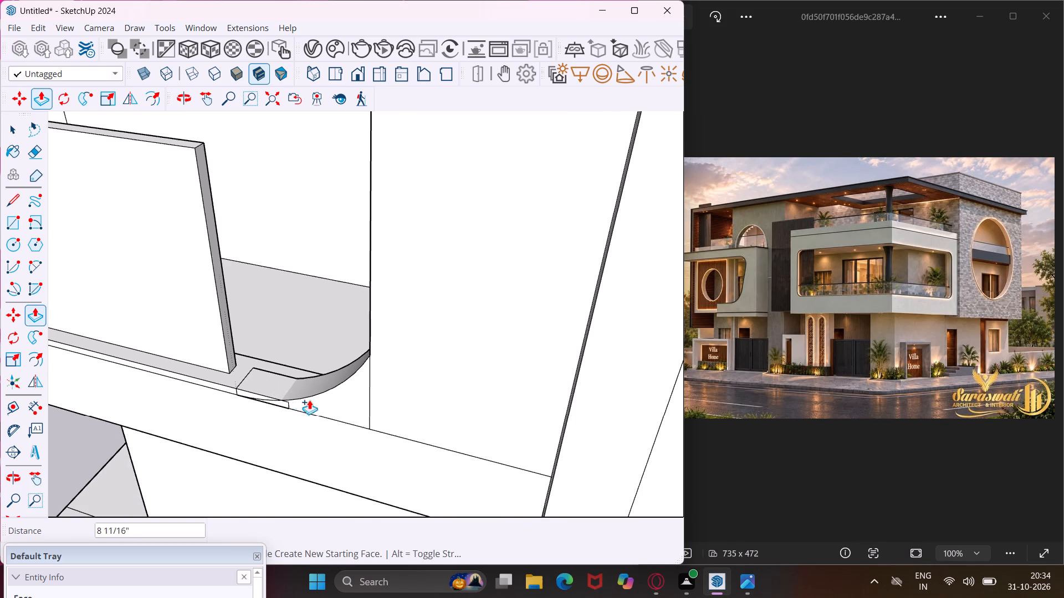
pyautogui.click(369, 399)
# Extend the railing panel's end on the short side about 2' 1/16" to the rounded pier.
pyautogui.scroll(1, 252, 352)
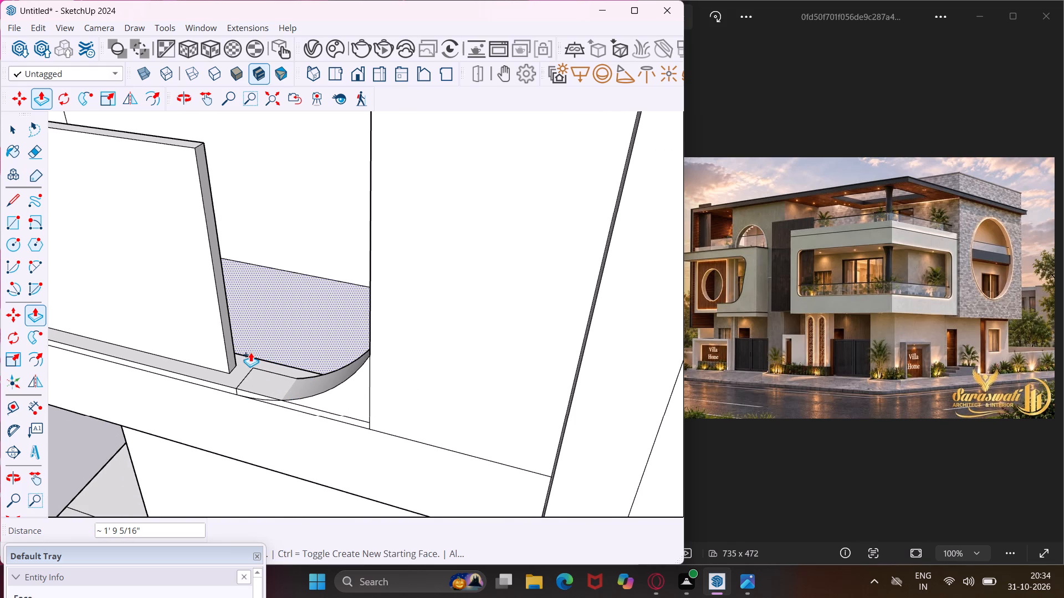
pyautogui.scroll(6, 250, 352)
pyautogui.click(216, 360)
pyautogui.scroll(-6, 243, 376)
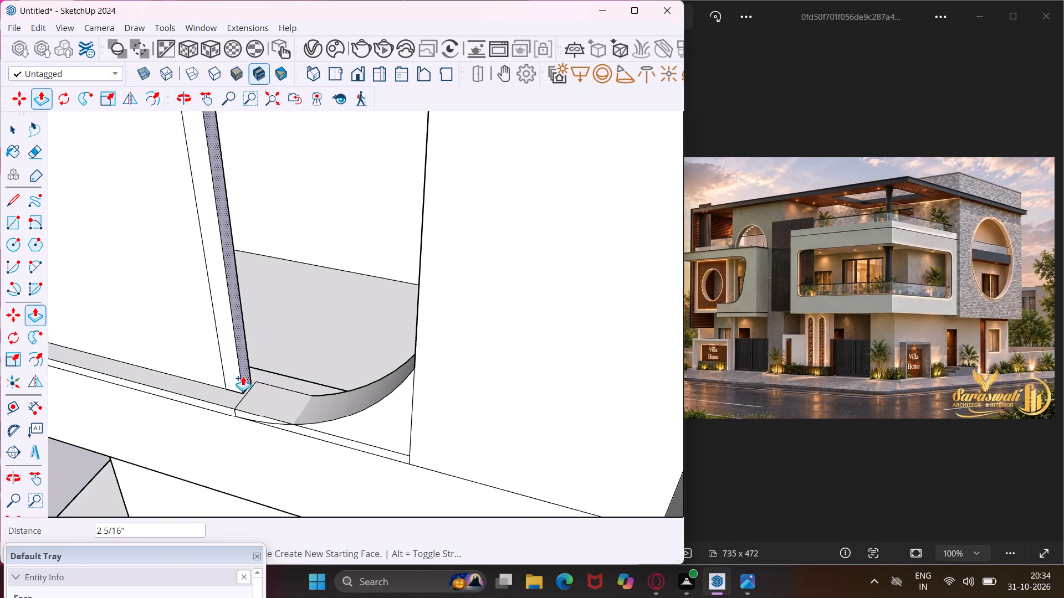
pyautogui.scroll(-4, 243, 376)
pyautogui.click(355, 324)
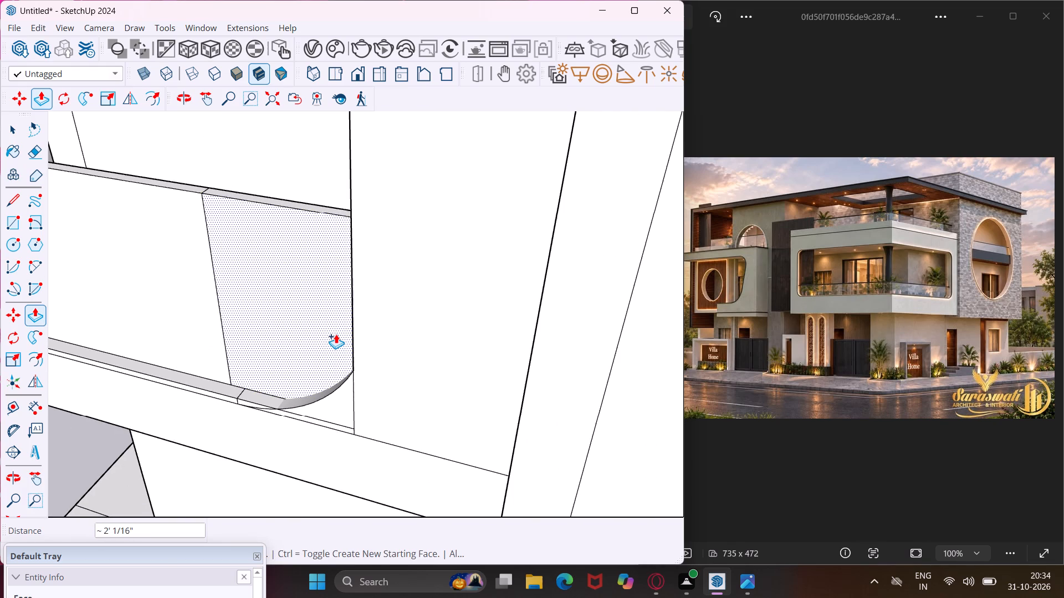
pyautogui.press('Escape')
pyautogui.press('space')
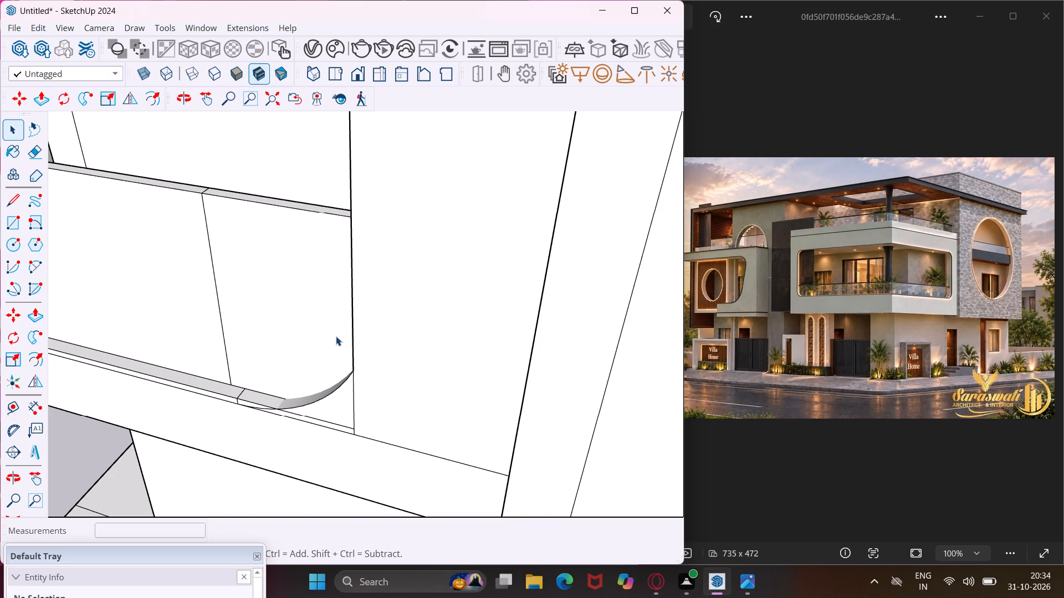
# Erase the seam across the top of the railing panel near its short-side end by the circular-opening wall.
pyautogui.moveTo(317, 371); pyautogui.dragTo(618, 394, button='middle')
pyautogui.scroll(-7, 422, 343)
pyautogui.scroll(1, 422, 343)
pyautogui.scroll(-7, 422, 343)
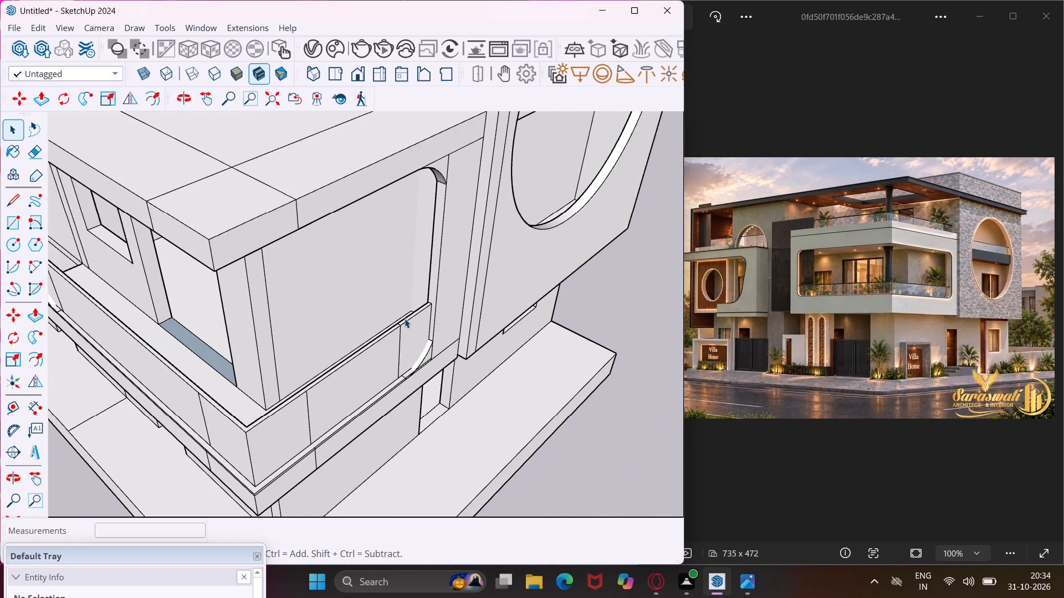
pyautogui.scroll(15, 405, 318)
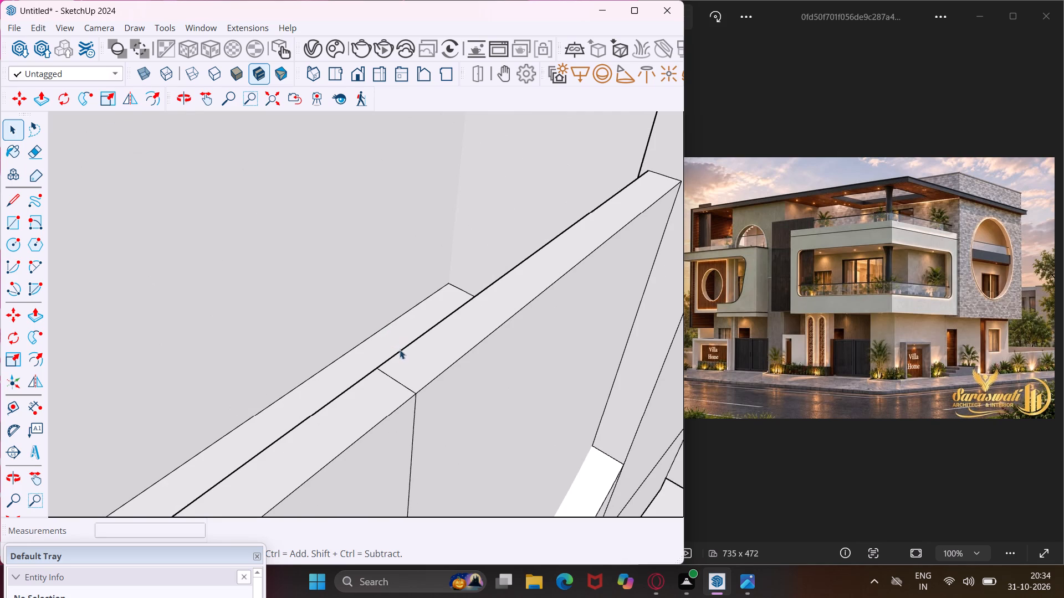
pyautogui.press('e')
pyautogui.click(399, 384)
# Erase the matching seam across the railing panel's top near its front-side end at the rounded pier.
pyautogui.scroll(-4, 436, 357)
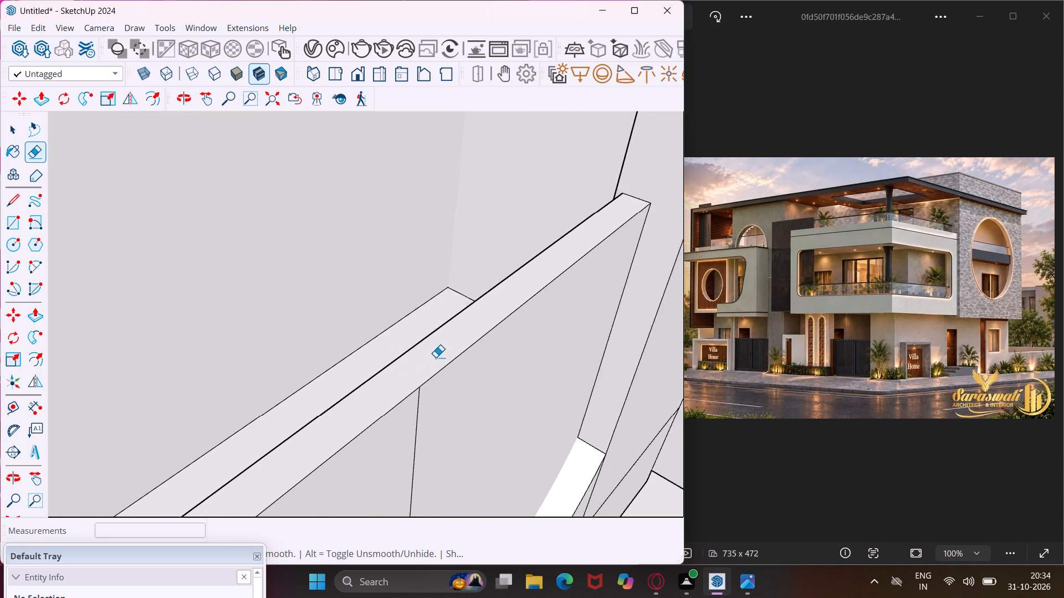
pyautogui.scroll(-17, 436, 357)
pyautogui.scroll(-7, 432, 353)
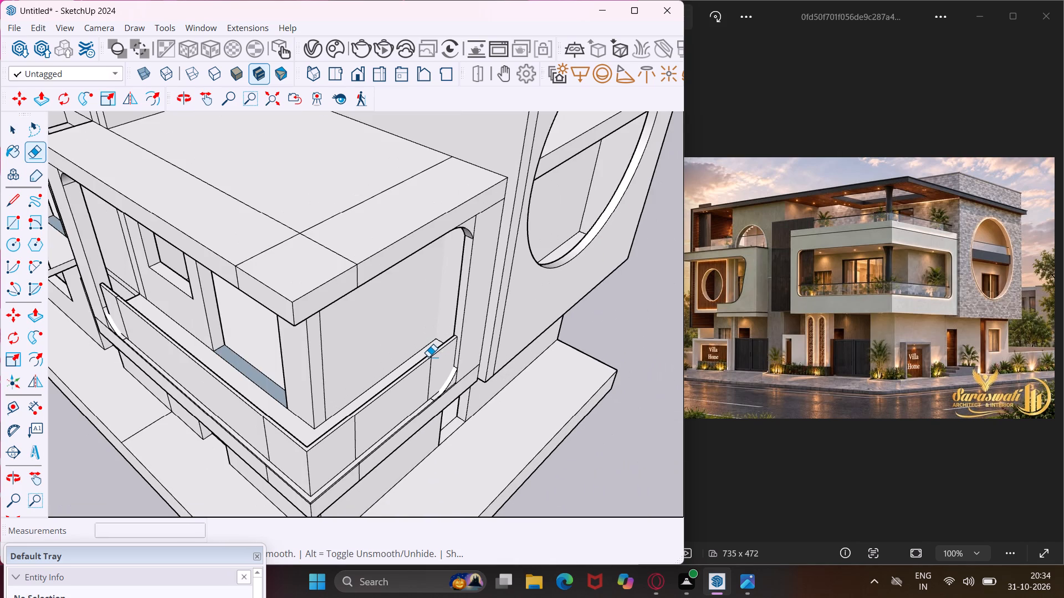
pyautogui.scroll(6, 112, 287)
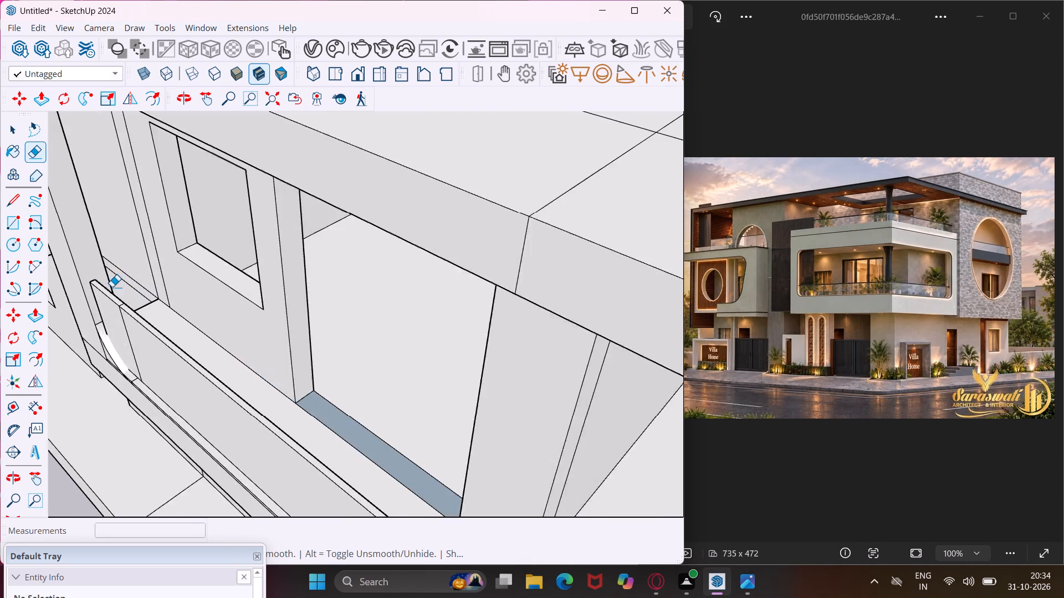
pyautogui.scroll(15, 112, 287)
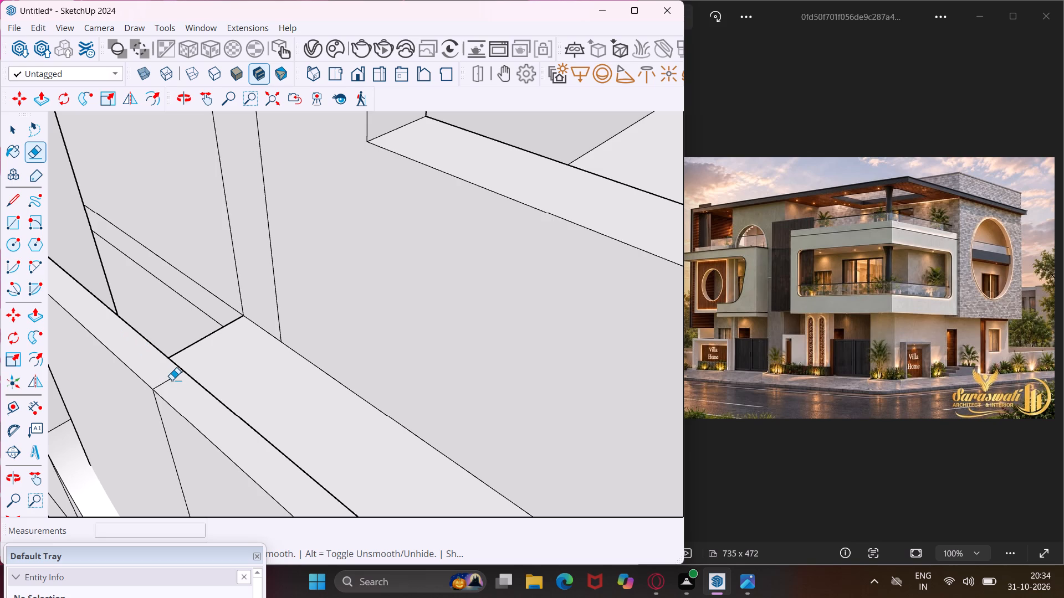
pyautogui.click(171, 380)
pyautogui.press('Escape')
pyautogui.press('space')
# Erase the two seam lines crossing at the corner of the slab above the balcony, leaving one L-shaped border face.
pyautogui.scroll(1, 184, 384)
pyautogui.moveTo(184, 384); pyautogui.dragTo(210, 390, button='middle')
pyautogui.scroll(-17, 203, 389)
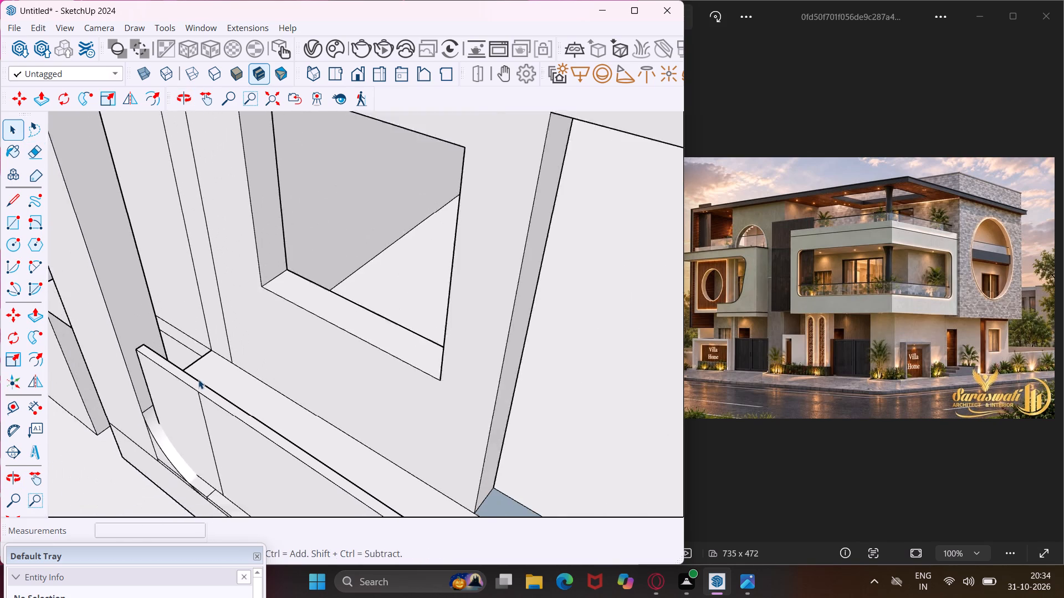
pyautogui.scroll(-10, 198, 379)
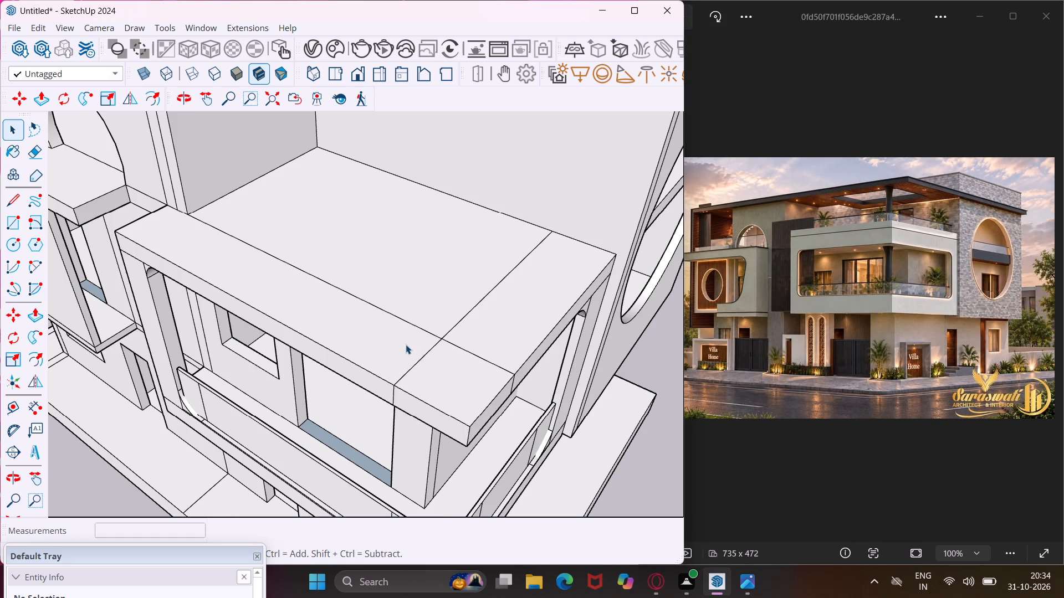
pyautogui.scroll(-2, 406, 344)
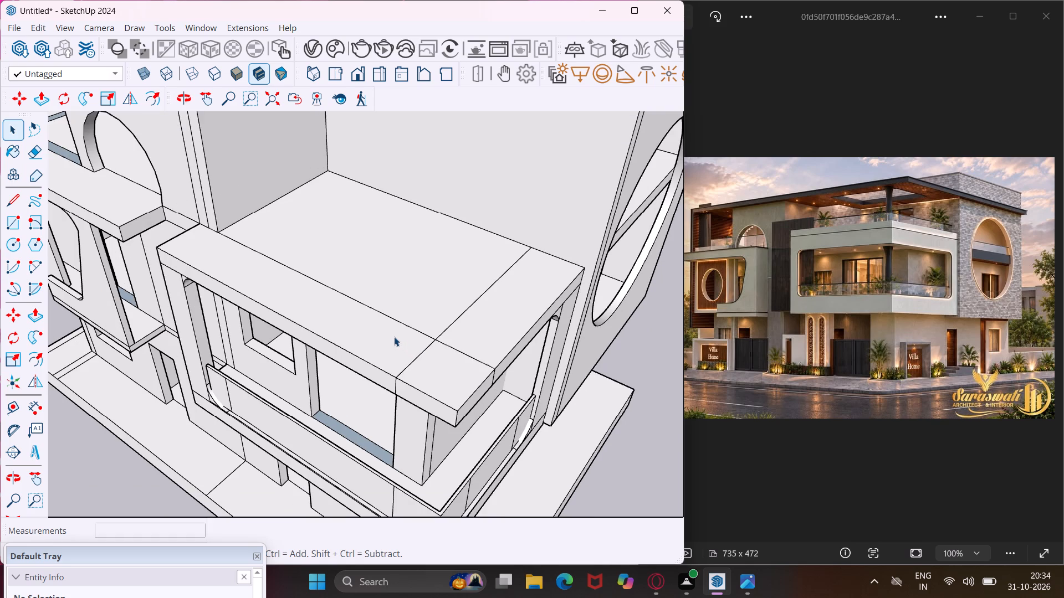
pyautogui.press('e')
pyautogui.click(413, 357)
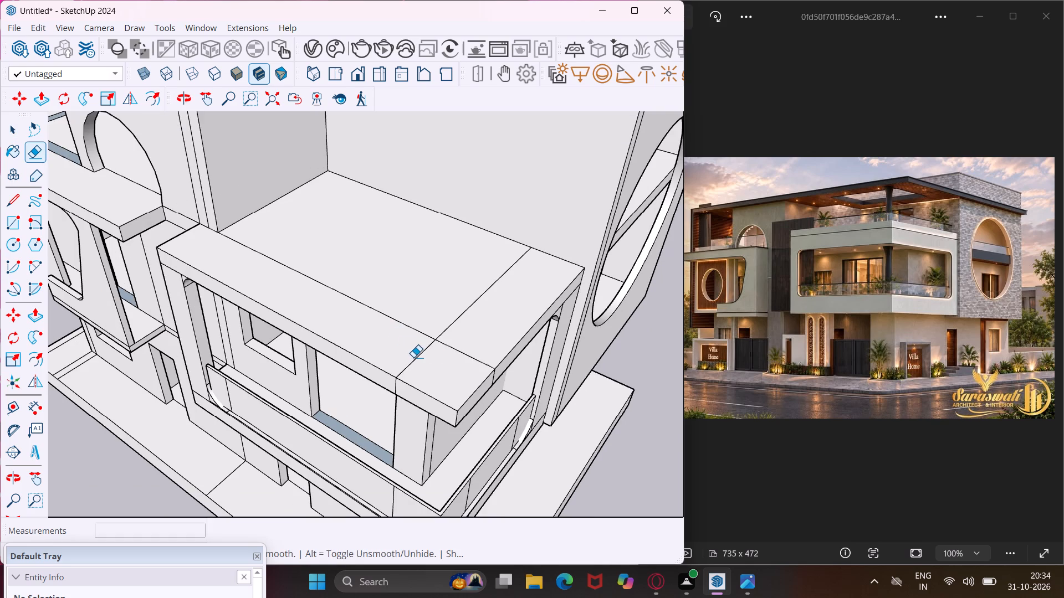
pyautogui.click(422, 352)
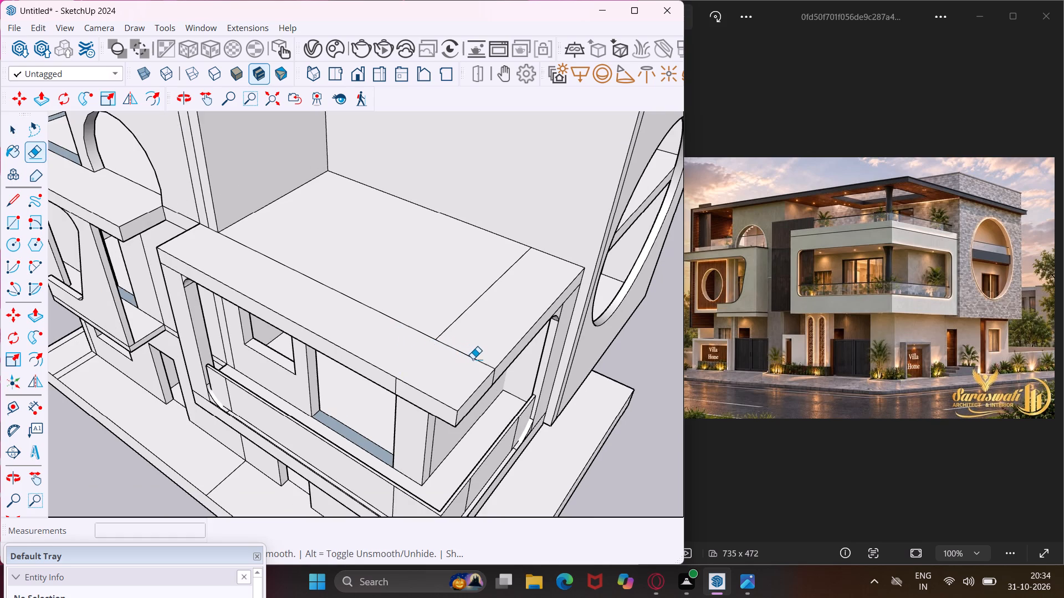
pyautogui.click(473, 359)
pyautogui.press('Escape')
pyautogui.press('space')
# Offset the L-shaped border face on top of the slab inward about 7 3/4".
pyautogui.click(462, 372)
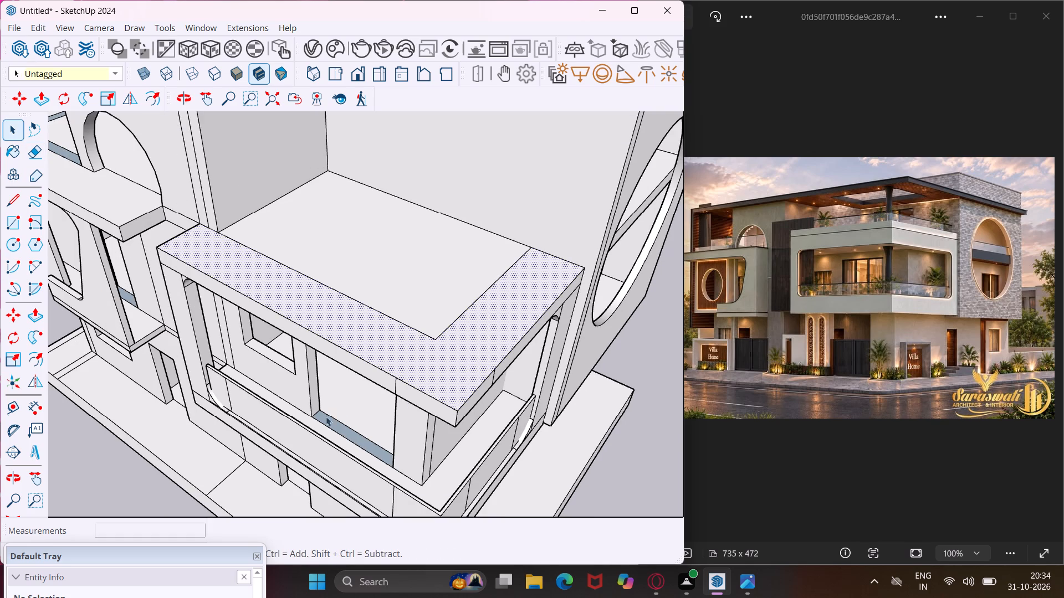
pyautogui.click(33, 365)
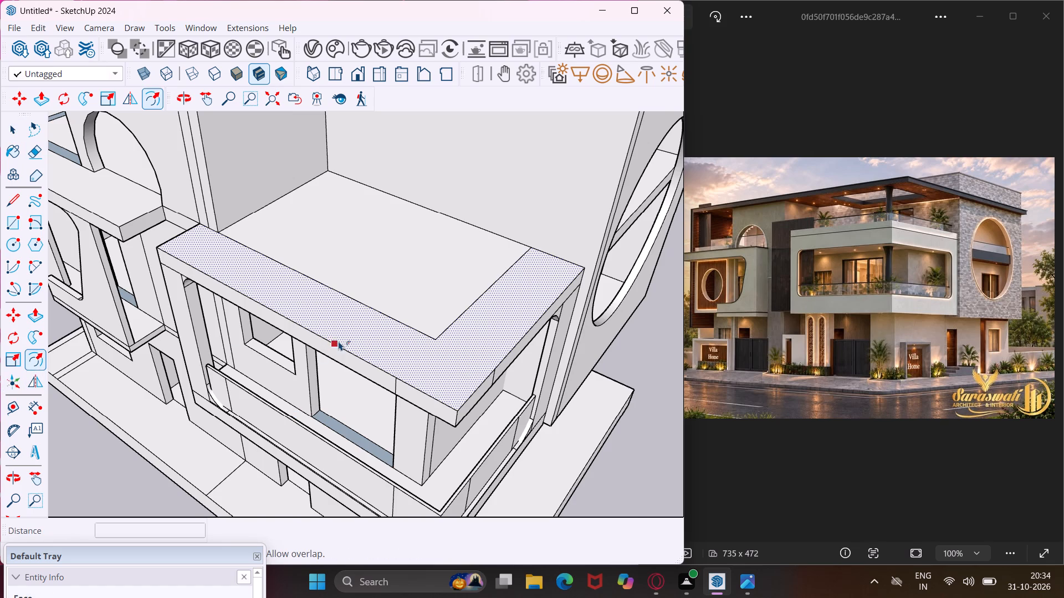
pyautogui.scroll(4, 341, 335)
pyautogui.click(341, 335)
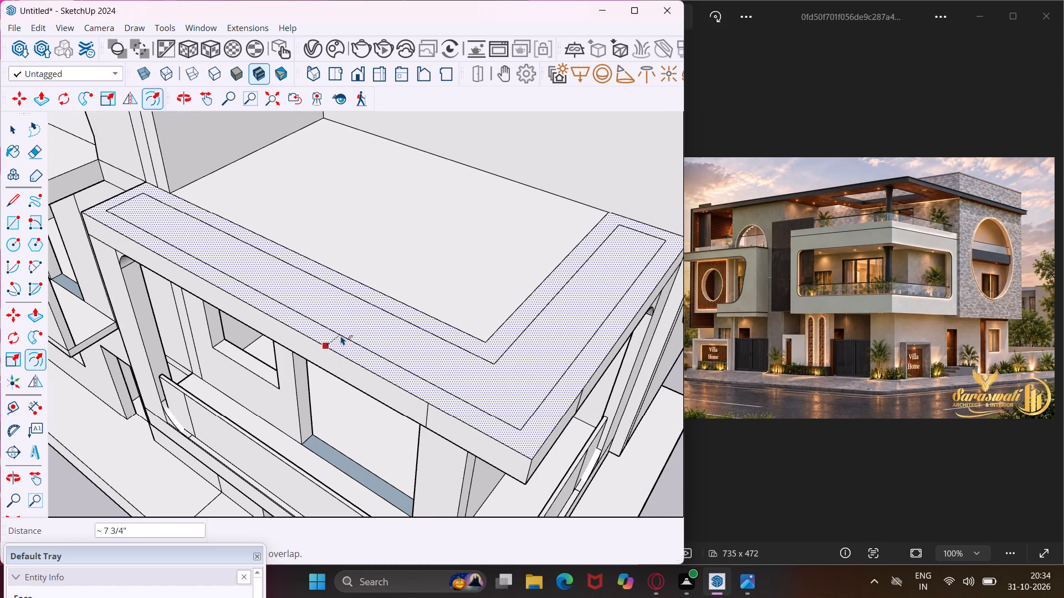
pyautogui.click(341, 336)
pyautogui.press('Escape')
pyautogui.press('space')
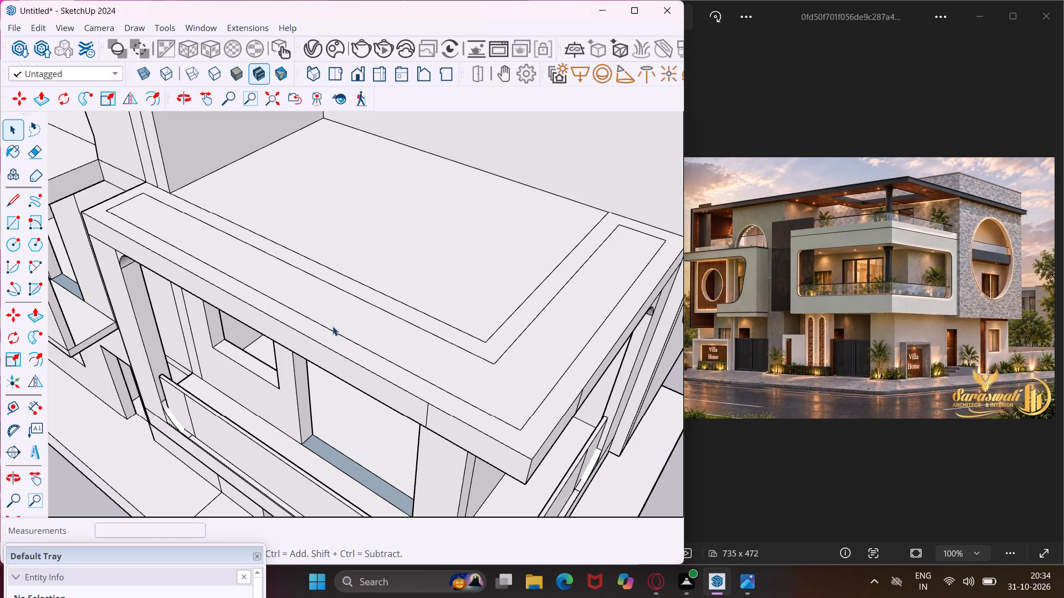
# Draw short lines of about 7 3/4" from the offset outline's two outer end corners to the slab's end edges.
pyautogui.click(10, 194)
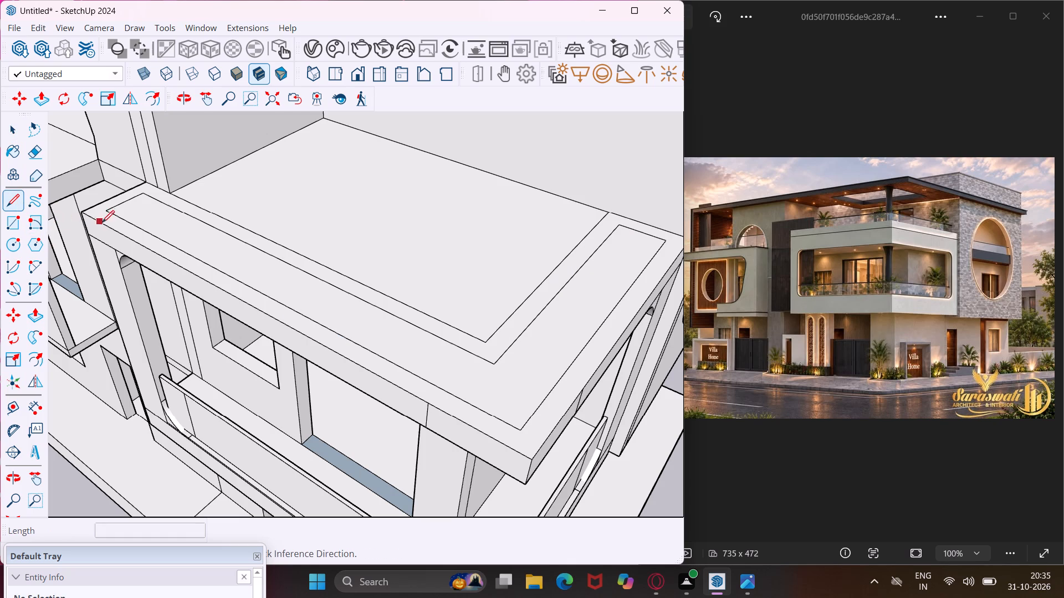
pyautogui.click(106, 210)
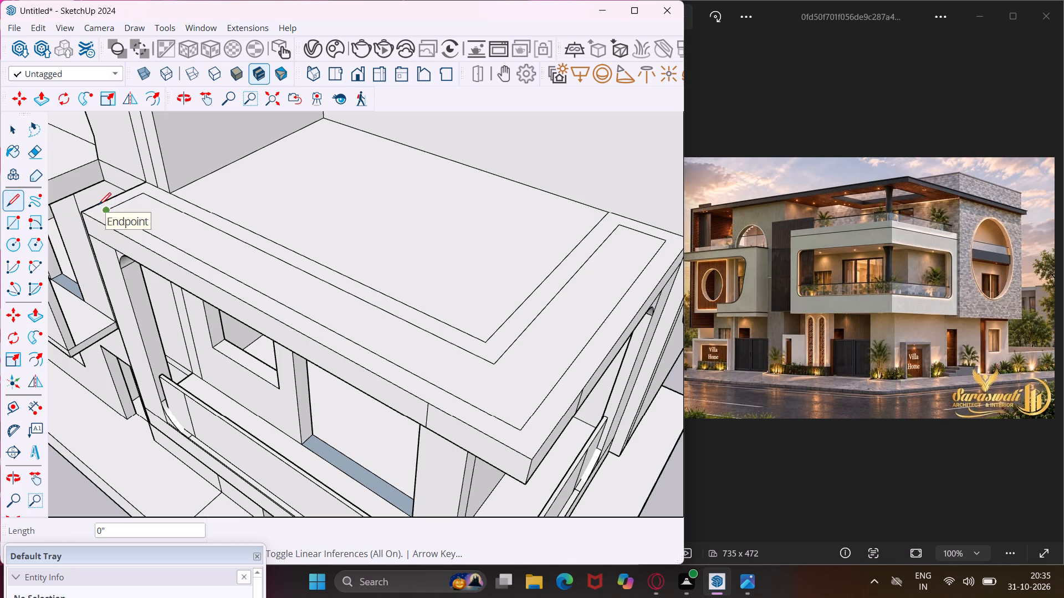
pyautogui.click(96, 205)
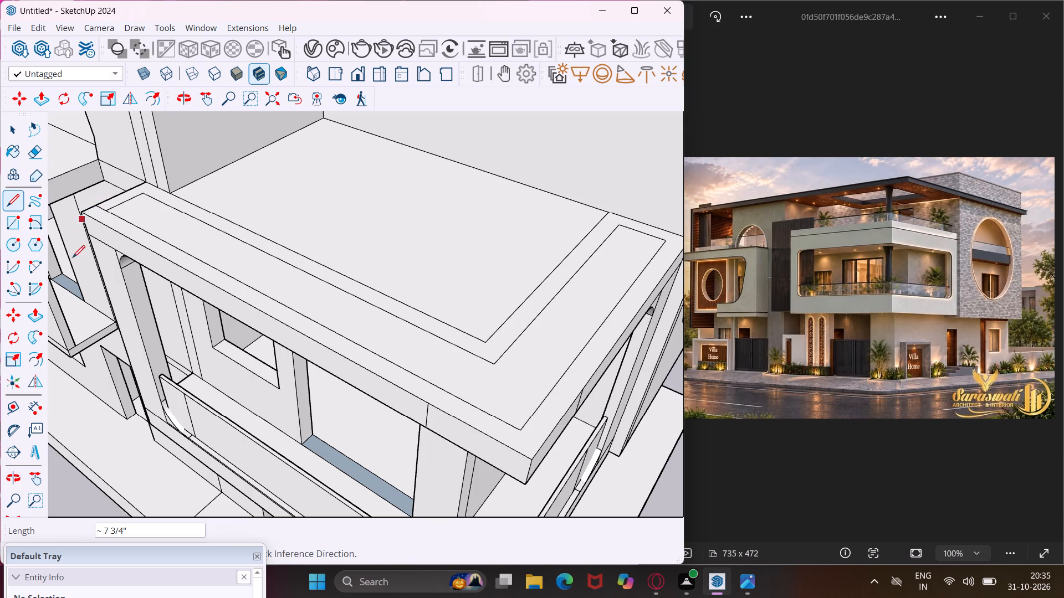
pyautogui.scroll(-2, 354, 319)
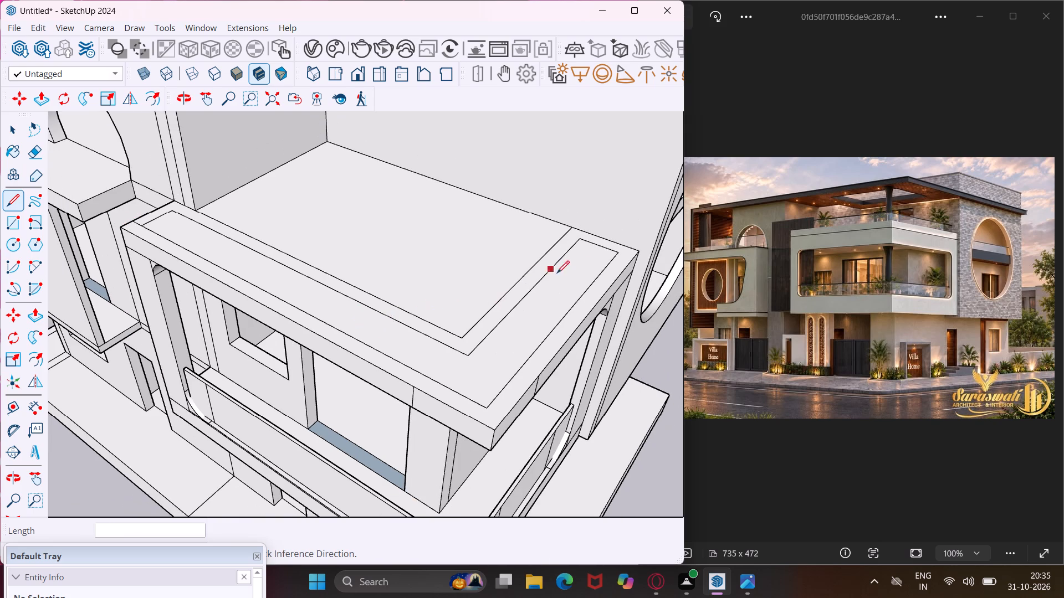
pyautogui.scroll(2, 616, 249)
pyautogui.click(617, 254)
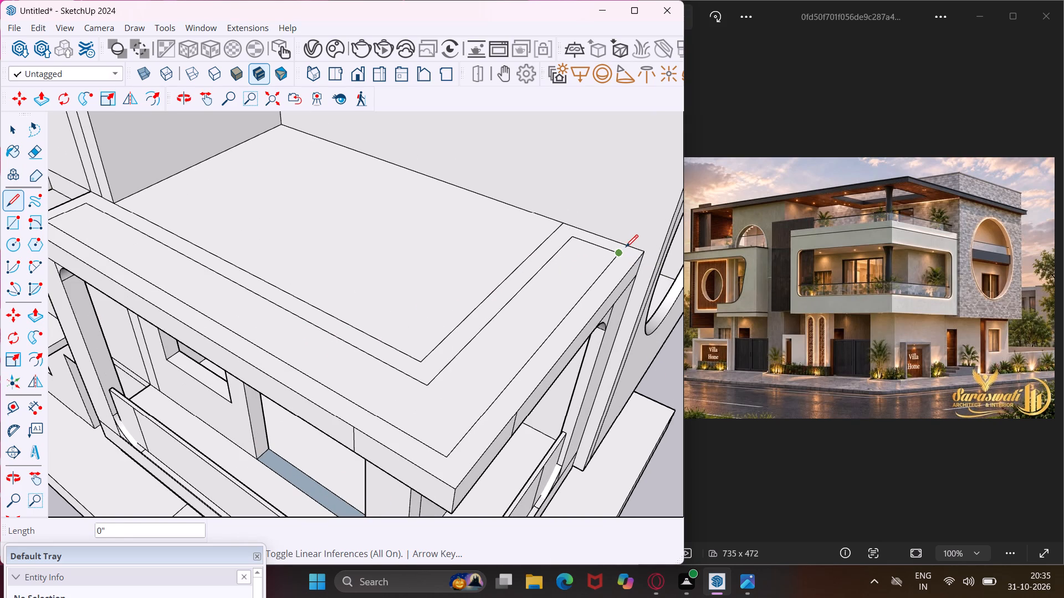
pyautogui.click(626, 245)
pyautogui.press('Escape')
pyautogui.press('space')
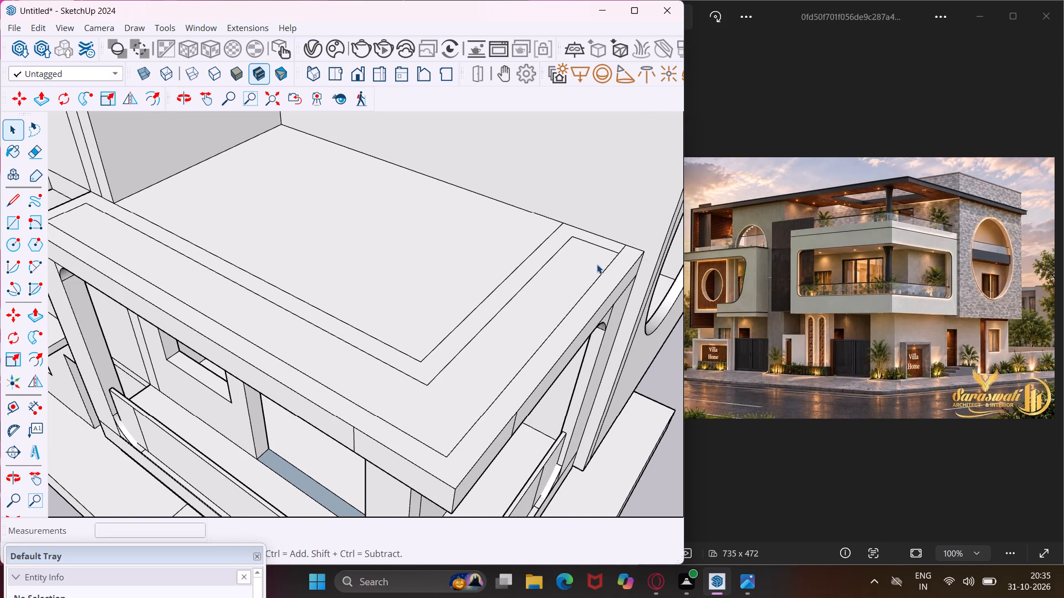
# Erase the offset outline's inner and end lines, keeping only the narrow strip along the slab's outer edges.
pyautogui.press('e')
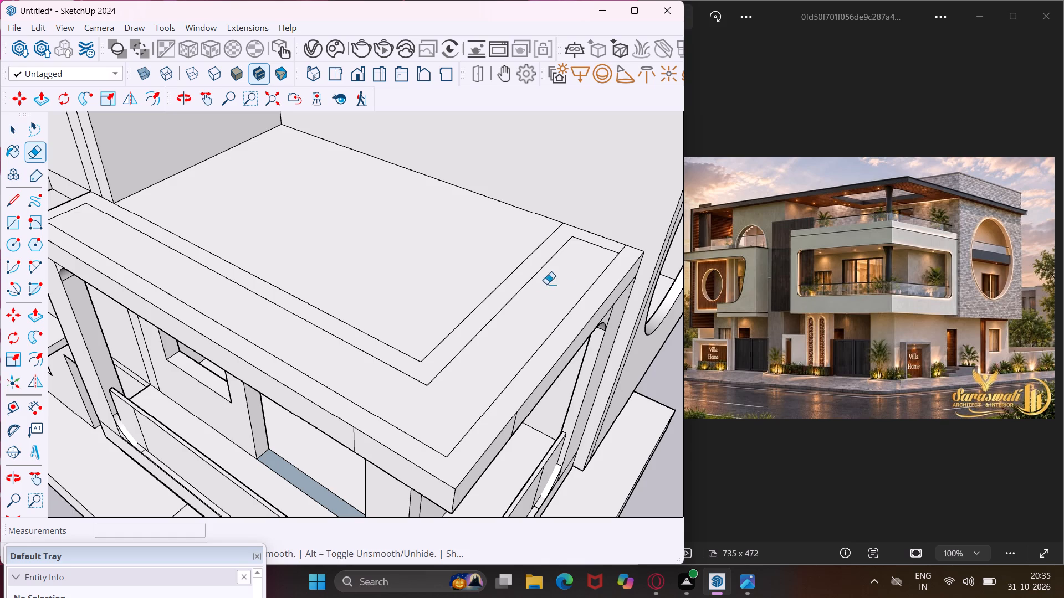
pyautogui.click(526, 285)
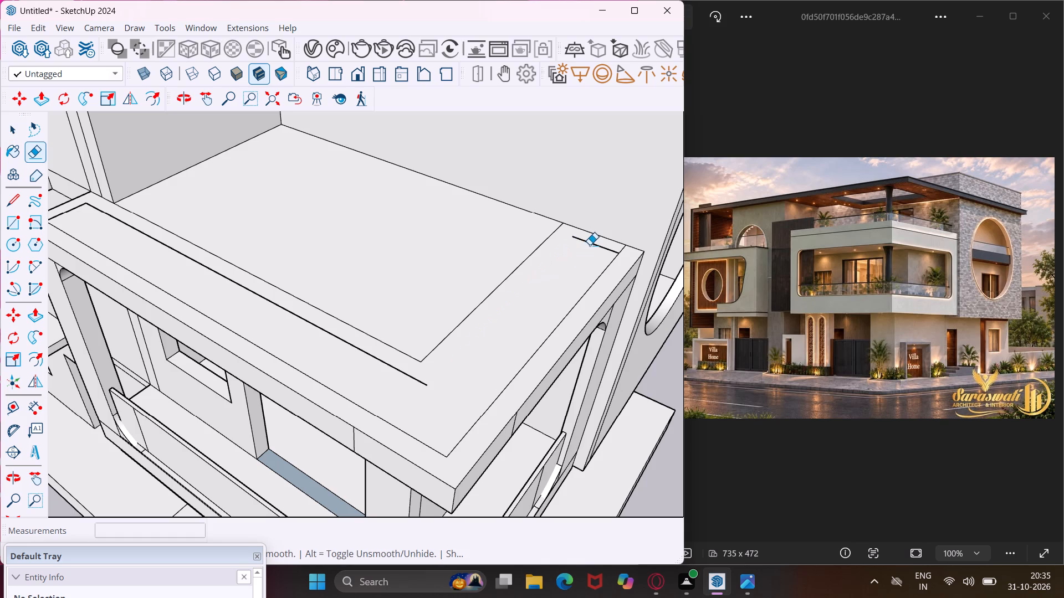
pyautogui.click(591, 245)
pyautogui.click(424, 383)
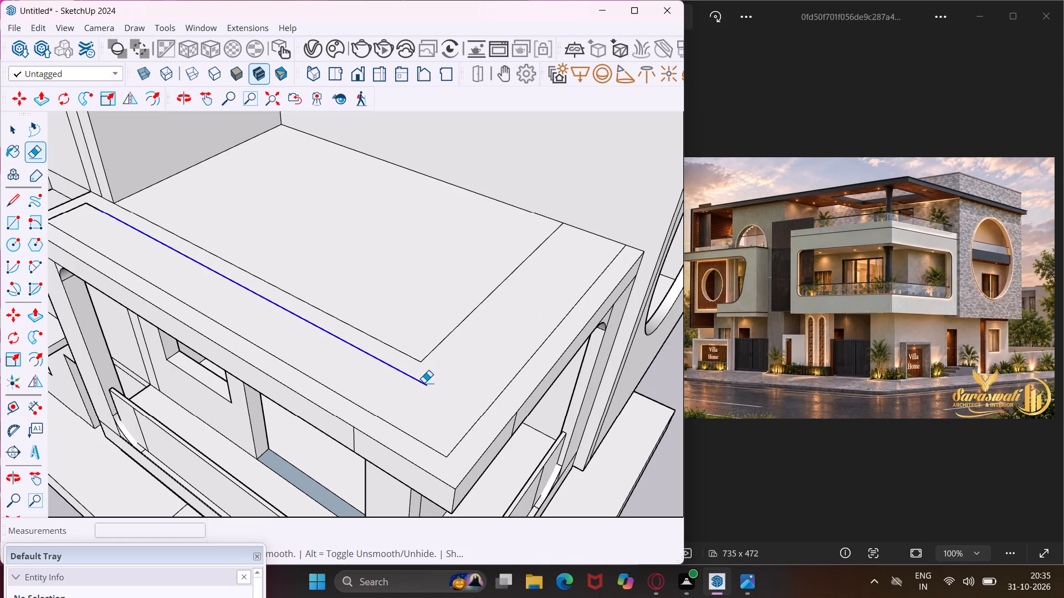
pyautogui.scroll(-2, 424, 383)
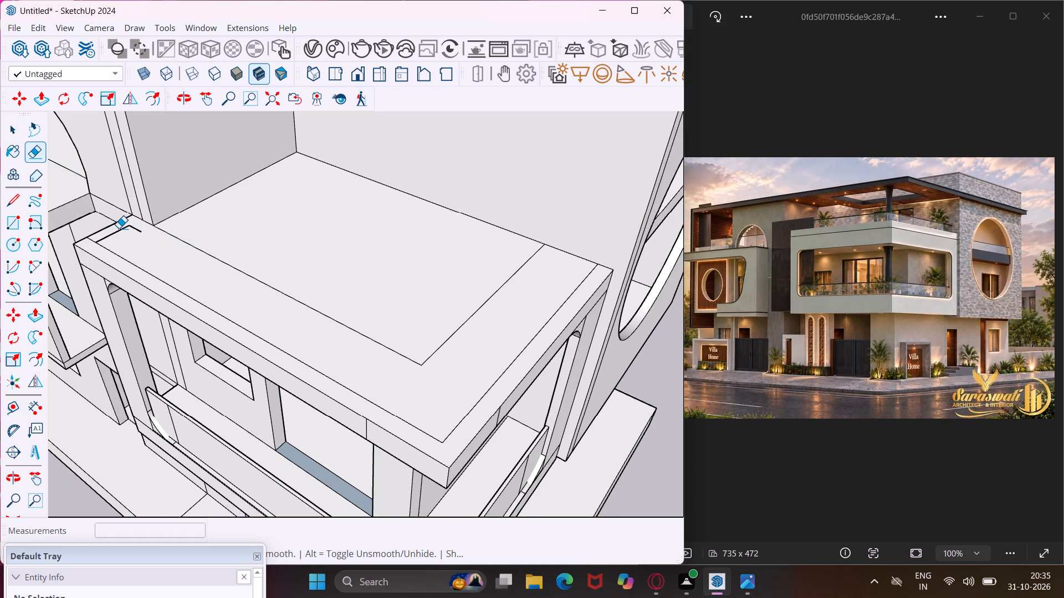
pyautogui.scroll(12, 119, 228)
pyautogui.click(129, 234)
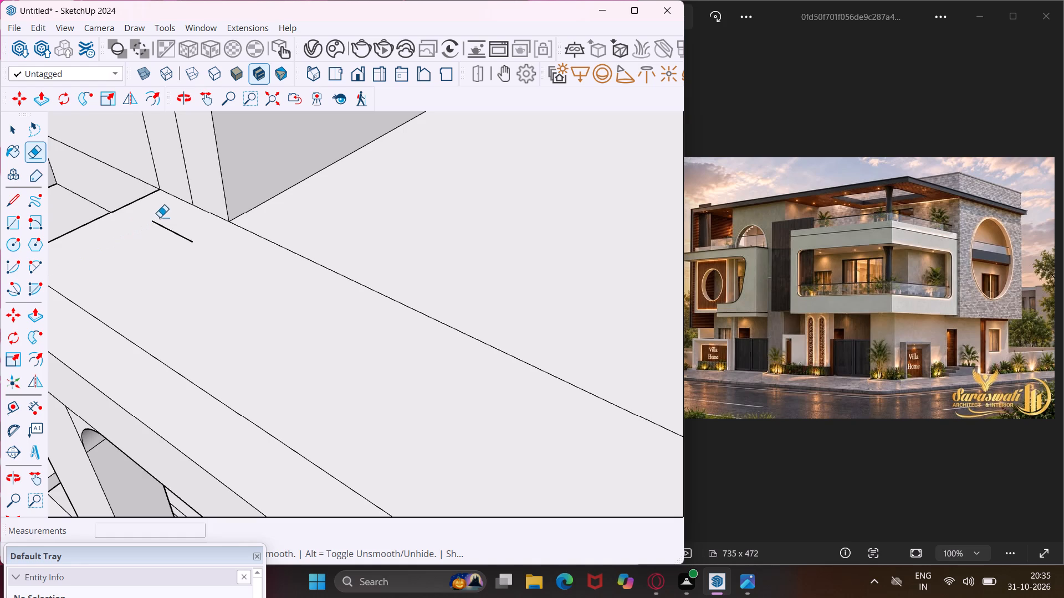
pyautogui.click(165, 231)
pyautogui.click(175, 235)
pyautogui.click(155, 223)
pyautogui.press('Escape')
pyautogui.press('space')
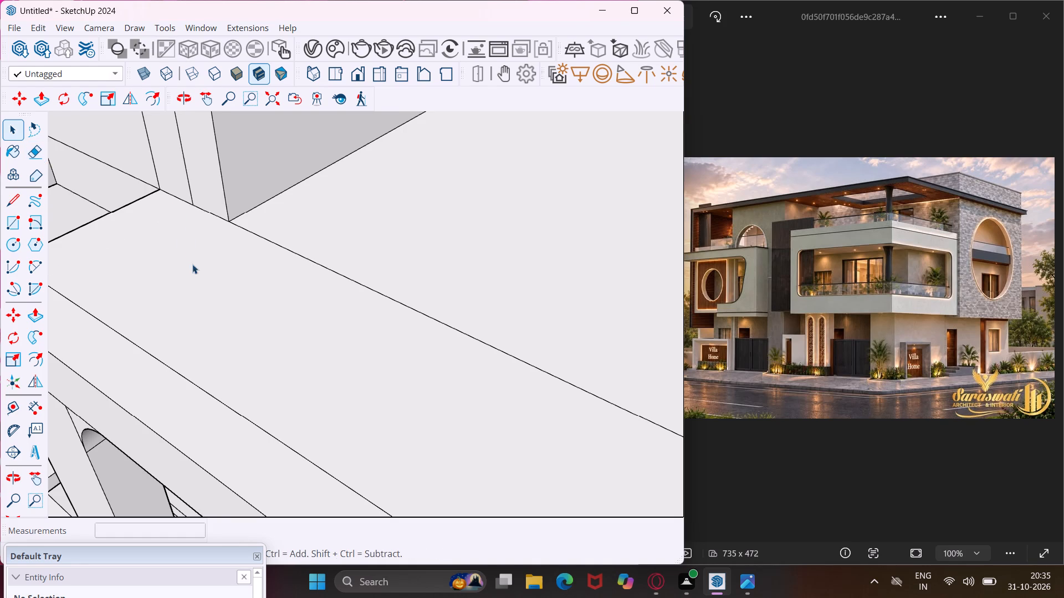
# Push/Pull the narrow strip along the slab's outer edge up about 4 5/16" as a curb.
pyautogui.scroll(-7, 192, 264)
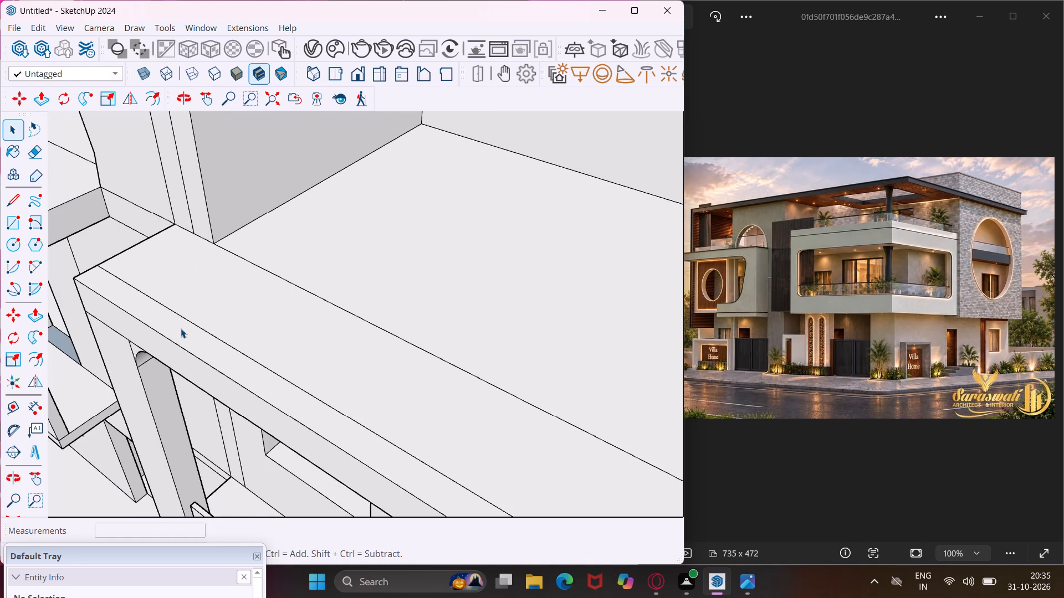
pyautogui.scroll(3, 181, 328)
pyautogui.click(181, 328)
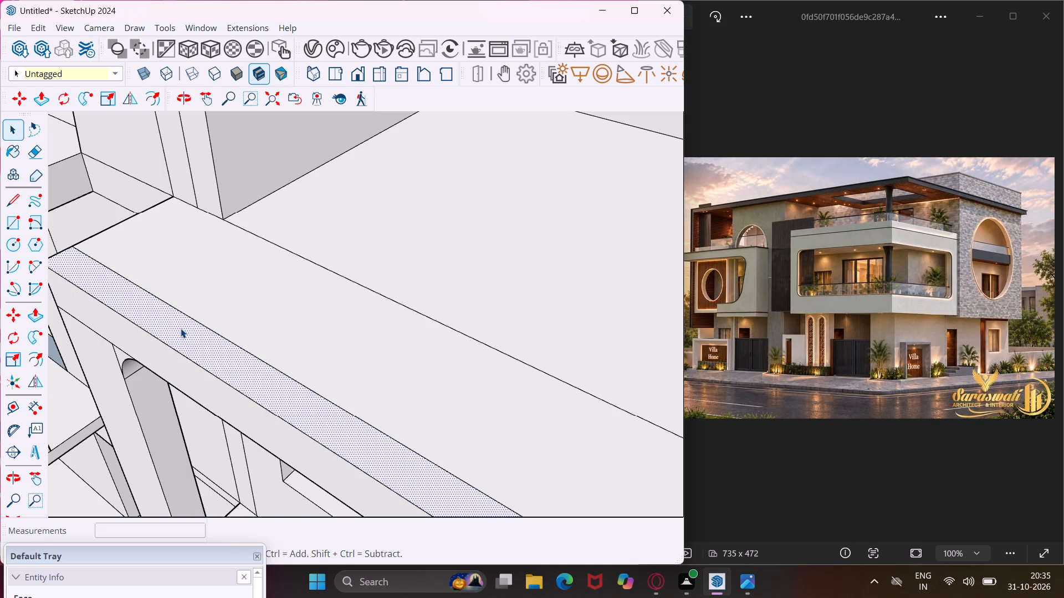
pyautogui.press('p')
pyautogui.click(181, 328)
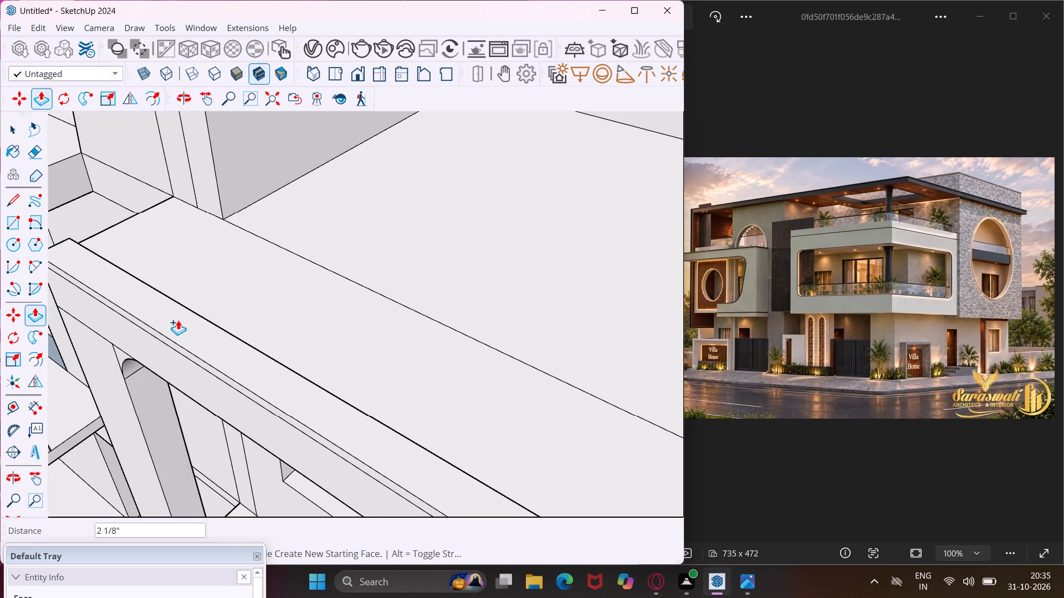
pyautogui.click(176, 311)
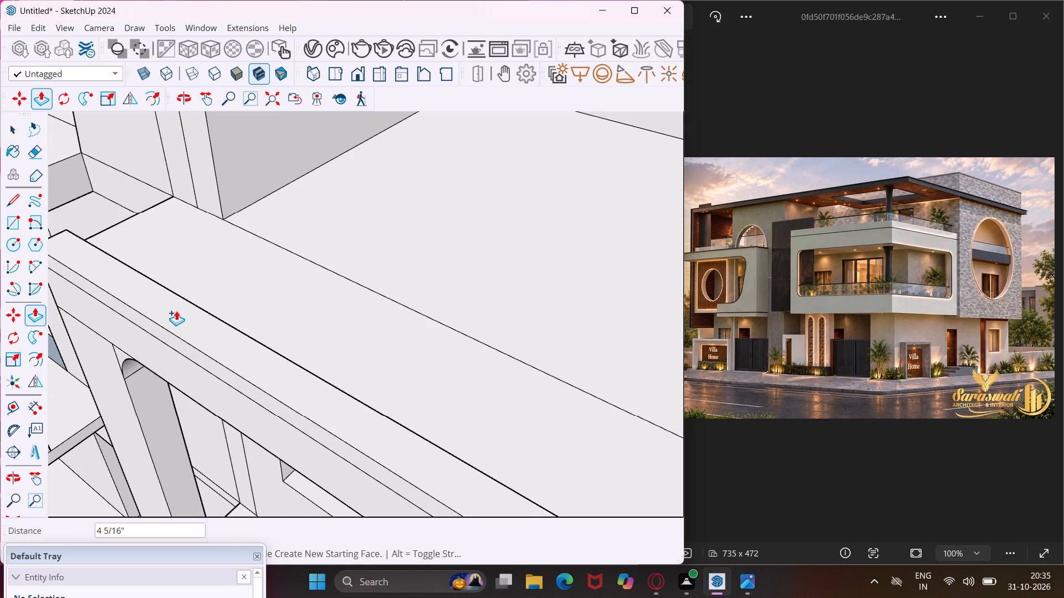
pyautogui.press('Escape')
pyautogui.press('space')
# Offset the top face of the new curb inward about 3" to outline a thin central strip.
pyautogui.click(176, 311)
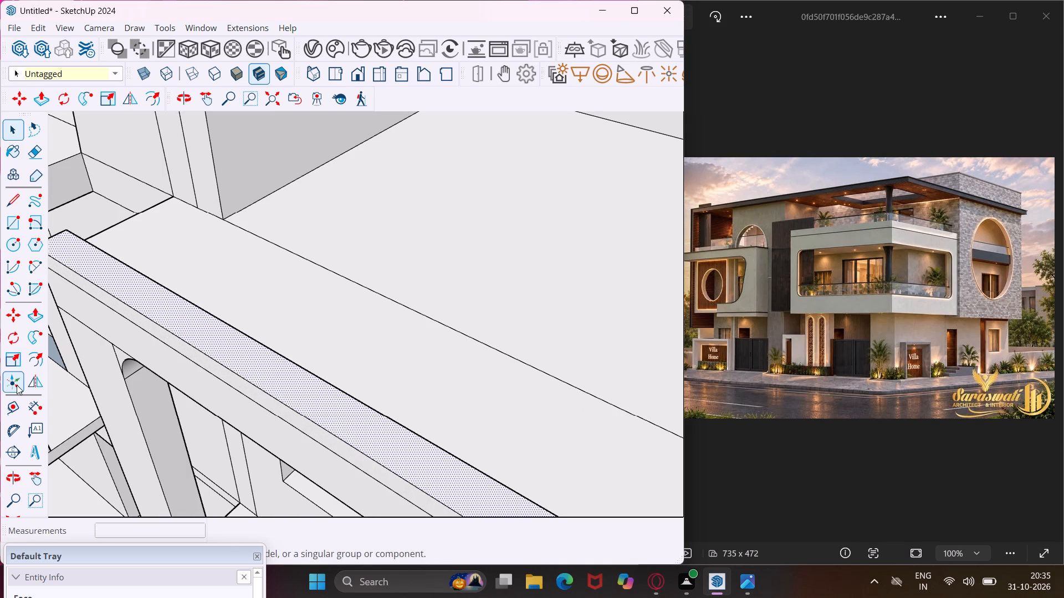
pyautogui.click(28, 365)
pyautogui.scroll(4, 150, 314)
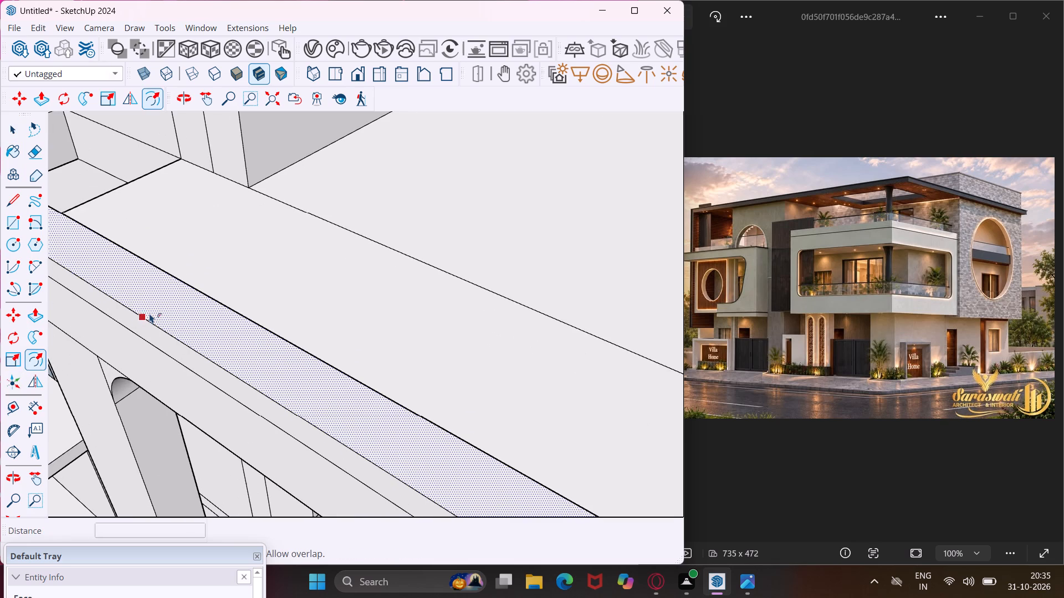
pyautogui.click(150, 313)
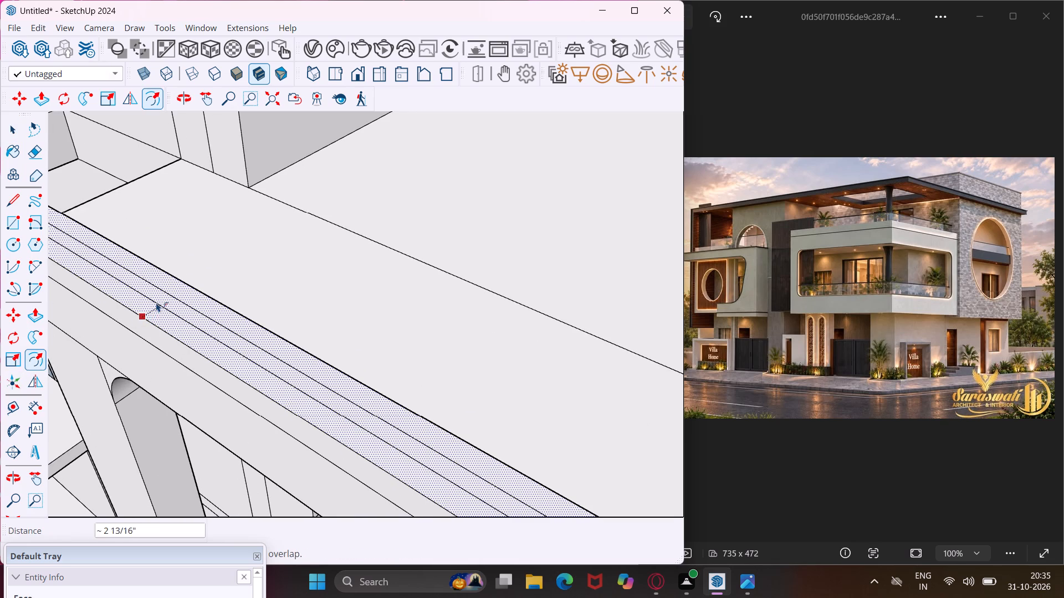
pyautogui.click(156, 302)
pyautogui.press('Escape')
pyautogui.press('space')
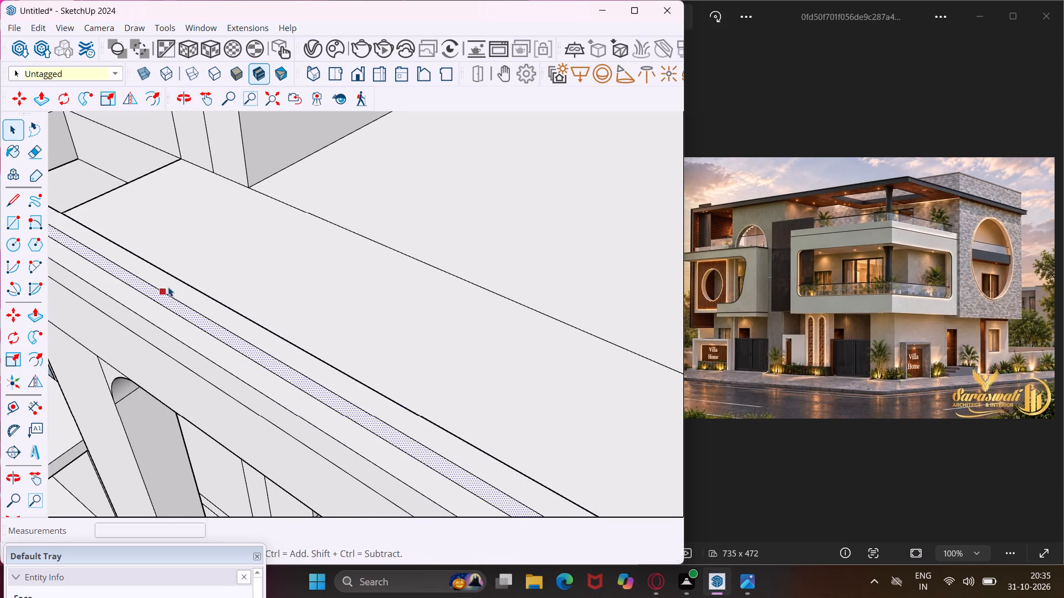
# Move the strip's short end edge at the front run of the curb outward about 3" to meet the curb's end.
pyautogui.scroll(-6, 170, 291)
pyautogui.moveTo(166, 316); pyautogui.dragTo(319, 338, button='middle')
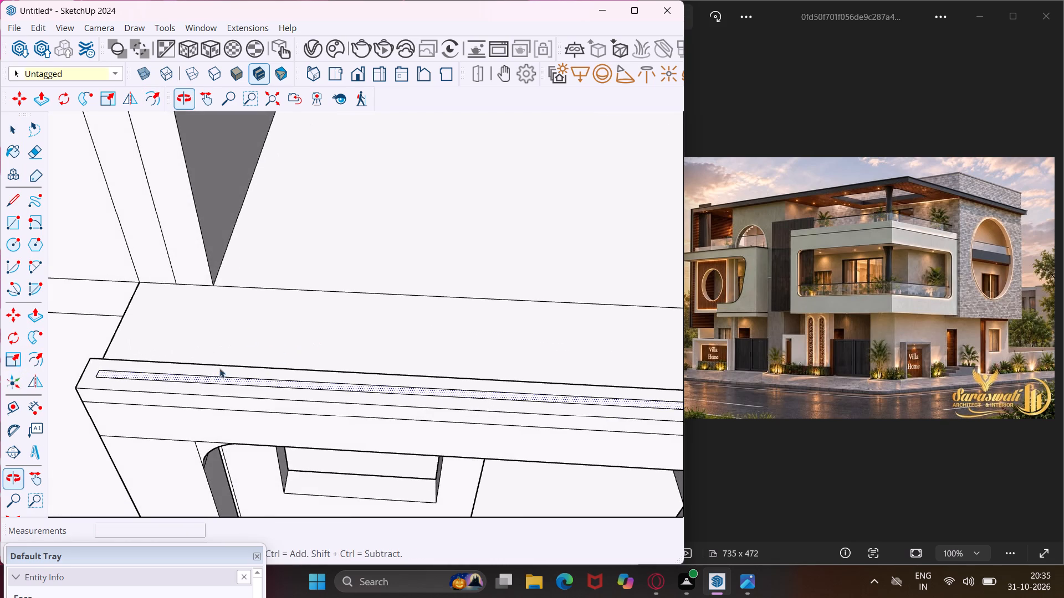
pyautogui.scroll(5, 90, 372)
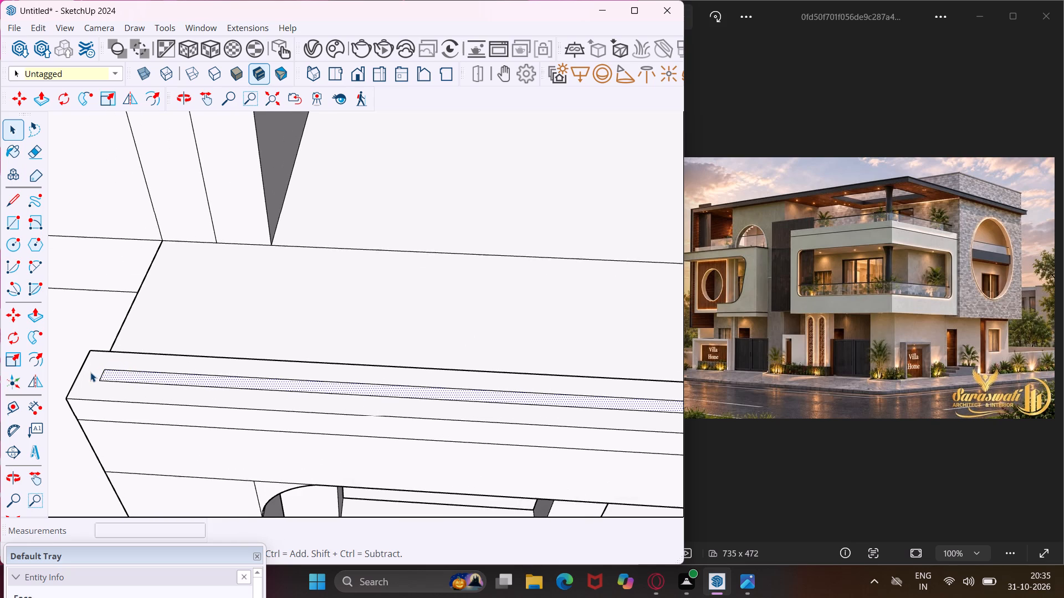
pyautogui.scroll(2, 98, 373)
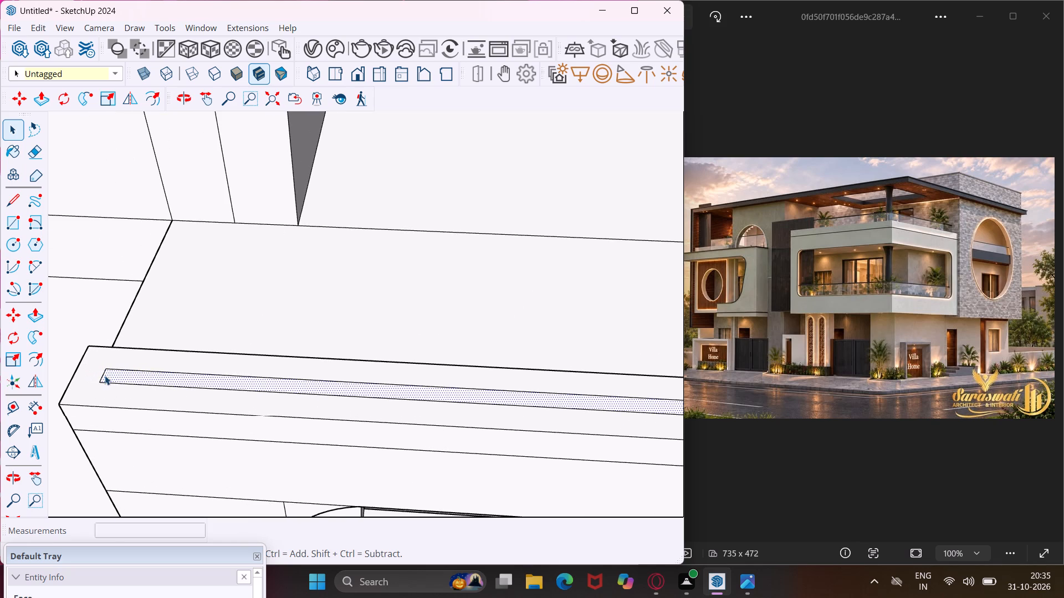
pyautogui.click(101, 375)
pyautogui.press('m')
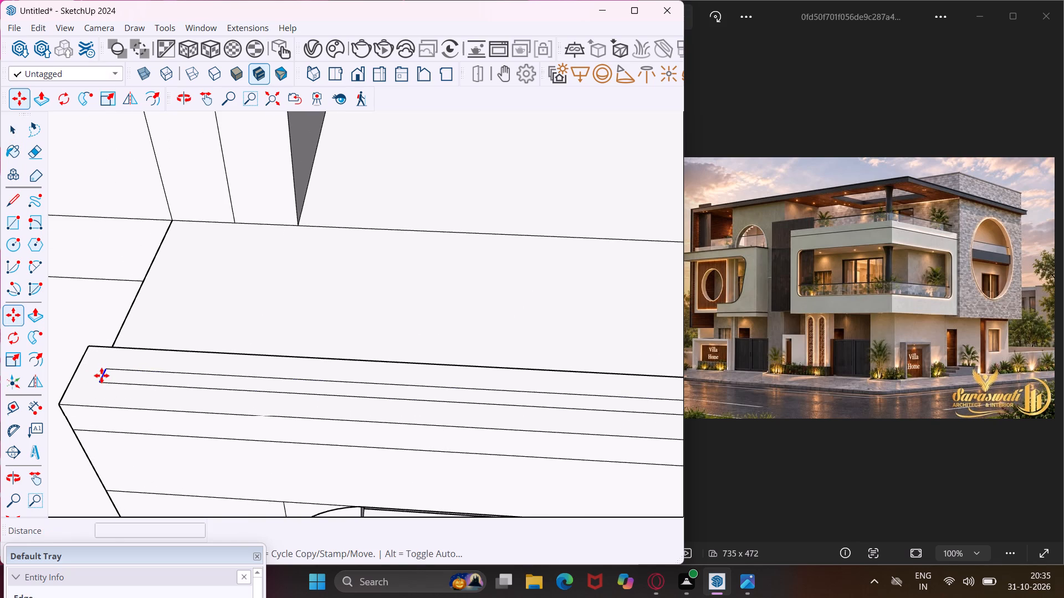
pyautogui.click(101, 375)
pyautogui.click(75, 372)
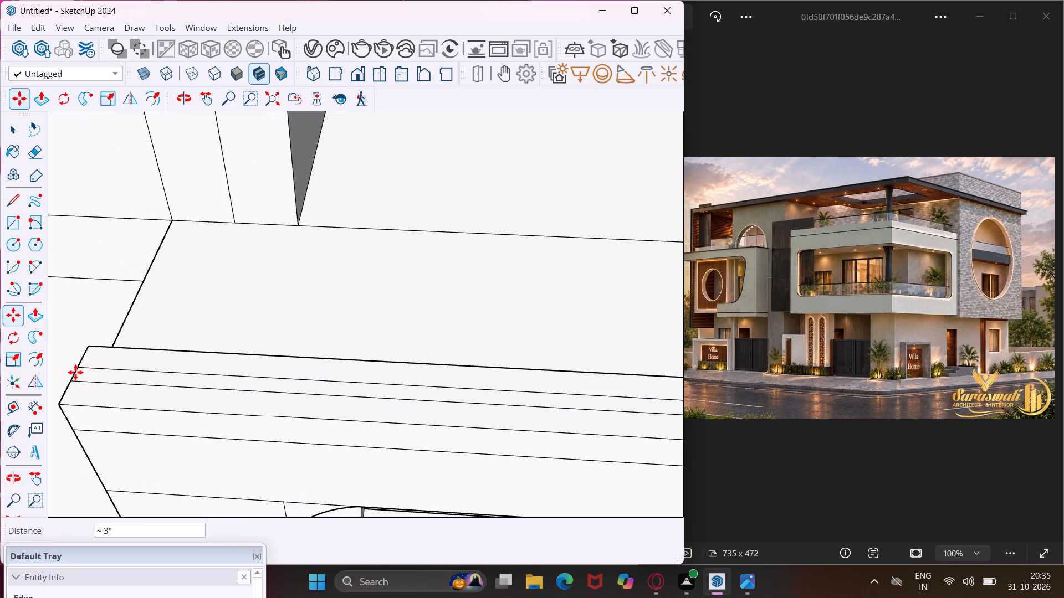
pyautogui.press('Escape')
pyautogui.press('space')
# Move the strip's other short end edge, where the side run meets the wall, outward about 3" to the curb's end.
pyautogui.scroll(-12, 74, 372)
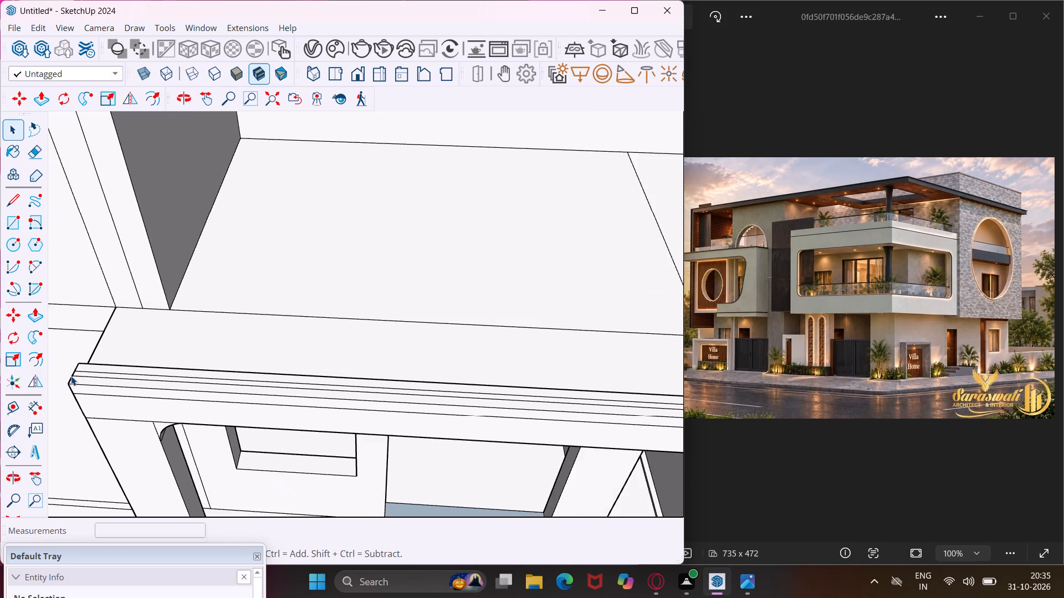
pyautogui.scroll(-8, 71, 376)
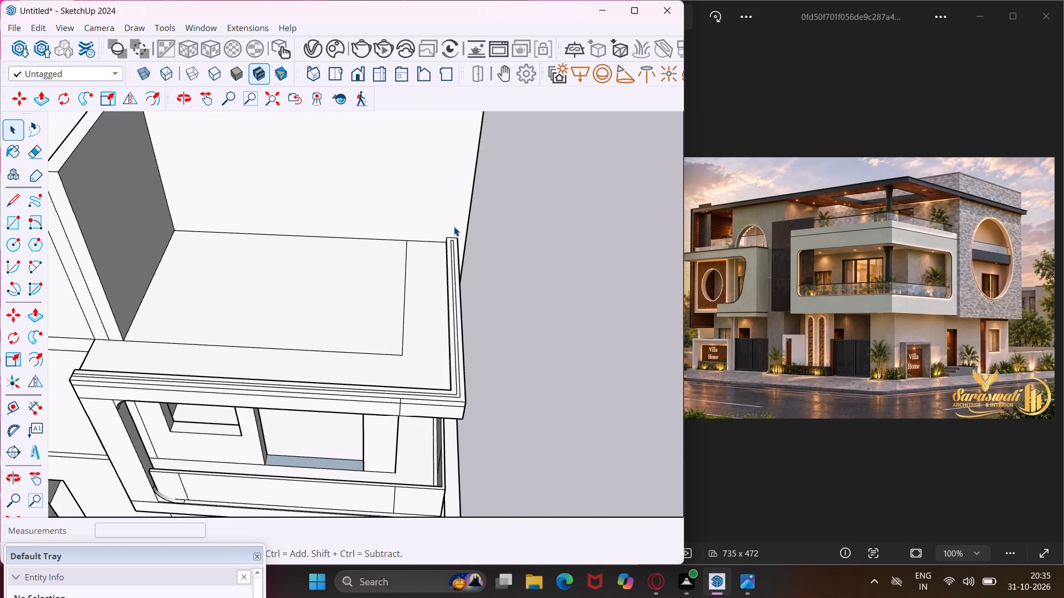
pyautogui.scroll(14, 454, 226)
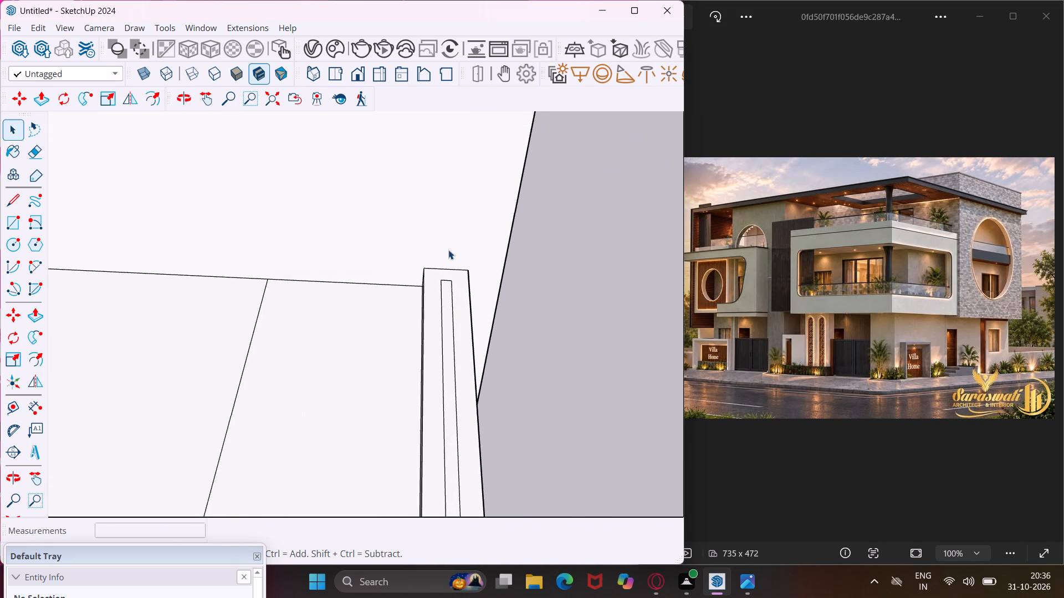
pyautogui.scroll(5, 447, 252)
pyautogui.click(442, 297)
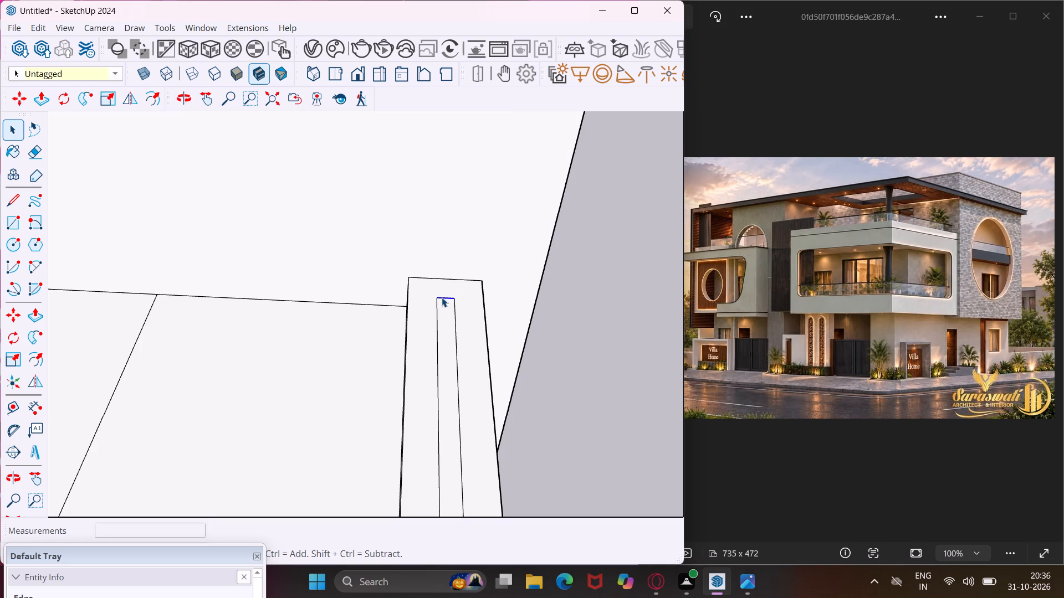
pyautogui.press('m')
pyautogui.click(442, 297)
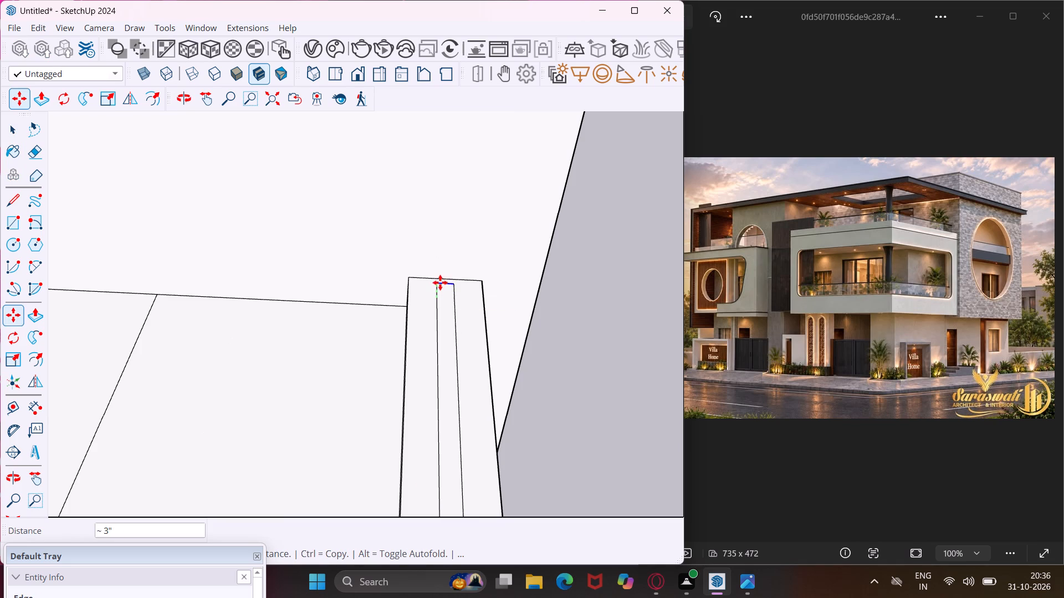
pyautogui.click(440, 280)
pyautogui.press('Escape')
pyautogui.press('space')
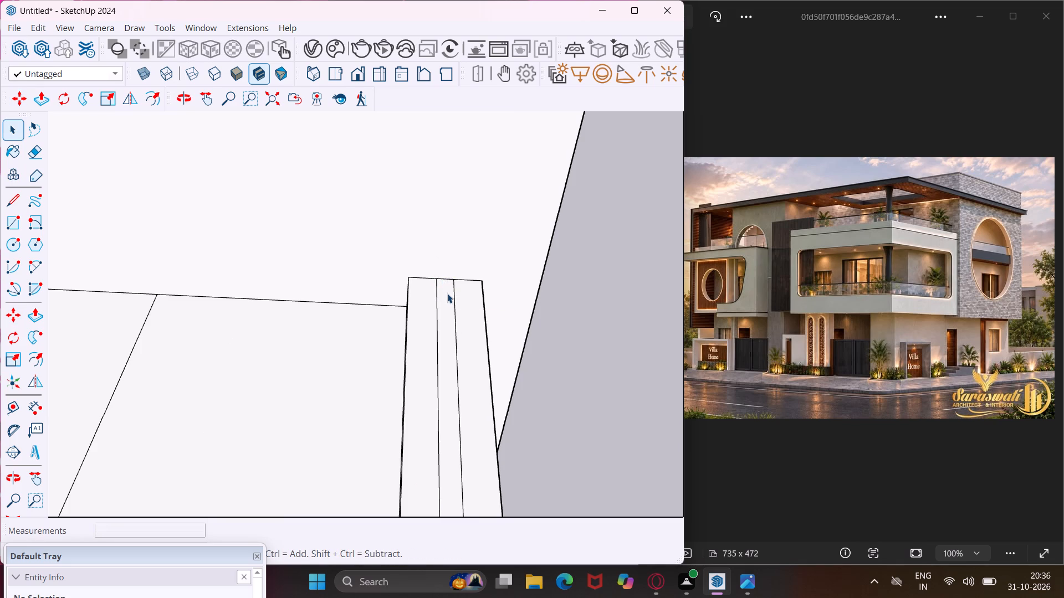
# Push/Pull the thin central strip on top of the curb up 3' as the terrace railing panel.
pyautogui.click(451, 307)
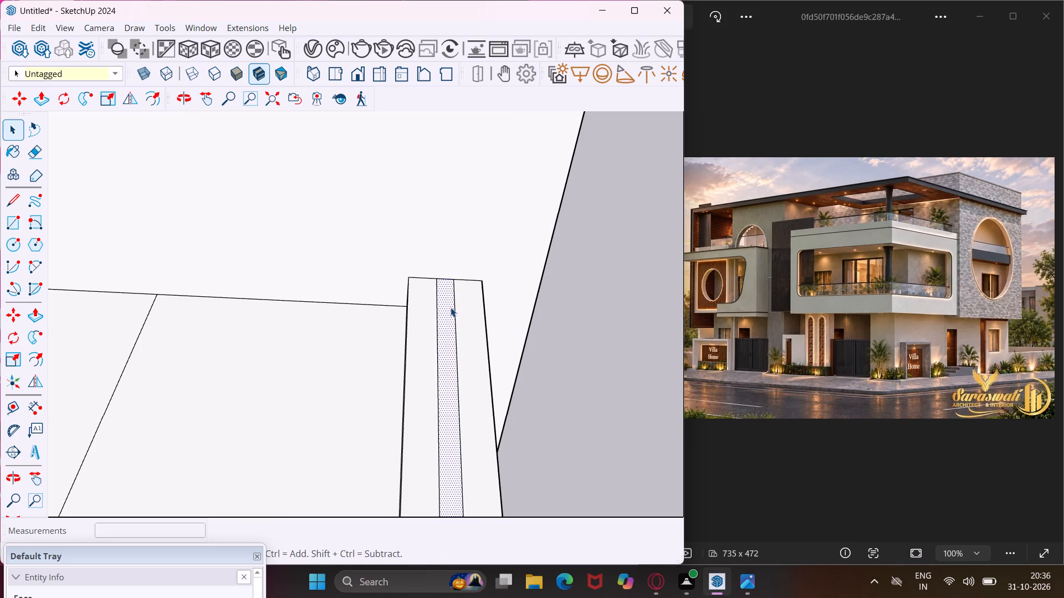
pyautogui.press('p')
pyautogui.click(451, 307)
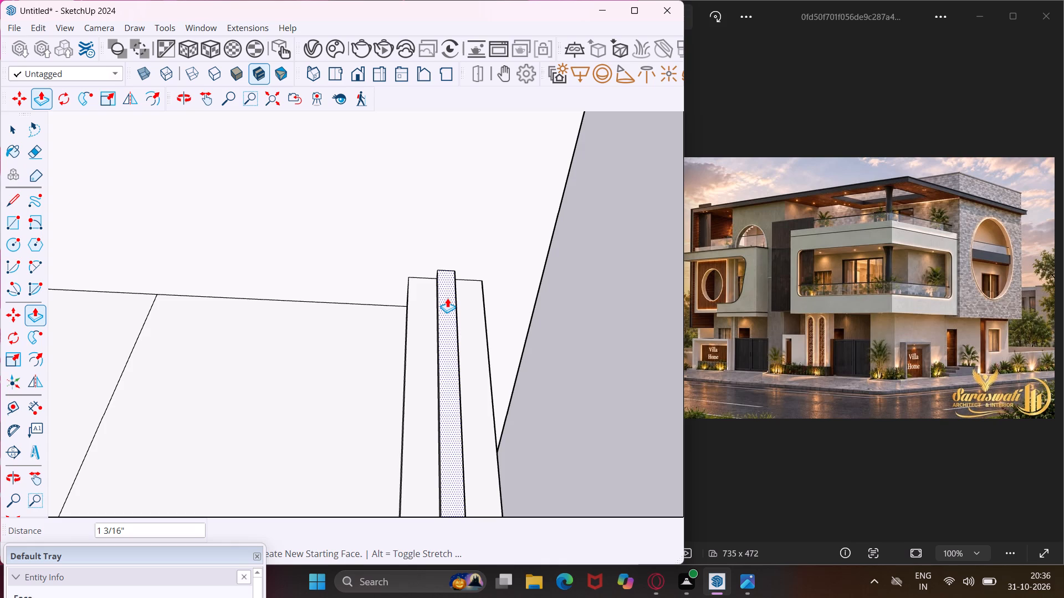
pyautogui.moveTo(447, 298); pyautogui.dragTo(367, 233, button='middle')
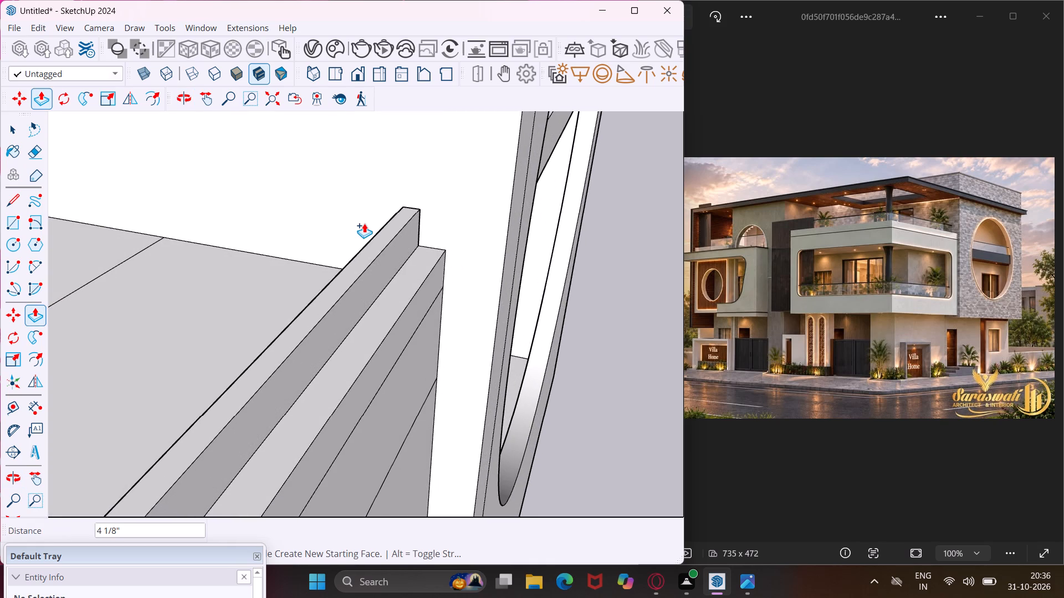
pyautogui.write("3'")
pyautogui.press('Return')
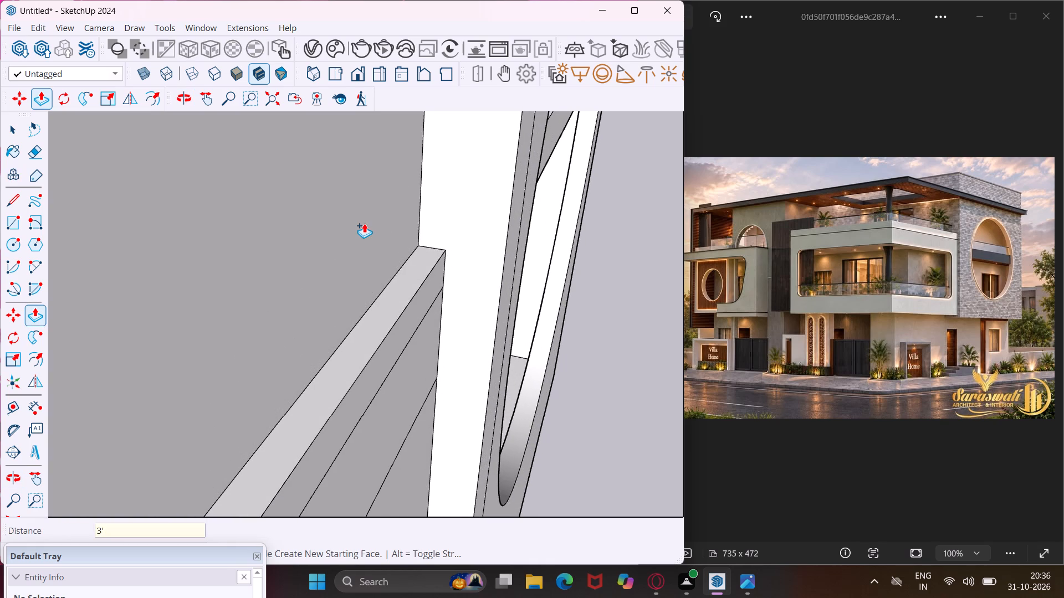
pyautogui.scroll(-6, 365, 222)
pyautogui.scroll(-6, 410, 201)
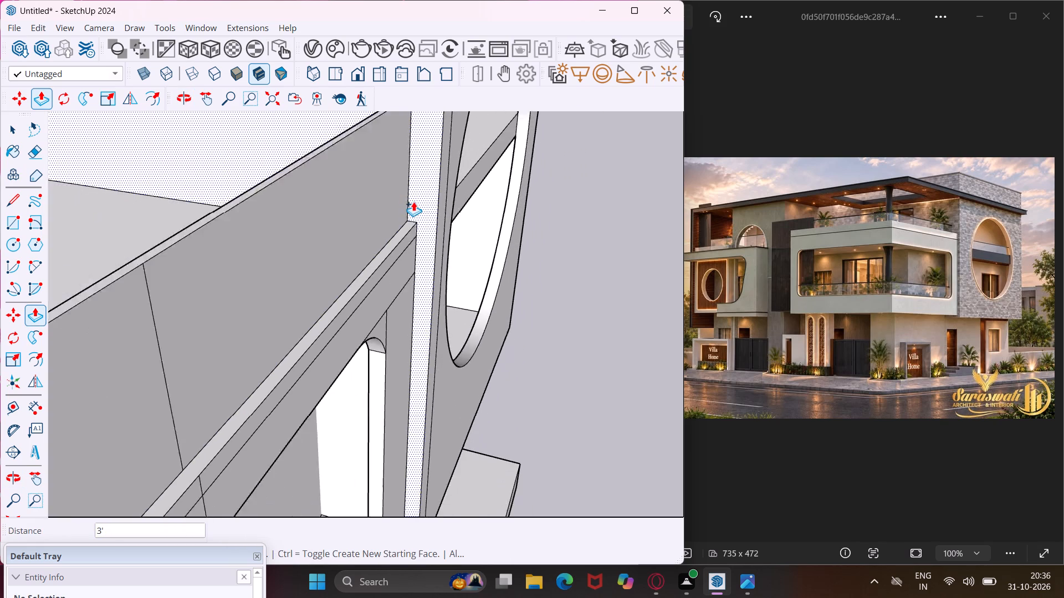
pyautogui.scroll(-17, 413, 202)
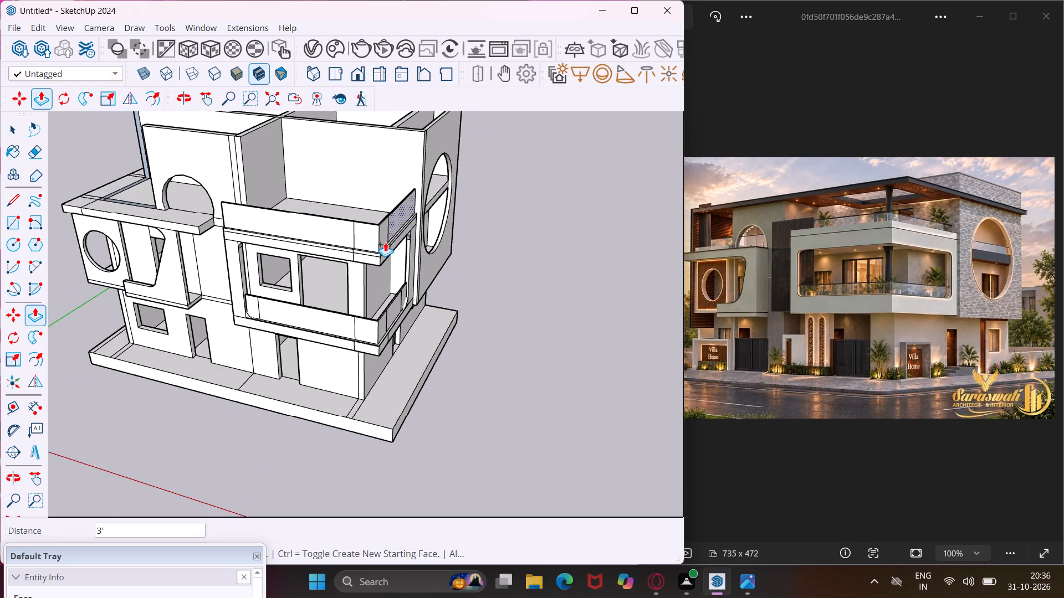
pyautogui.press('Escape')
pyautogui.press('space')
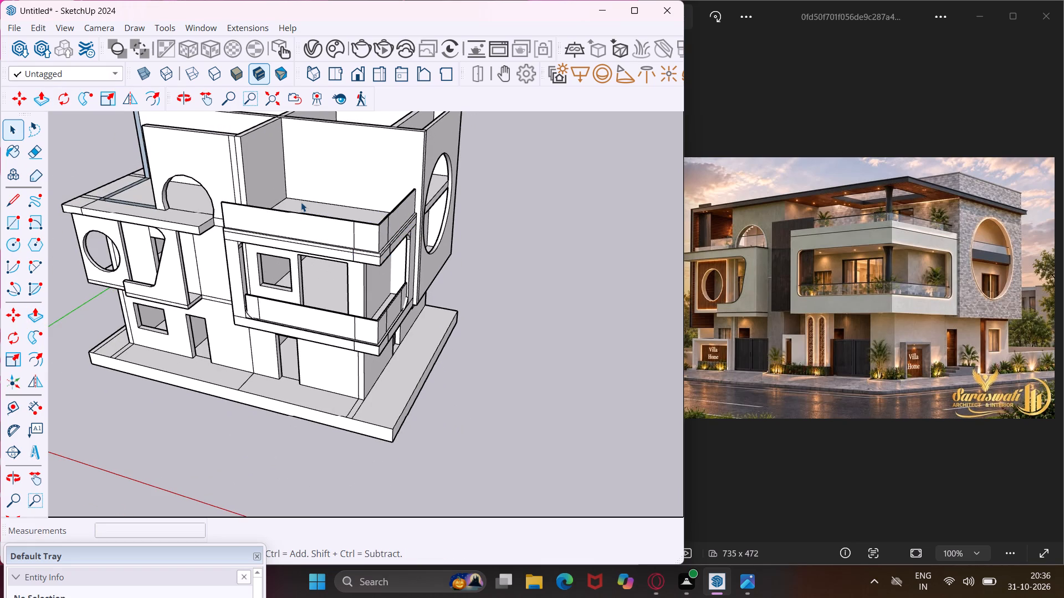
# Examine the villa from the front, side and above to check the new terrace railing and the upper-floor walls.
pyautogui.moveTo(301, 202); pyautogui.dragTo(442, 218, button='middle')
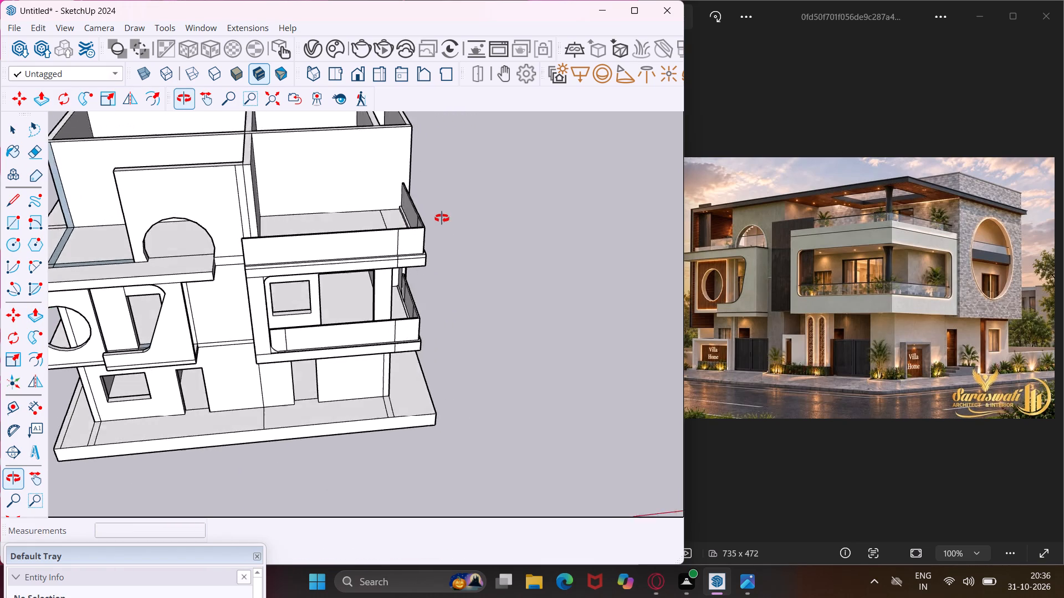
pyautogui.moveTo(442, 218); pyautogui.dragTo(469, 221, button='middle')
pyautogui.scroll(-3, 463, 178)
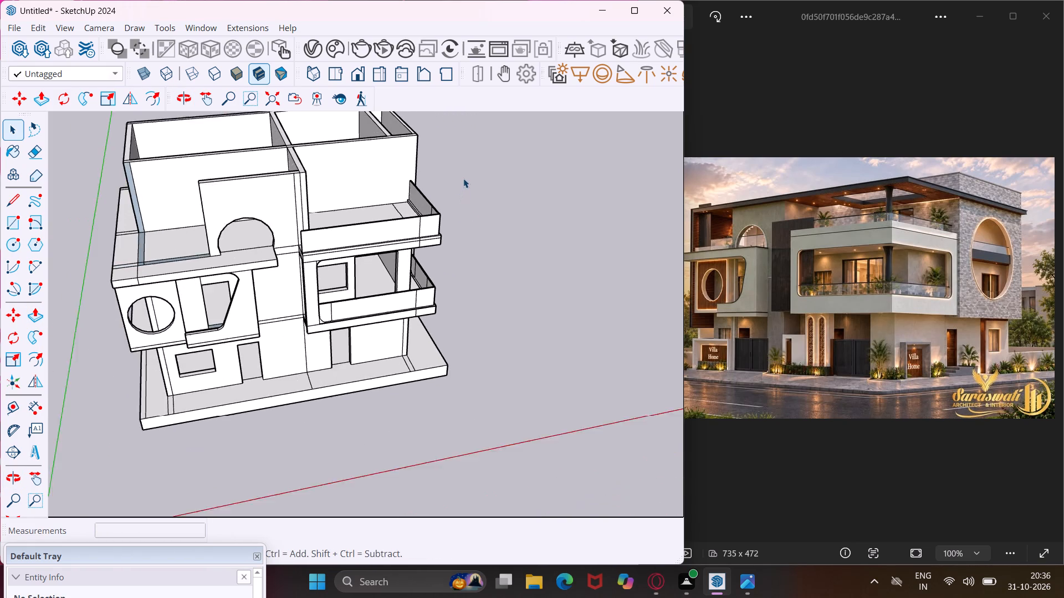
pyautogui.scroll(-1, 463, 178)
pyautogui.scroll(5, 216, 225)
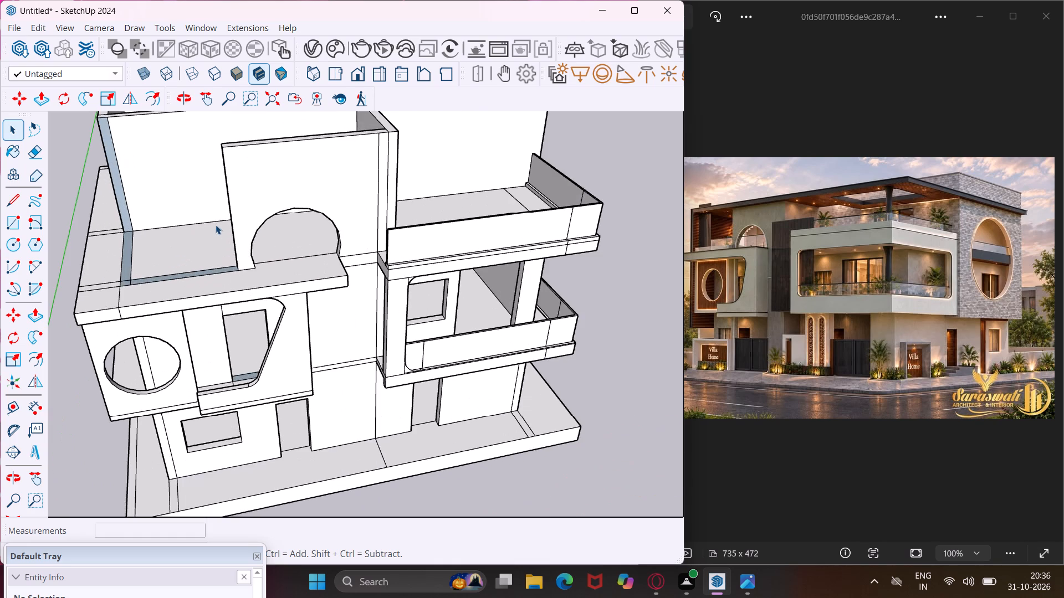
pyautogui.moveTo(216, 225); pyautogui.dragTo(346, 197, button='middle')
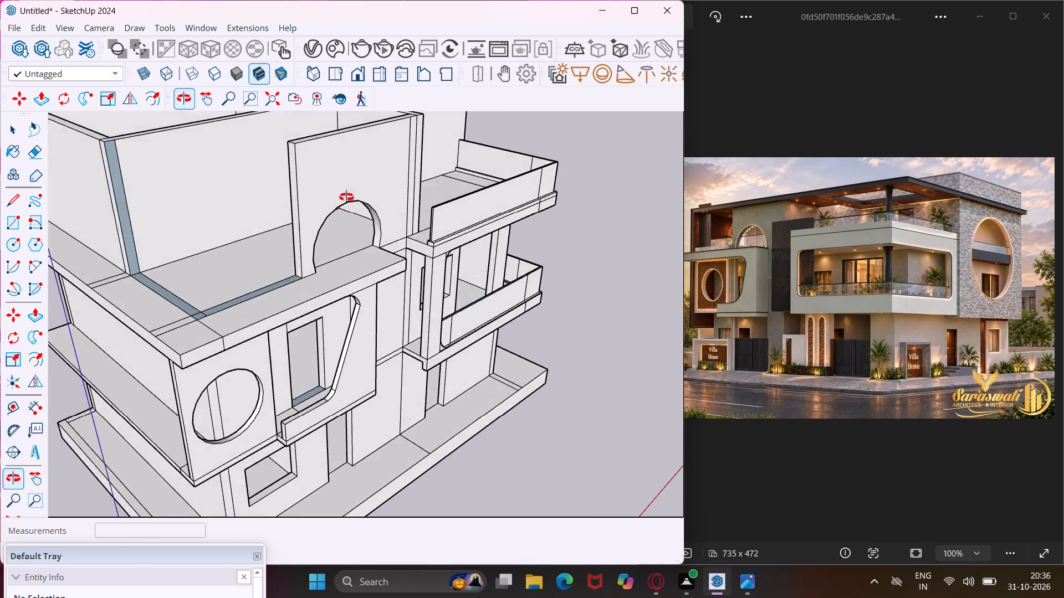
pyautogui.moveTo(346, 197); pyautogui.dragTo(374, 155, button='middle')
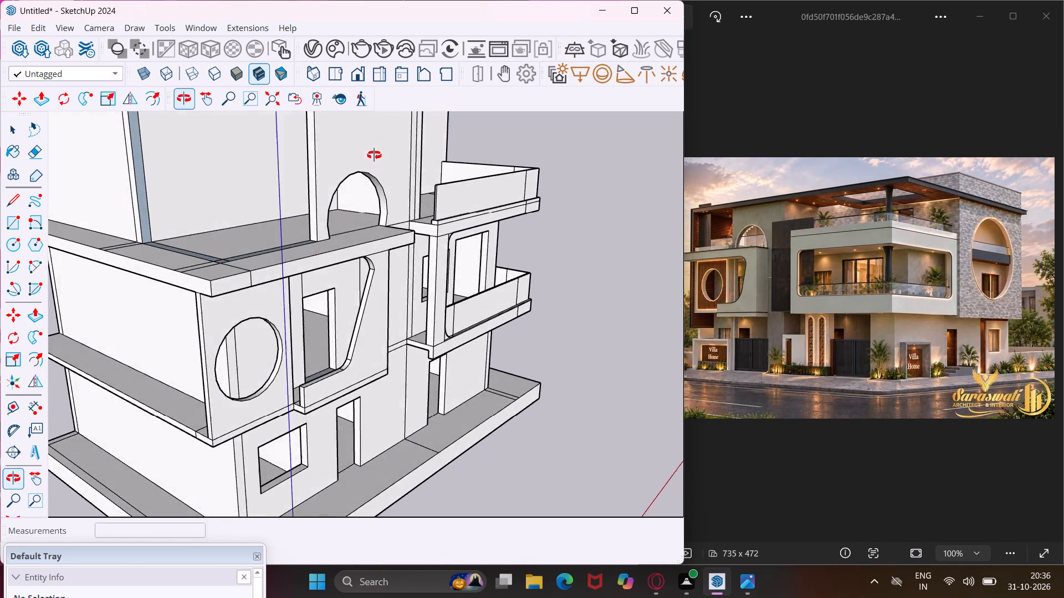
pyautogui.moveTo(374, 155); pyautogui.dragTo(417, 178, button='middle')
pyautogui.scroll(-6, 415, 183)
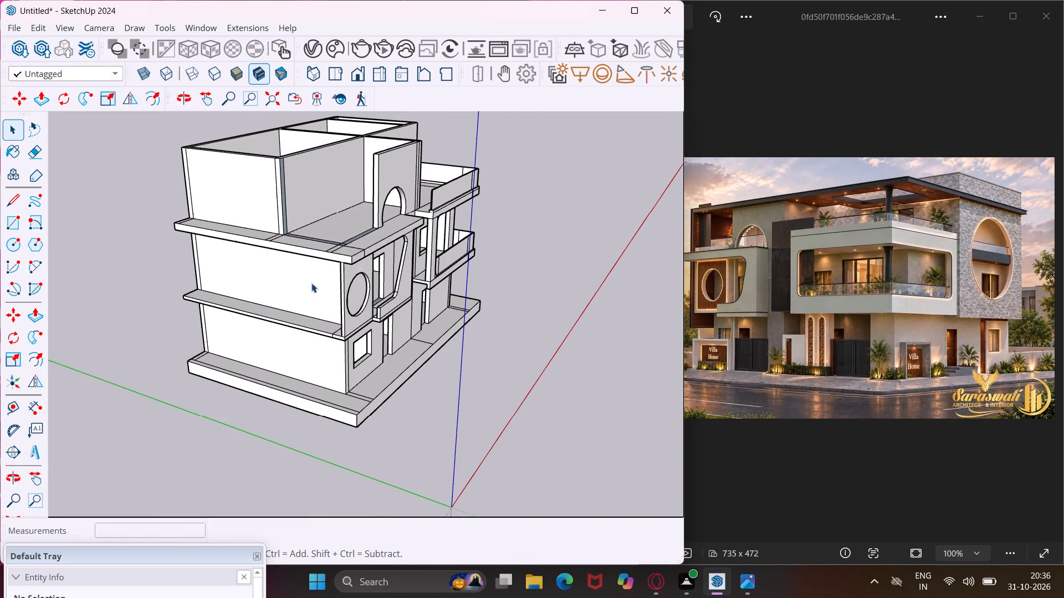
pyautogui.moveTo(313, 307); pyautogui.dragTo(339, 342, button='middle')
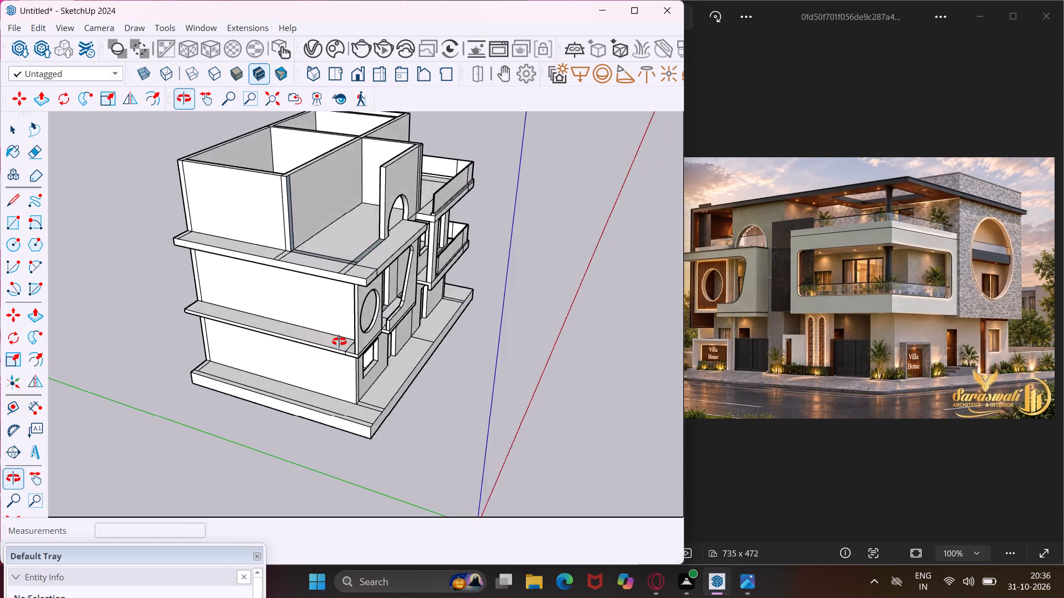
pyautogui.moveTo(339, 342); pyautogui.dragTo(416, 385, button='middle')
pyautogui.scroll(-5, 340, 399)
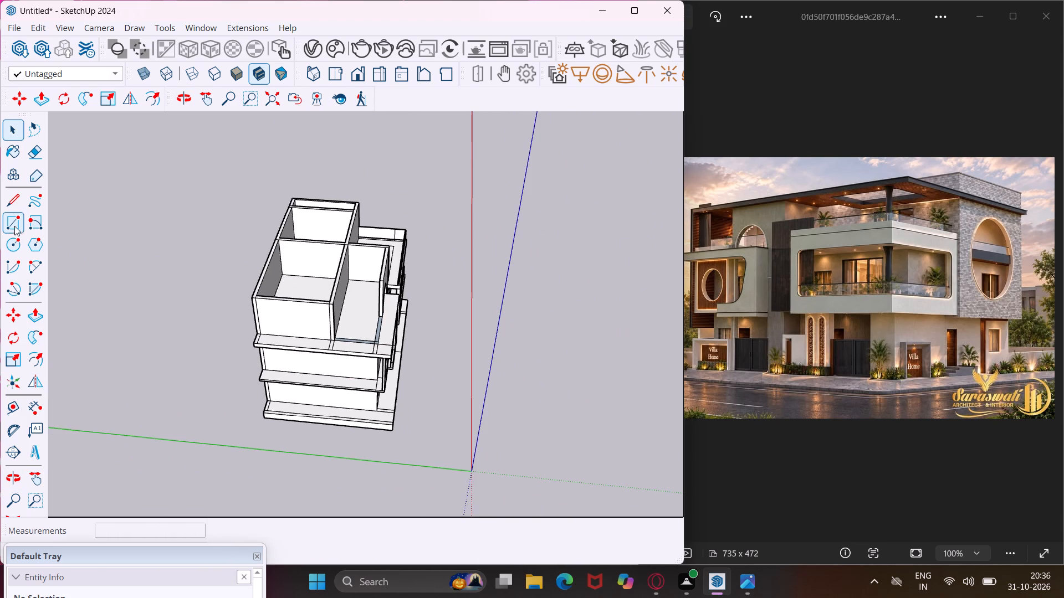
# Draw an upright 39' 6 1/8" by 6" rotated rectangle along the top outer edge of the upper floor's long rear wall.
pyautogui.click(32, 225)
pyautogui.scroll(9, 268, 181)
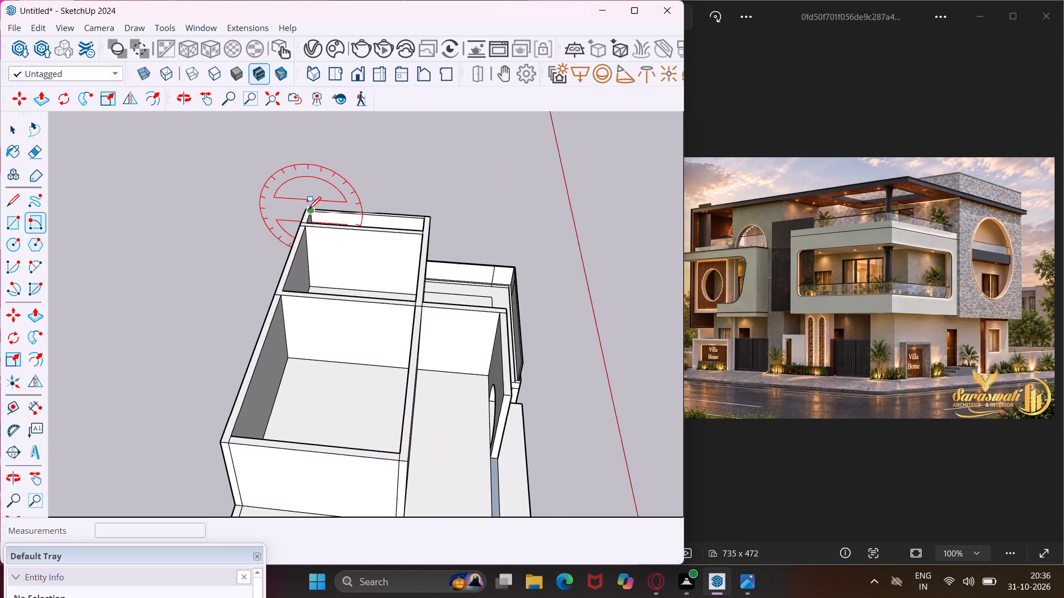
pyautogui.click(304, 208)
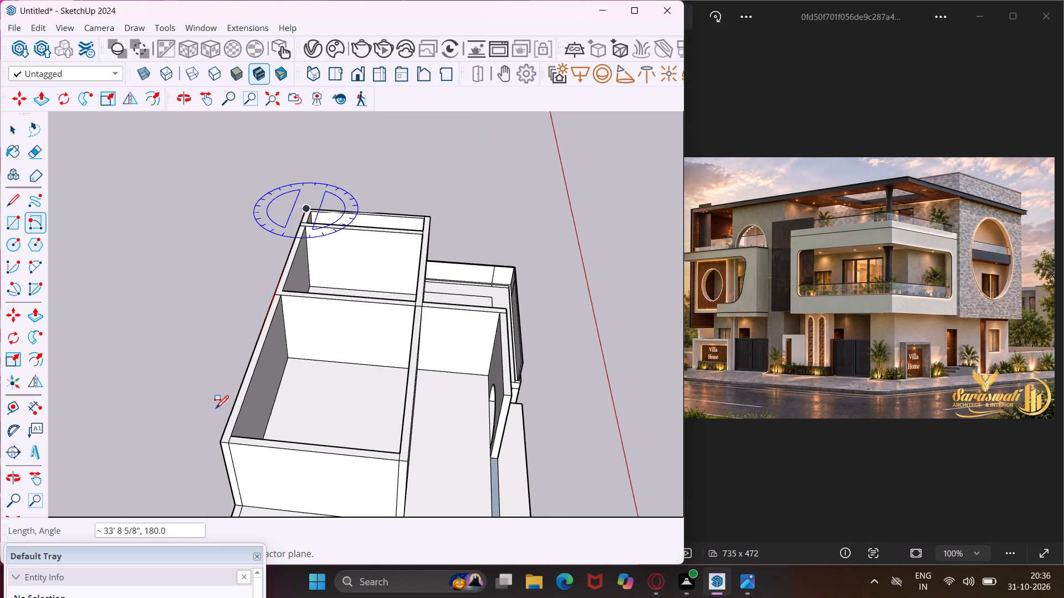
pyautogui.click(219, 441)
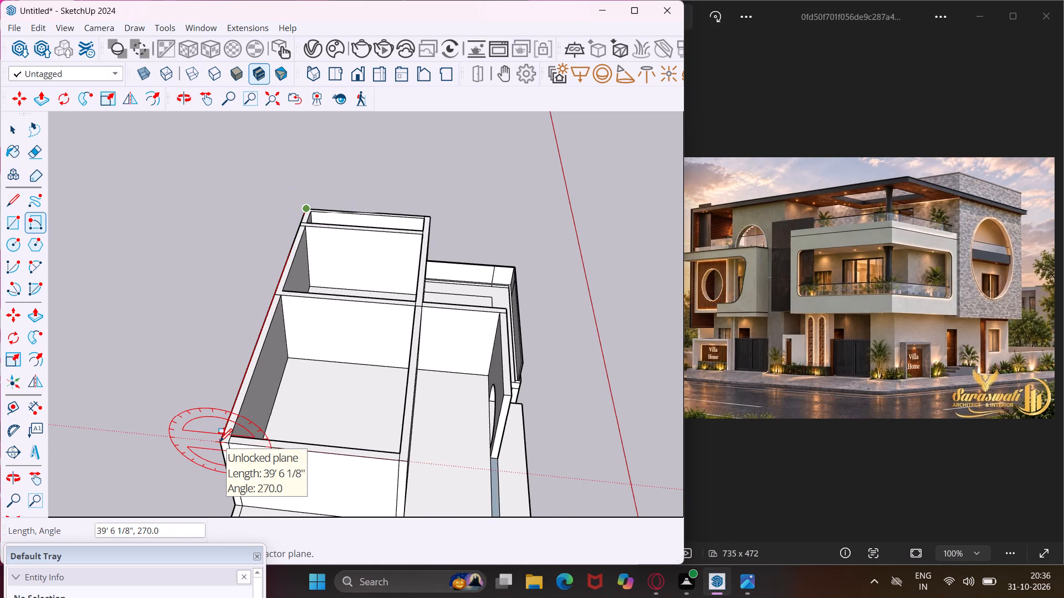
pyautogui.moveTo(219, 441); pyautogui.dragTo(287, 311, button='middle')
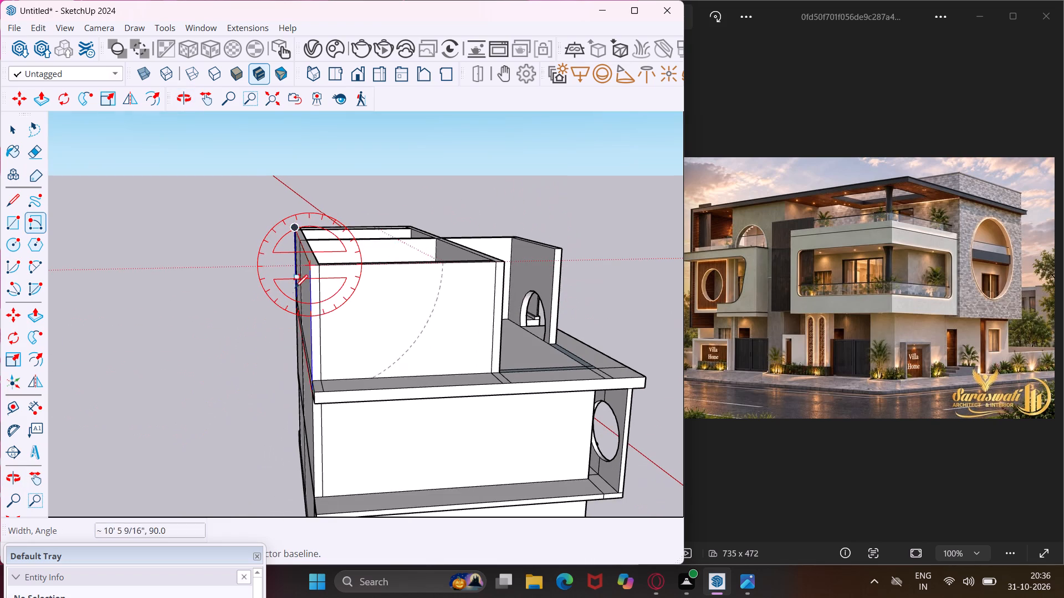
pyautogui.moveTo(310, 248); pyautogui.dragTo(306, 212, button='middle')
pyautogui.scroll(3, 306, 208)
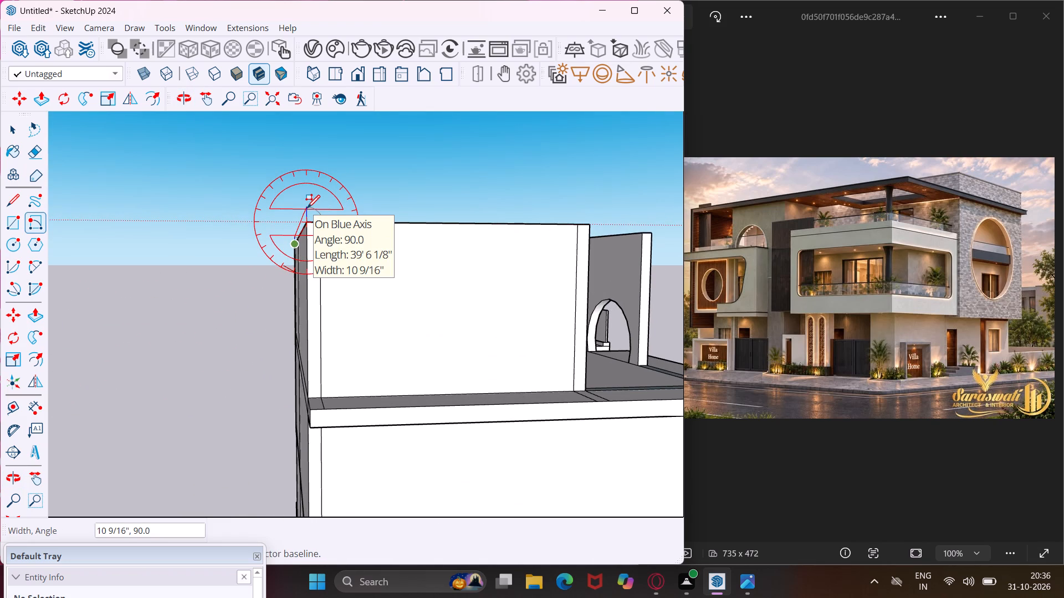
pyautogui.press('6')
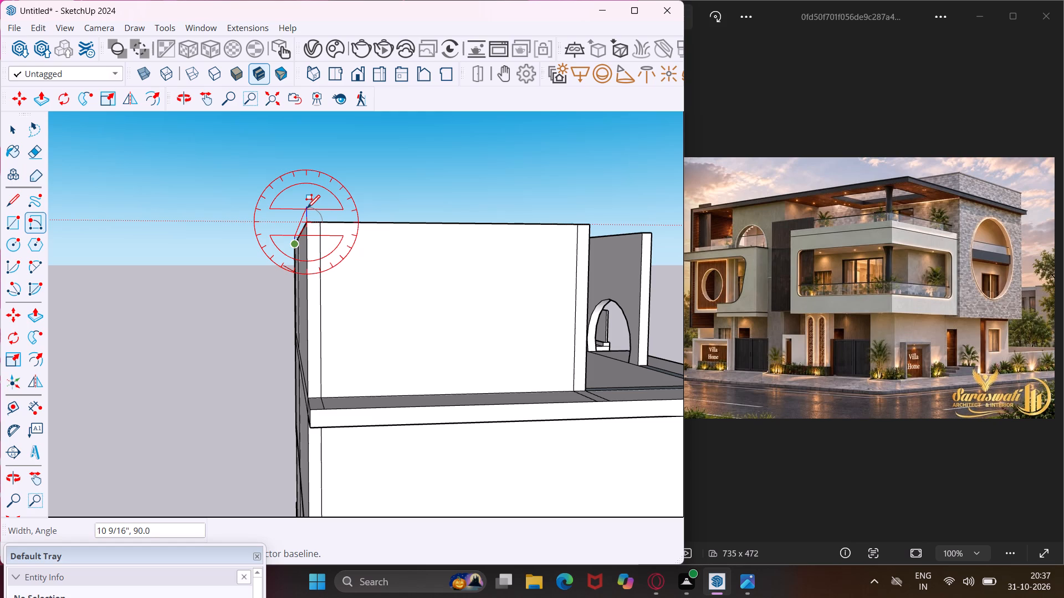
pyautogui.hotkey('shift', '"')
pyautogui.press('Return')
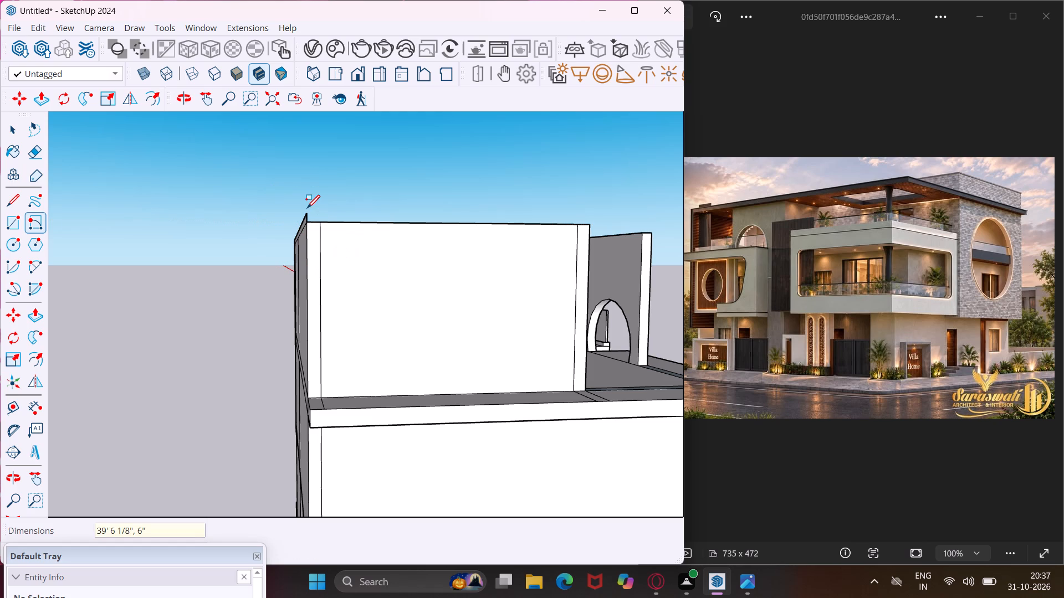
pyautogui.press('Escape')
pyautogui.press('space')
# Push/Pull the upright 6" strip 26' across the upper-floor walls toward the terrace side as the roof slab.
pyautogui.moveTo(306, 208); pyautogui.dragTo(296, 207, button='middle')
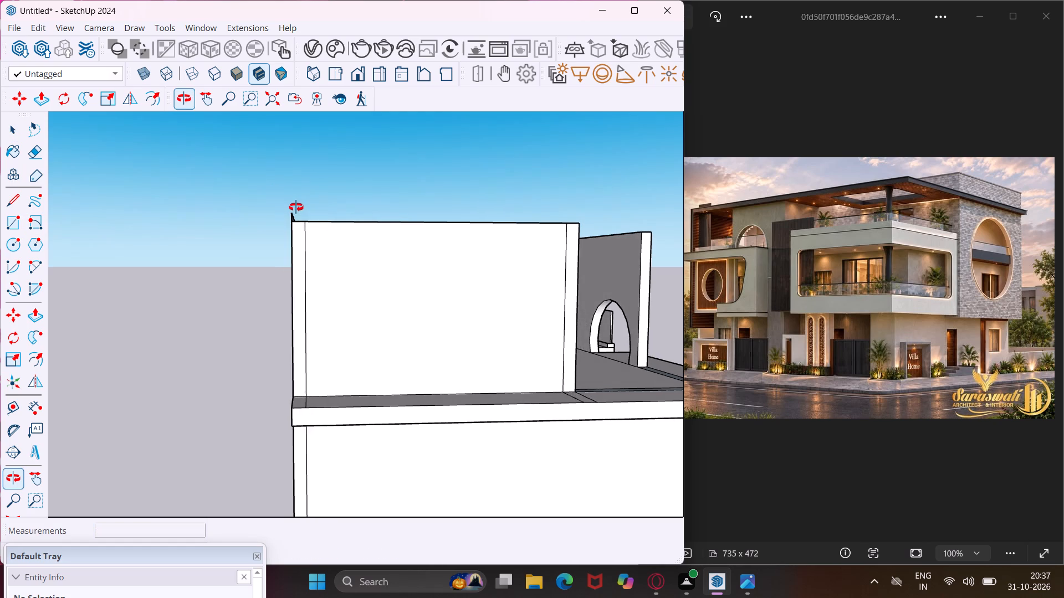
pyautogui.moveTo(296, 207); pyautogui.dragTo(224, 267, button='middle')
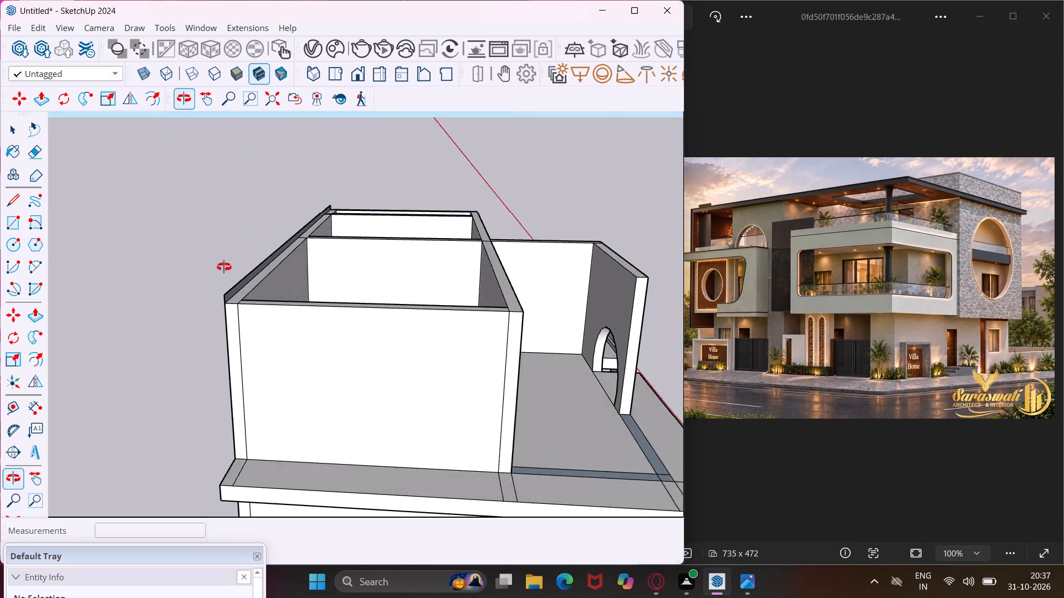
pyautogui.moveTo(224, 267); pyautogui.dragTo(202, 272, button='middle')
pyautogui.scroll(7, 192, 290)
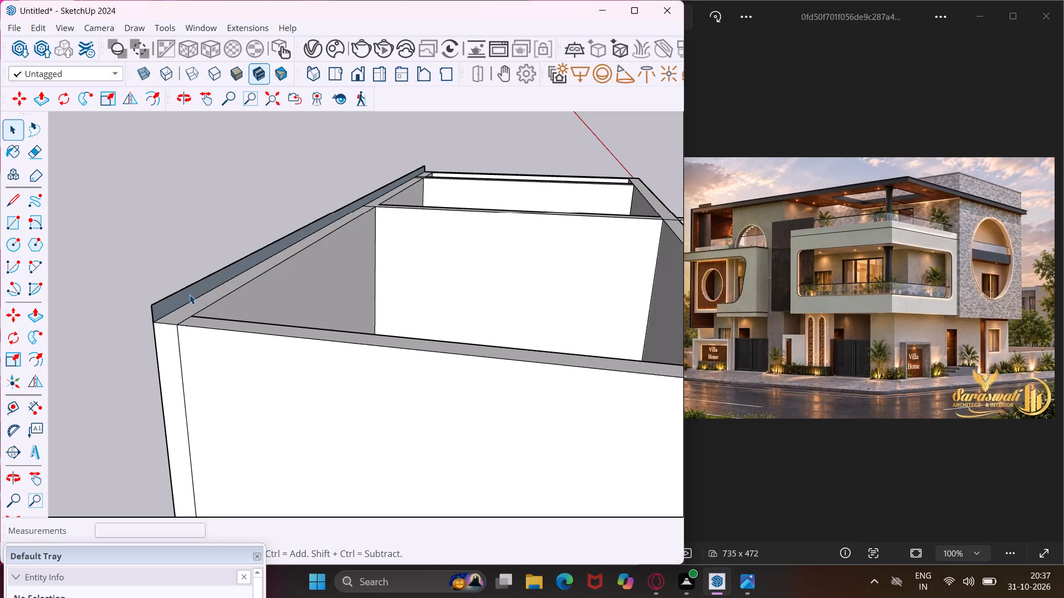
pyautogui.click(190, 295)
pyautogui.press('p')
pyautogui.click(190, 295)
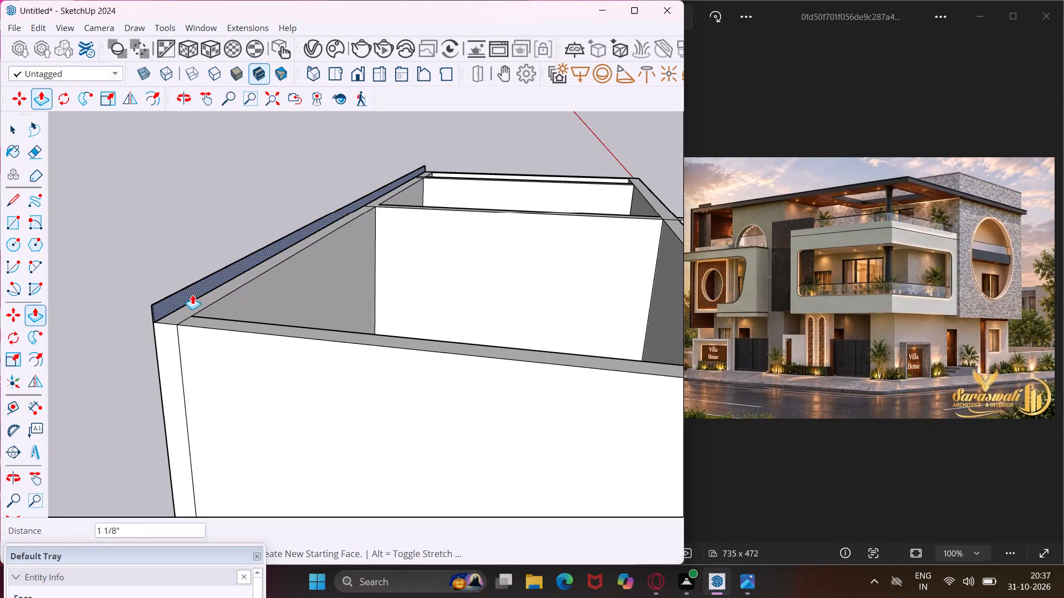
pyautogui.scroll(-6, 199, 296)
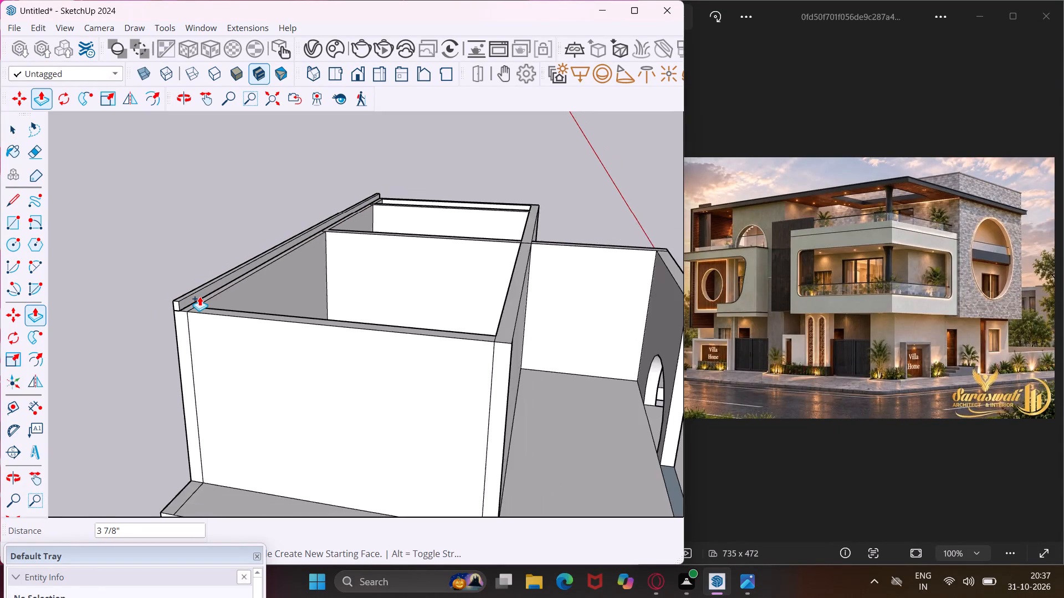
pyautogui.scroll(-8, 199, 296)
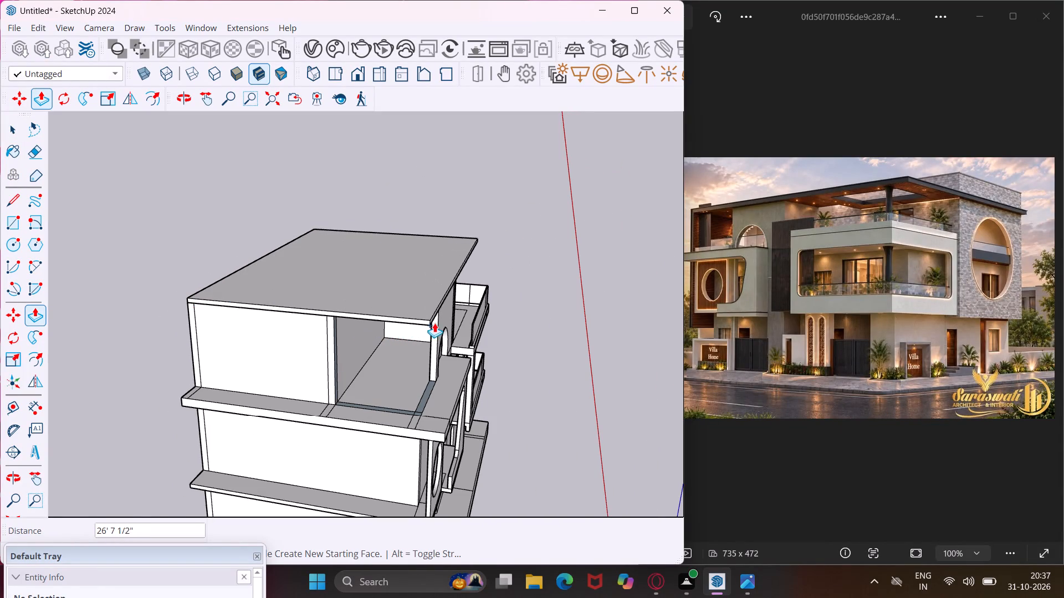
pyautogui.click(438, 331)
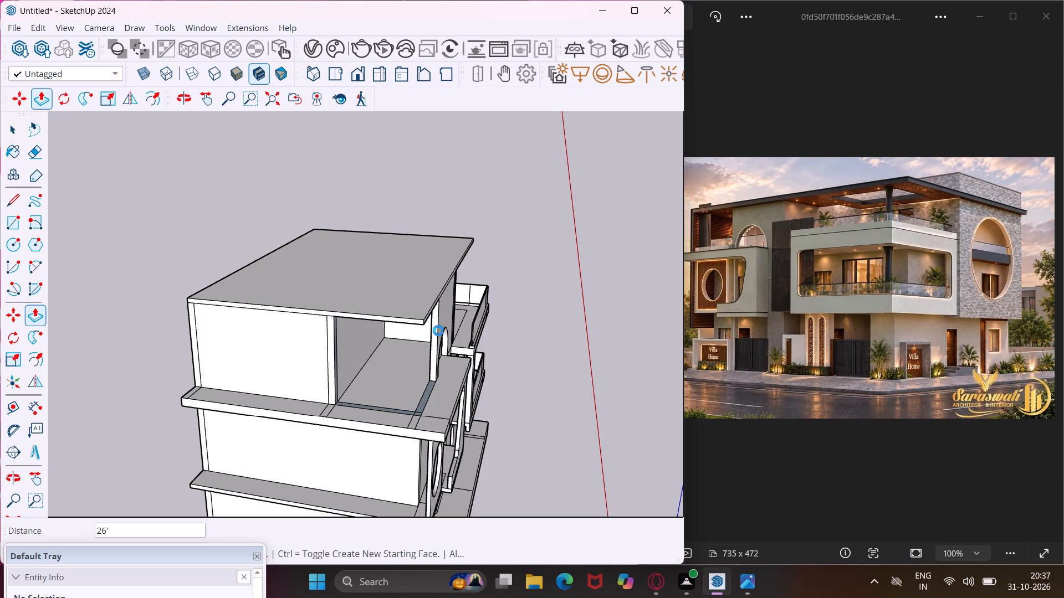
# Push/Pull the roof slab's long edge face above the arched wall outward about 1' 6 3/4".
pyautogui.moveTo(438, 328); pyautogui.dragTo(293, 322, button='middle')
pyautogui.scroll(8, 326, 295)
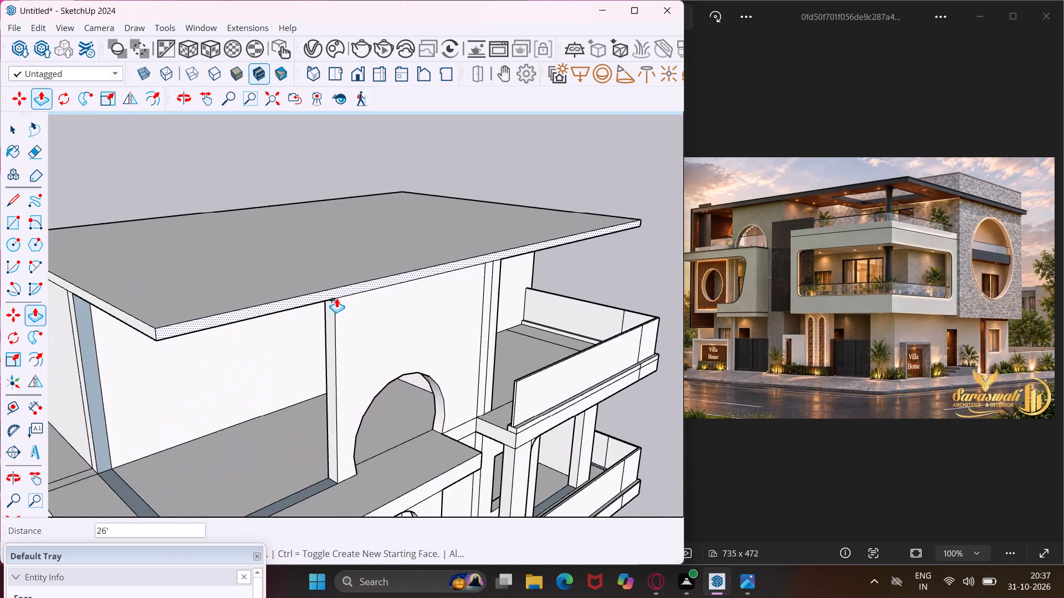
pyautogui.scroll(4, 336, 298)
pyautogui.click(345, 289)
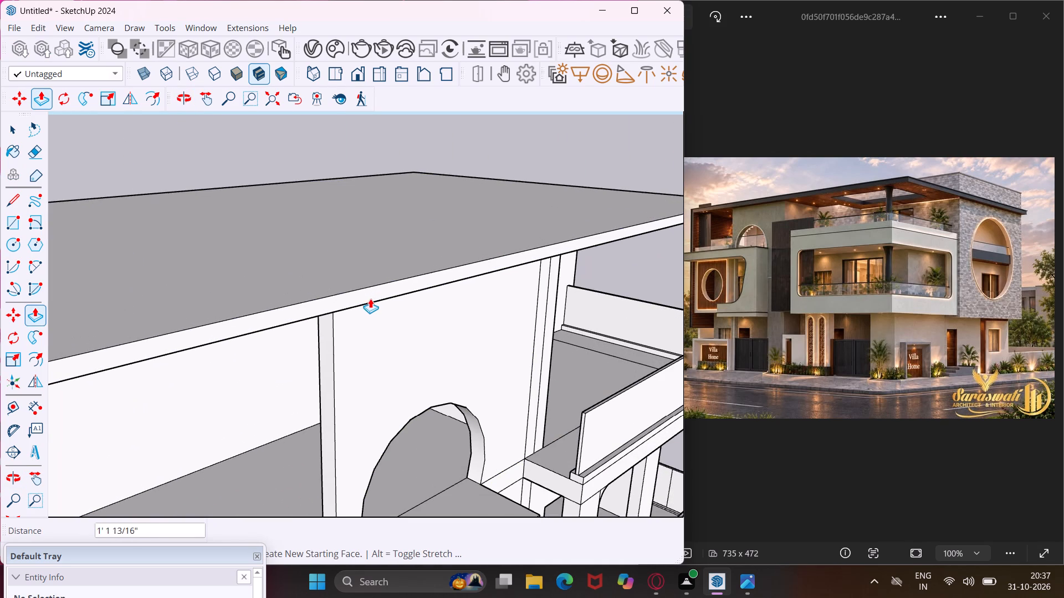
pyautogui.click(379, 301)
# Push/Pull the roof slab's short edge face above the plain end wall outward 3', matching the floor slab ledge below.
pyautogui.moveTo(379, 301); pyautogui.dragTo(473, 221, button='middle')
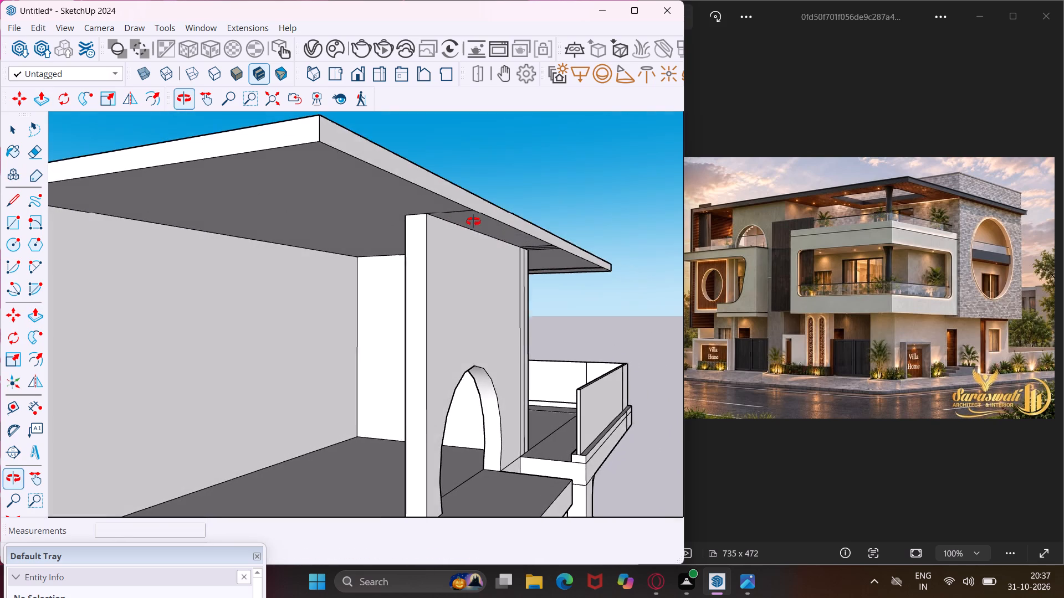
pyautogui.moveTo(473, 221); pyautogui.dragTo(476, 221, button='middle')
pyautogui.scroll(-5, 474, 220)
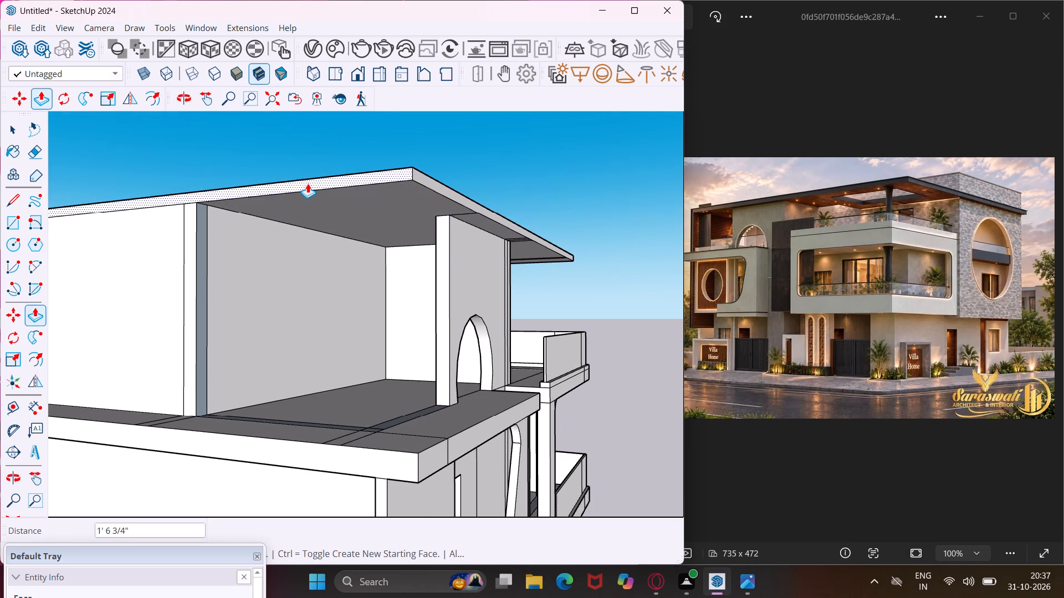
pyautogui.moveTo(308, 183); pyautogui.dragTo(571, 289, button='middle')
pyautogui.scroll(-1, 545, 235)
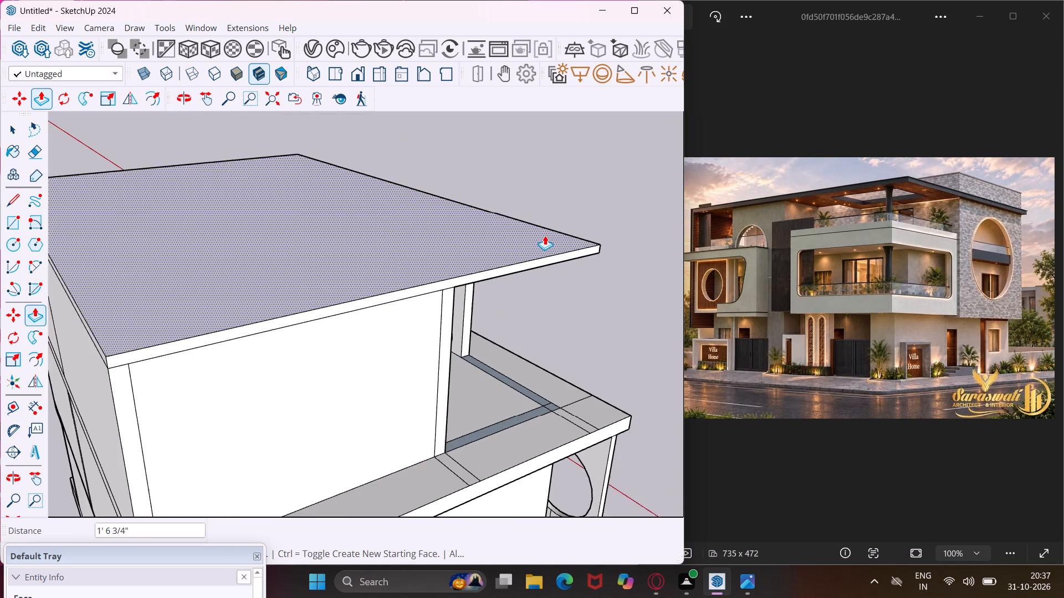
pyautogui.scroll(-2, 545, 235)
pyautogui.scroll(3, 287, 320)
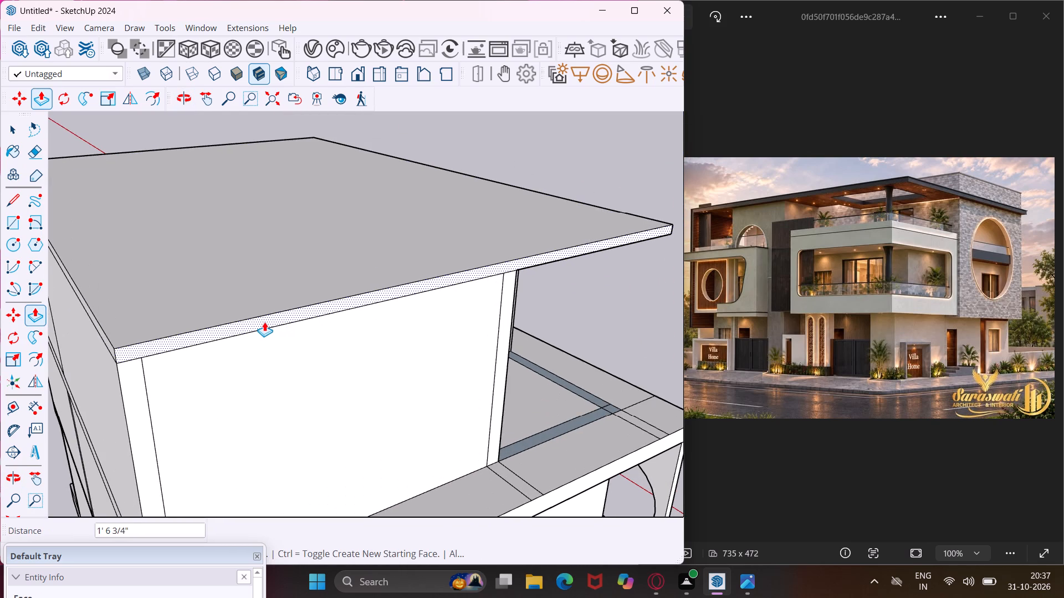
pyautogui.click(264, 322)
pyautogui.scroll(-5, 288, 335)
pyautogui.moveTo(288, 335); pyautogui.dragTo(320, 289, button='middle')
pyautogui.click(301, 476)
# Push/Pull the roof slab's short edge face above the circular-opening wall outward about 7".
pyautogui.scroll(-5, 268, 478)
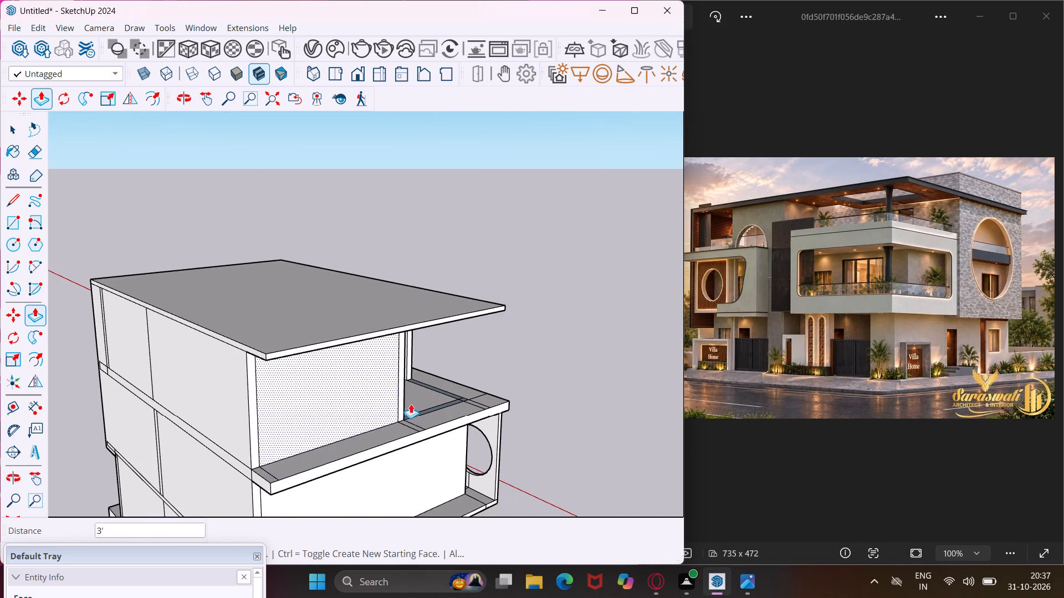
pyautogui.moveTo(520, 315); pyautogui.dragTo(90, 400, button='middle')
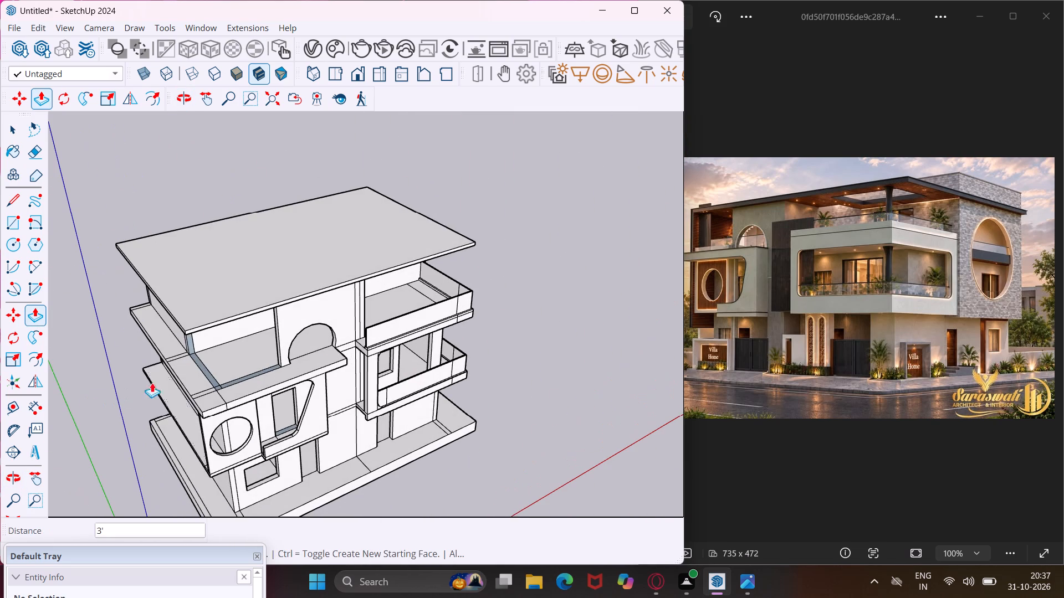
pyautogui.scroll(4, 509, 228)
pyautogui.moveTo(509, 228); pyautogui.dragTo(135, 321, button='middle')
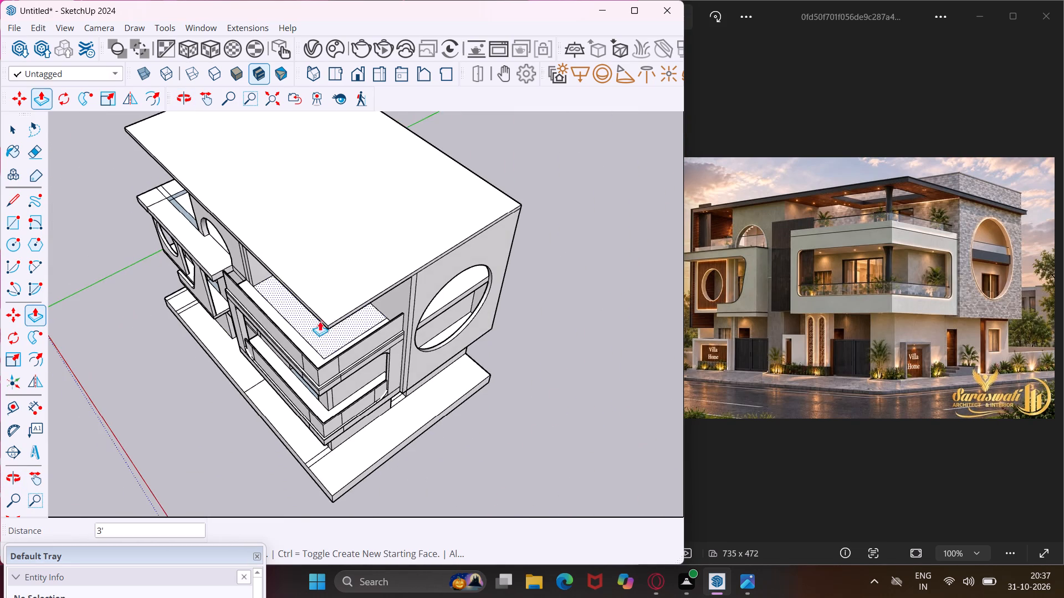
pyautogui.scroll(5, 343, 318)
pyautogui.moveTo(345, 314); pyautogui.dragTo(345, 224, button='middle')
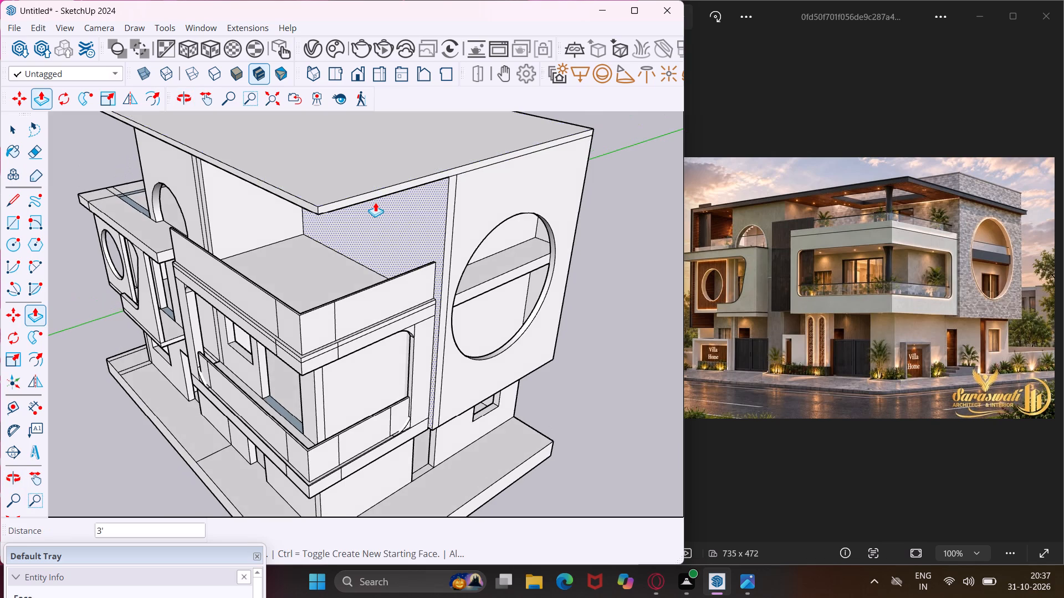
pyautogui.scroll(6, 375, 202)
pyautogui.click(371, 185)
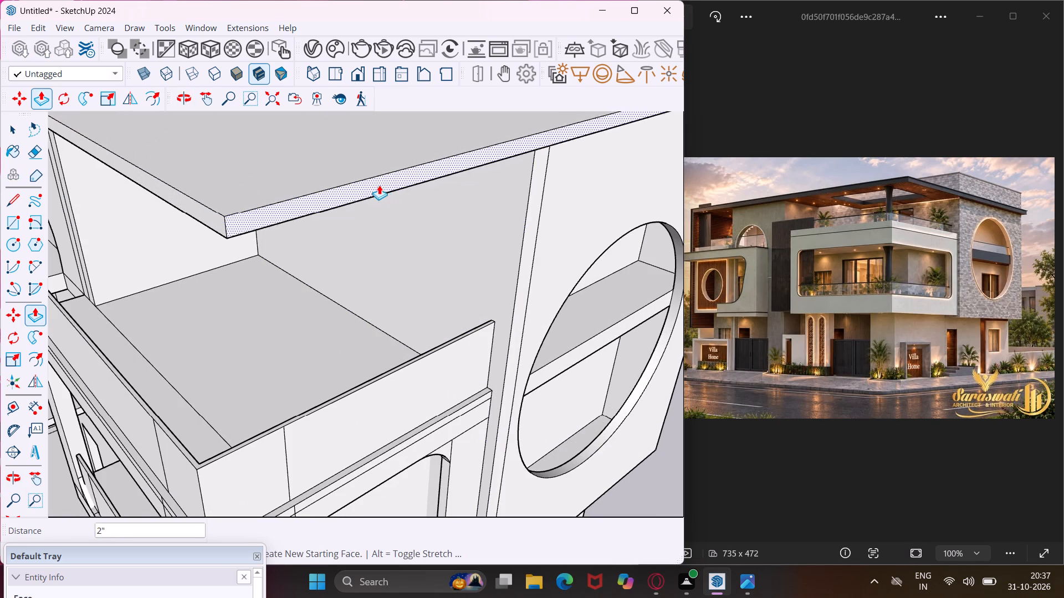
pyautogui.click(387, 189)
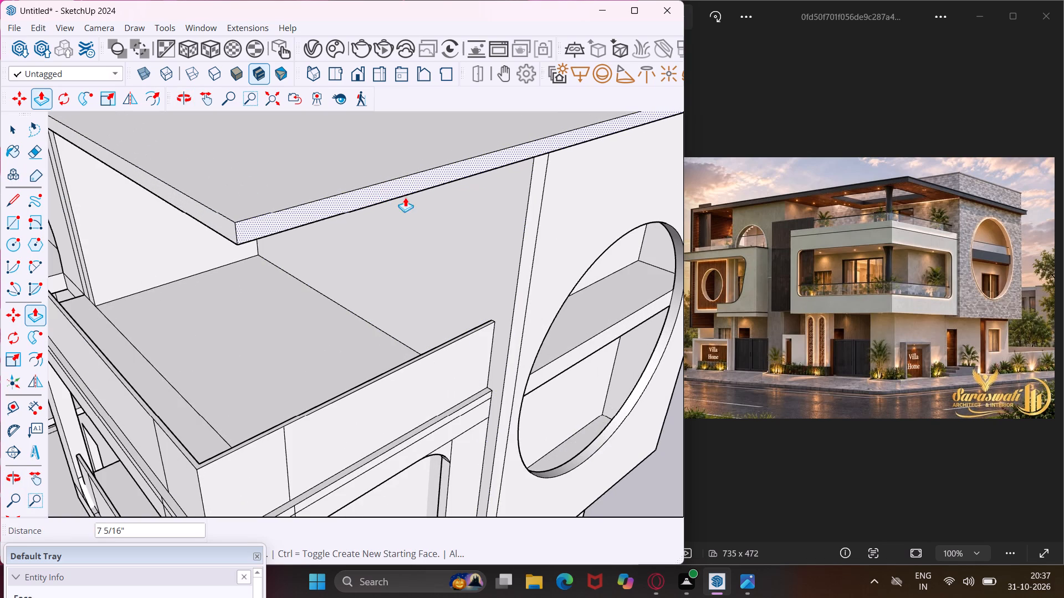
pyautogui.press('Escape')
pyautogui.press('space')
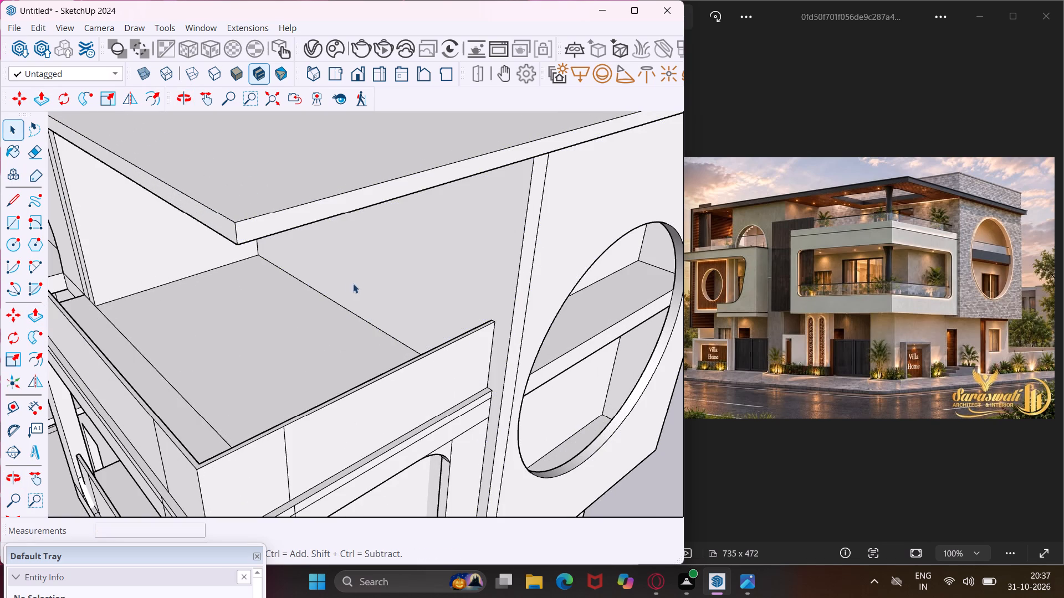
# Place a guide 9" in from the terrace-side vertical edge of the circular-opening wall.
pyautogui.scroll(-7, 335, 282)
pyautogui.moveTo(378, 268); pyautogui.dragTo(207, 359, button='middle')
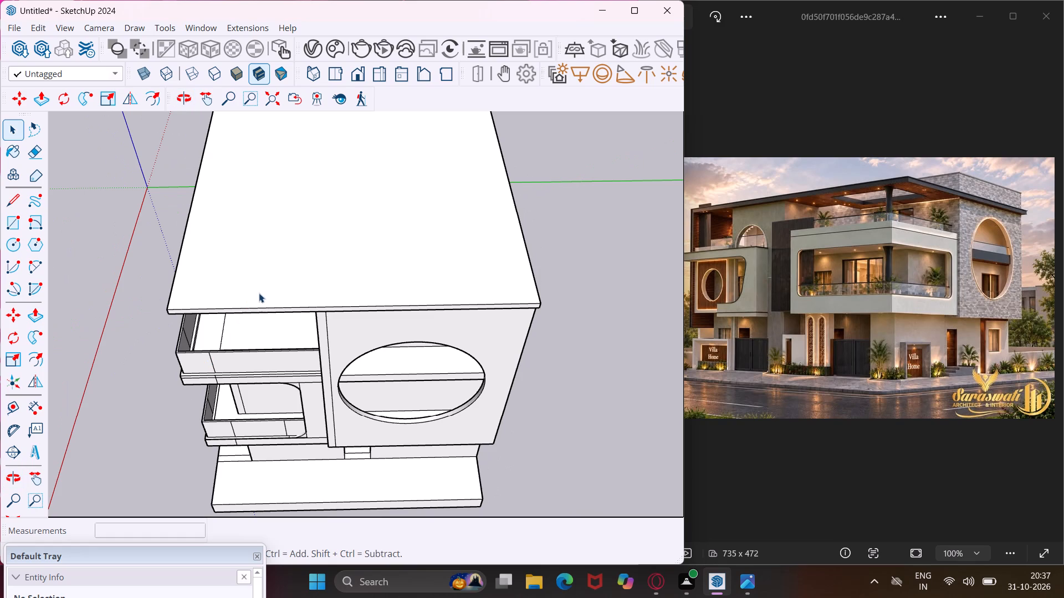
pyautogui.scroll(4, 474, 283)
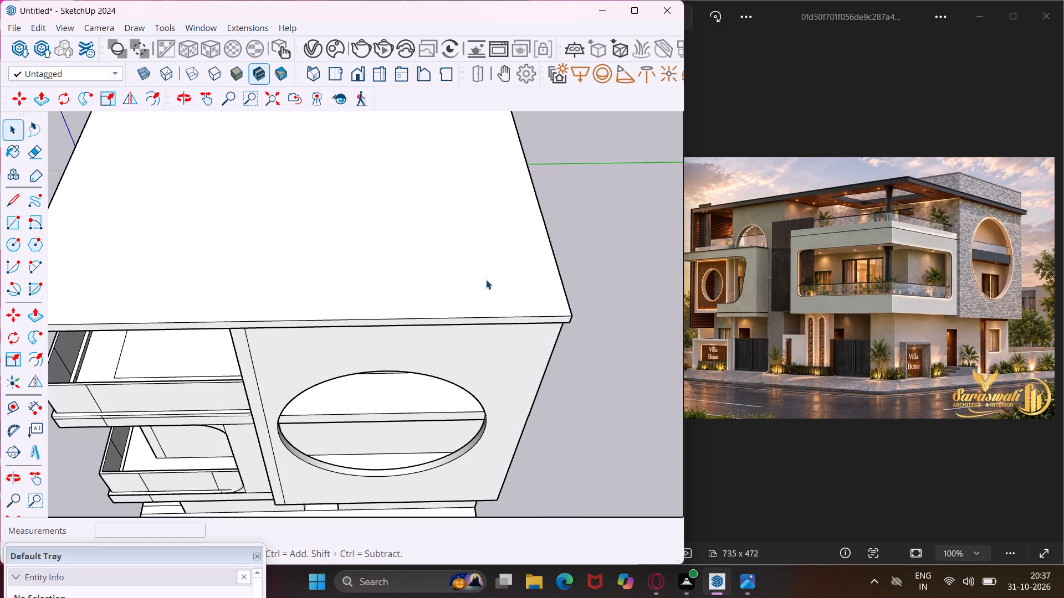
pyautogui.moveTo(486, 280); pyautogui.dragTo(547, 144, button='middle')
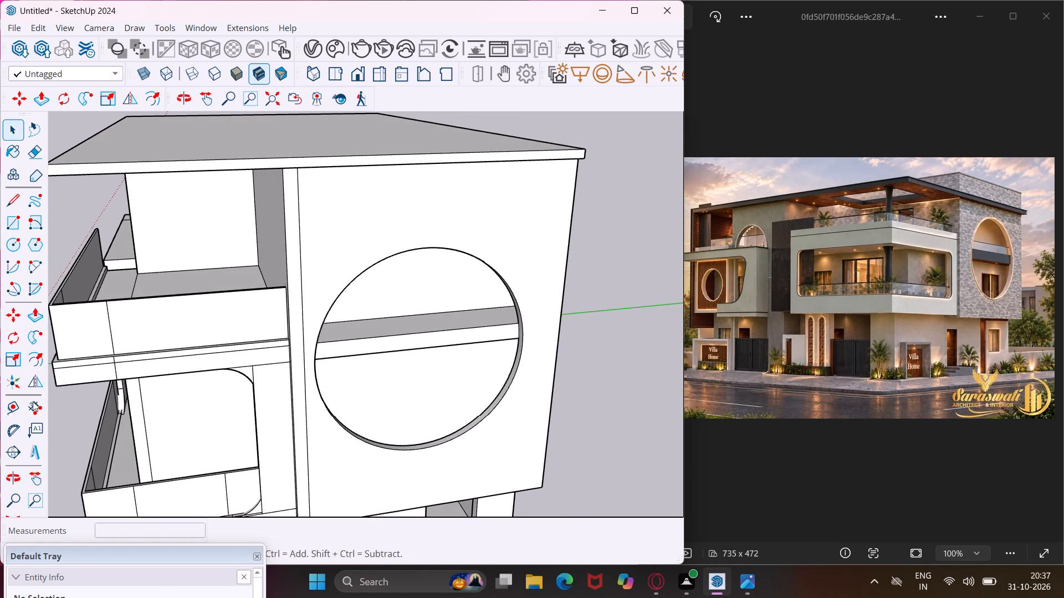
pyautogui.click(17, 416)
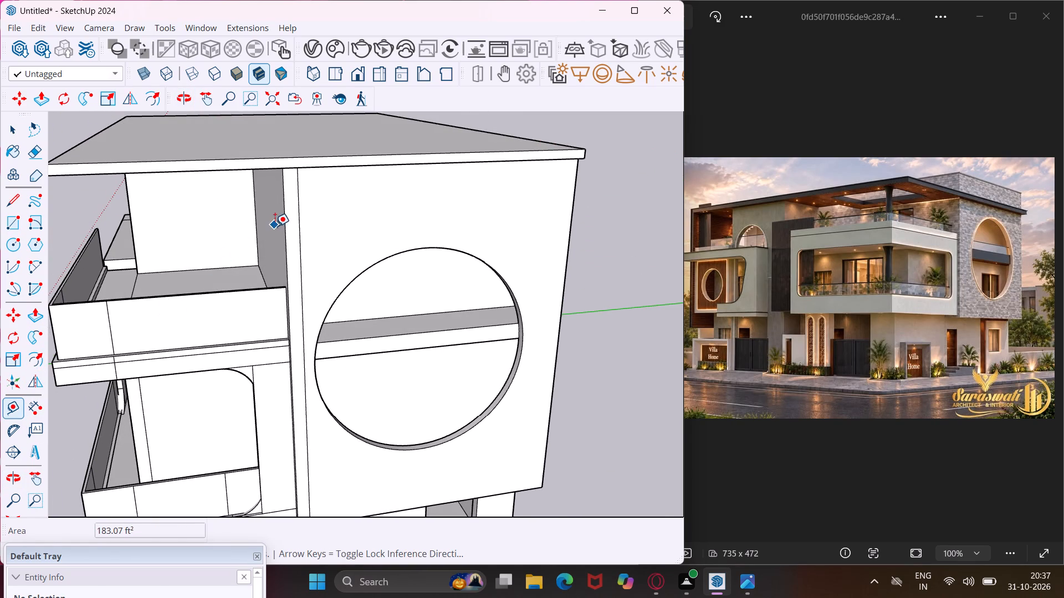
pyautogui.scroll(4, 275, 226)
pyautogui.click(290, 223)
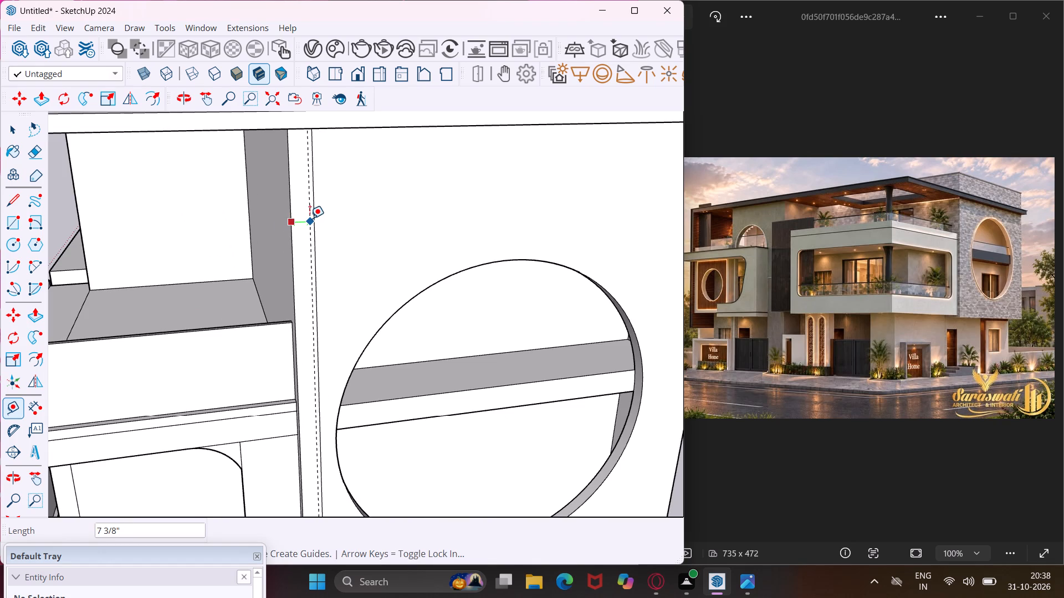
pyautogui.write('9"')
pyautogui.press('Return')
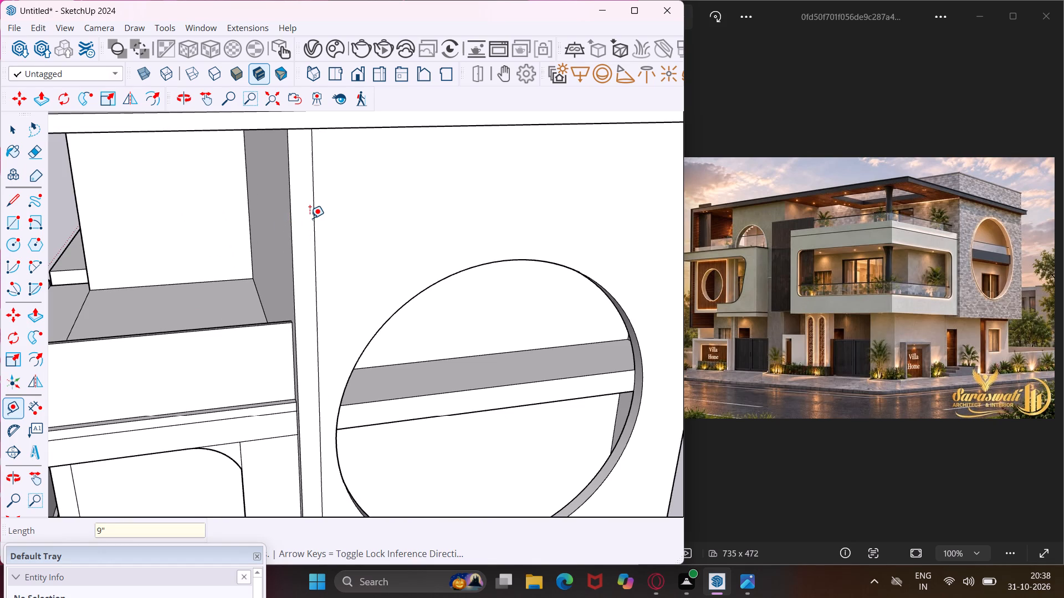
# Place a guide 9" in from the rear vertical edge of the circular-opening wall, on the side opposite the terraces.
pyautogui.scroll(-6, 214, 258)
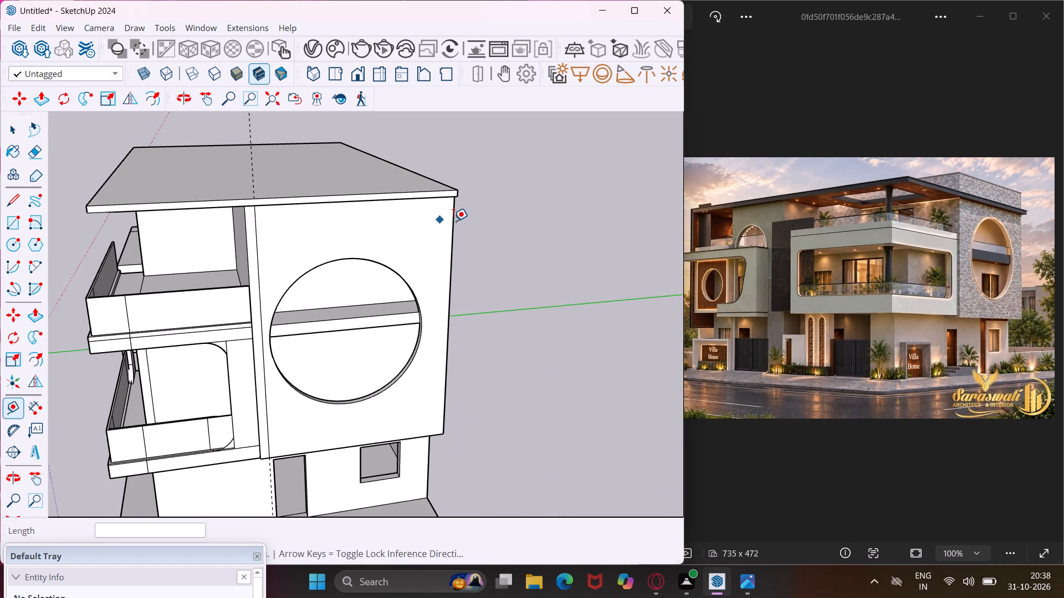
pyautogui.scroll(3, 453, 221)
pyautogui.click(453, 221)
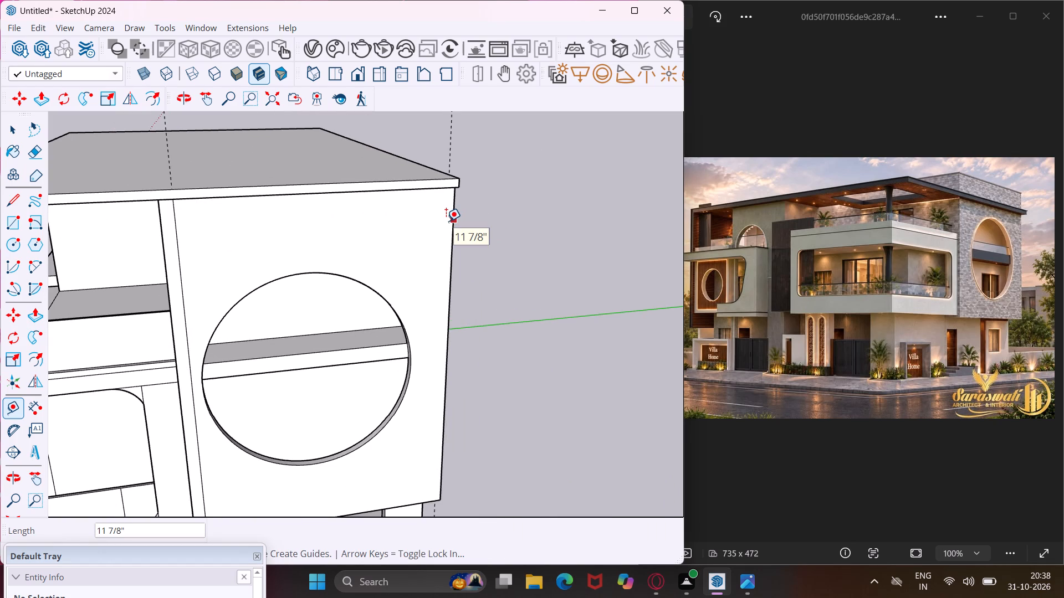
pyautogui.press('Escape')
pyautogui.moveTo(194, 259); pyautogui.dragTo(267, 298, button='middle')
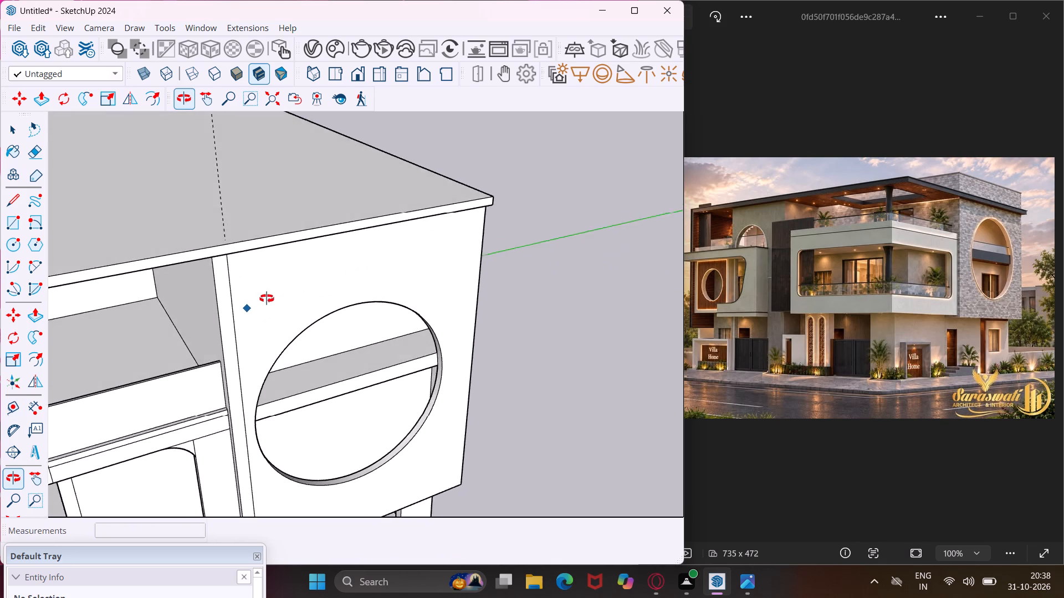
pyautogui.moveTo(267, 298); pyautogui.dragTo(268, 300, button='middle')
pyautogui.scroll(4, 462, 262)
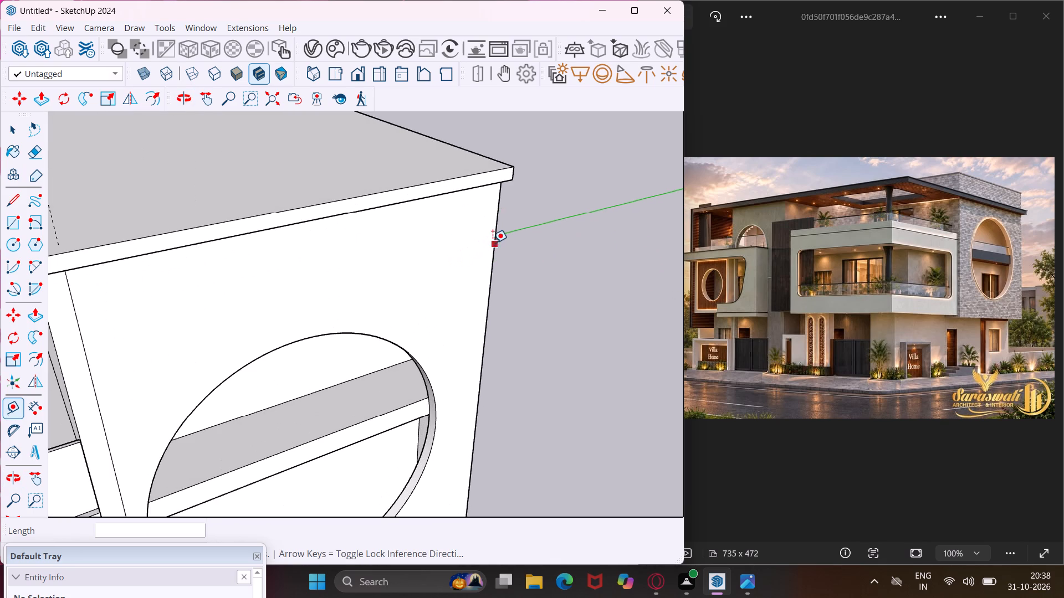
pyautogui.click(493, 241)
pyautogui.moveTo(478, 243); pyautogui.dragTo(319, 256, button='middle')
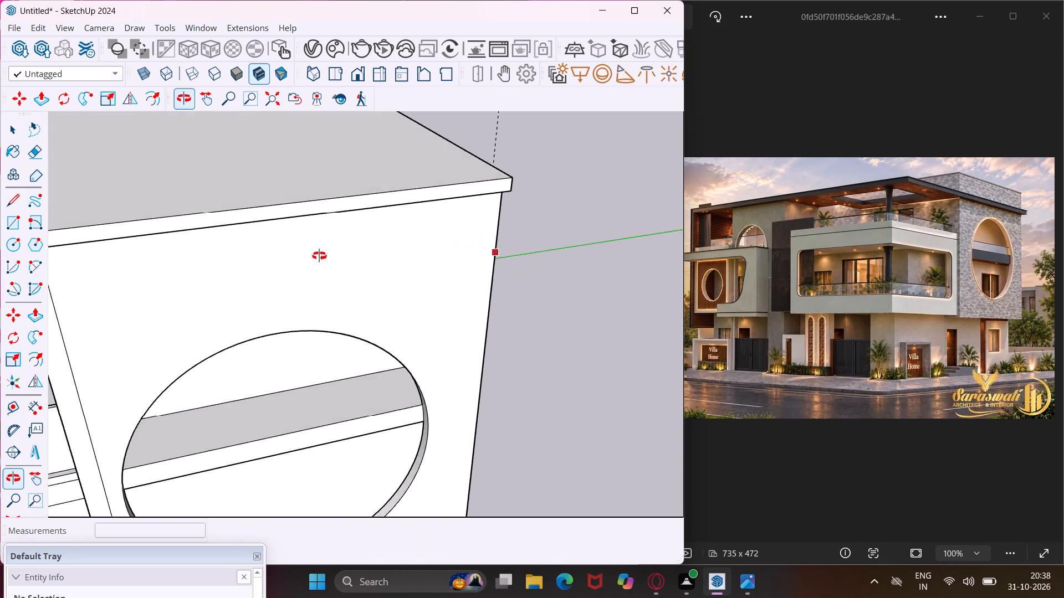
pyautogui.moveTo(319, 256); pyautogui.dragTo(199, 263, button='middle')
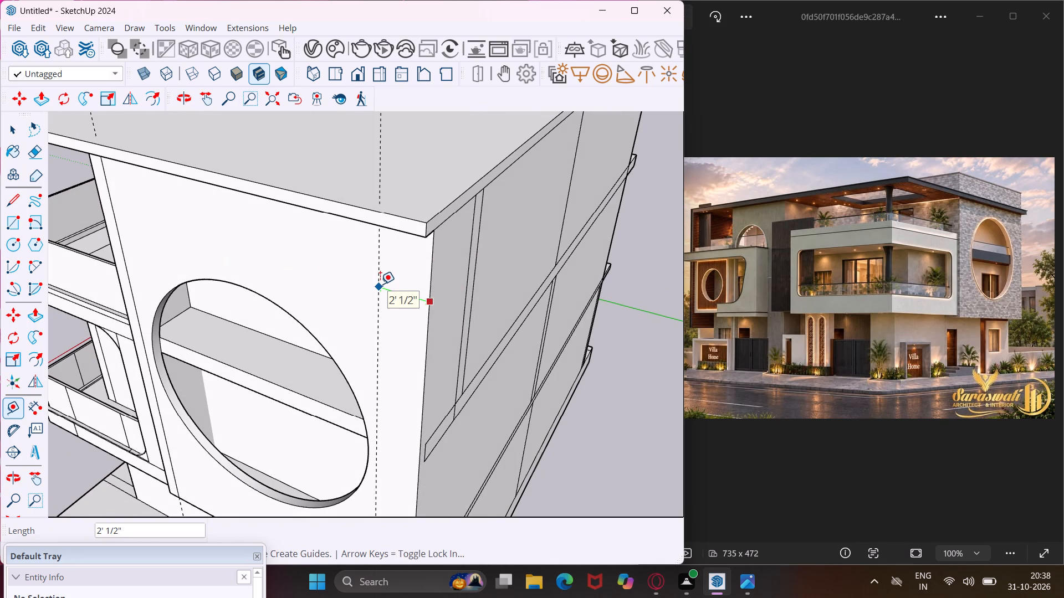
pyautogui.write('9"')
pyautogui.press('Return')
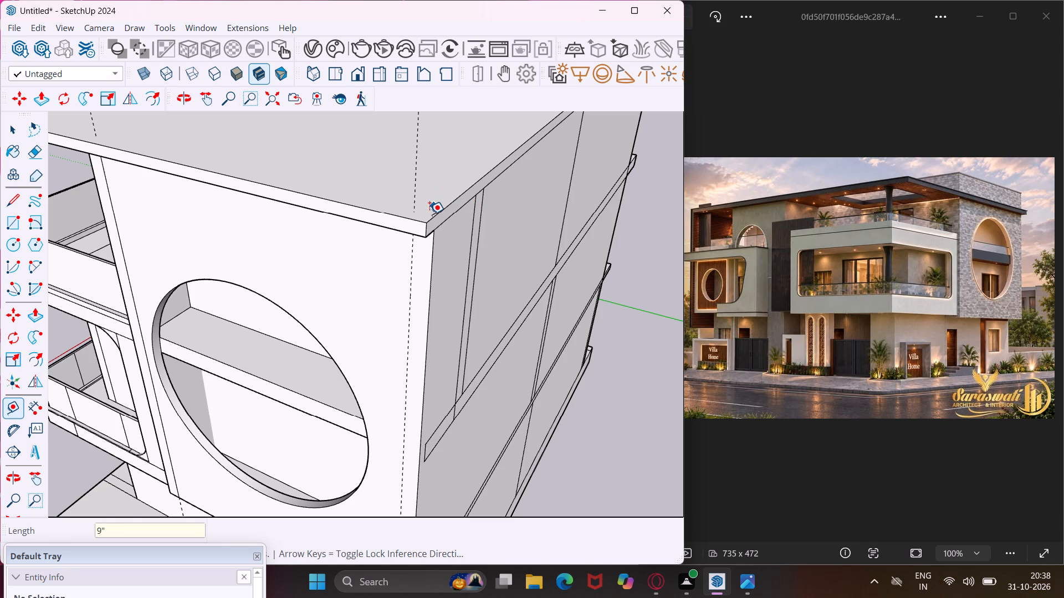
# Place a guide on the roof slab's top face 9" in from its long rear edge.
pyautogui.scroll(4, 428, 216)
pyautogui.moveTo(428, 216); pyautogui.dragTo(282, 308, button='middle')
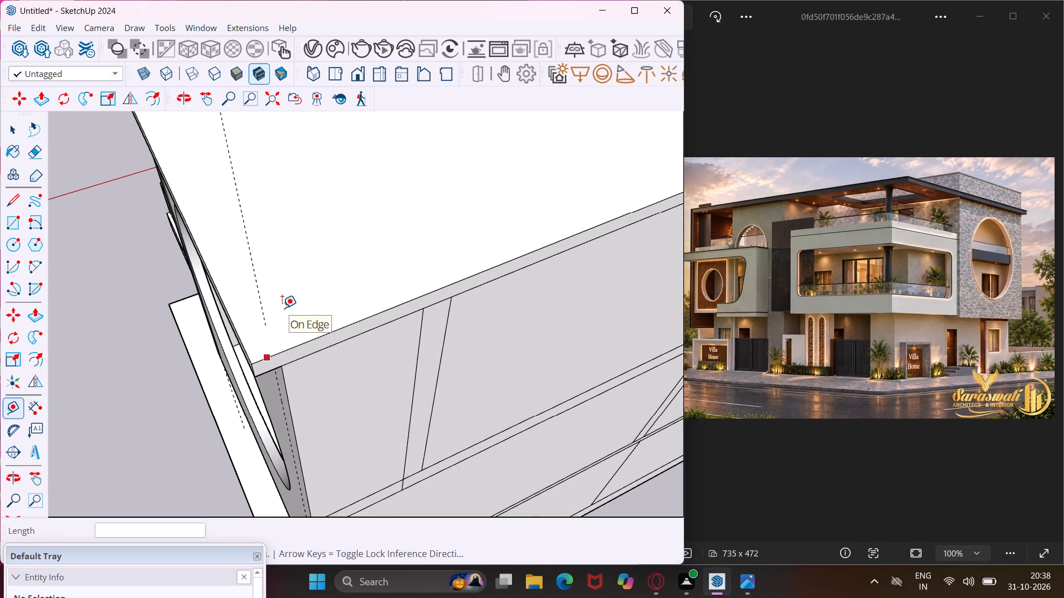
pyautogui.scroll(-4, 276, 315)
pyautogui.click(335, 319)
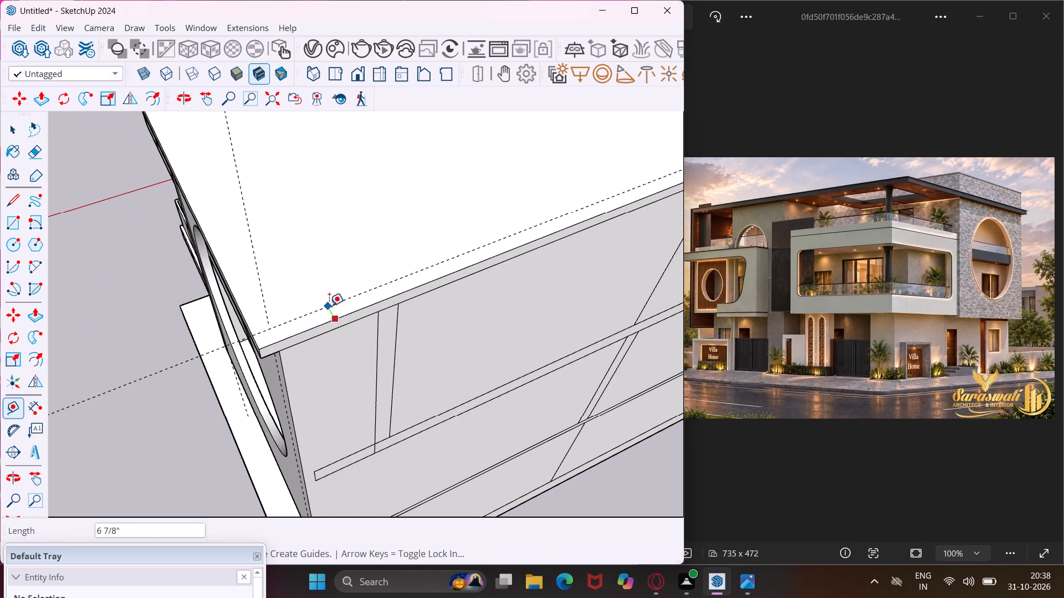
pyautogui.write('9"')
pyautogui.press('Return')
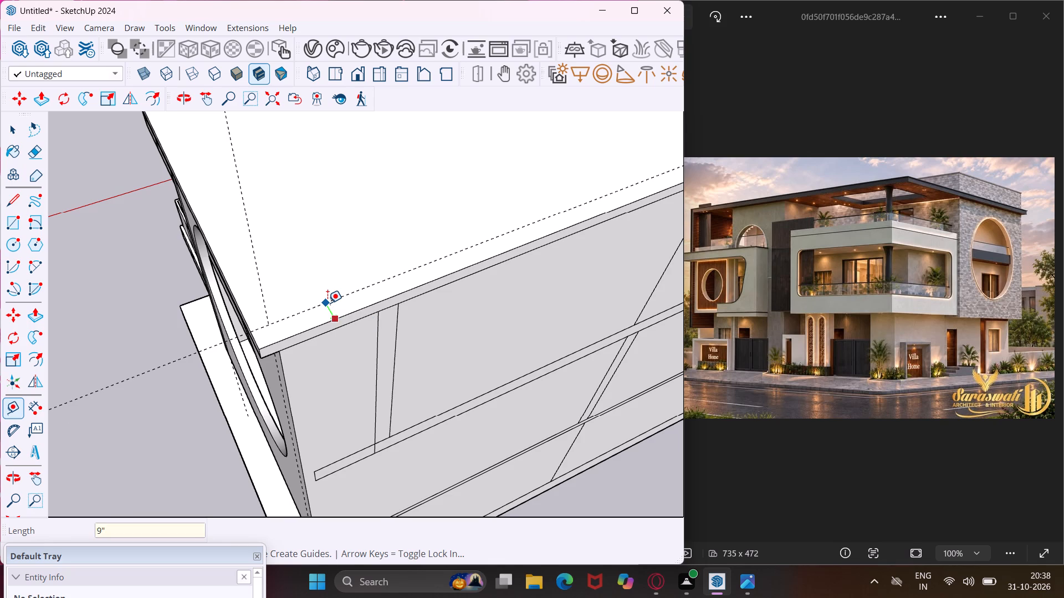
# Place a vertical guide on the rear wall about 18' 6 1/8" from its corner with the circular-opening wall, along the existing dividing line.
pyautogui.scroll(-11, 275, 328)
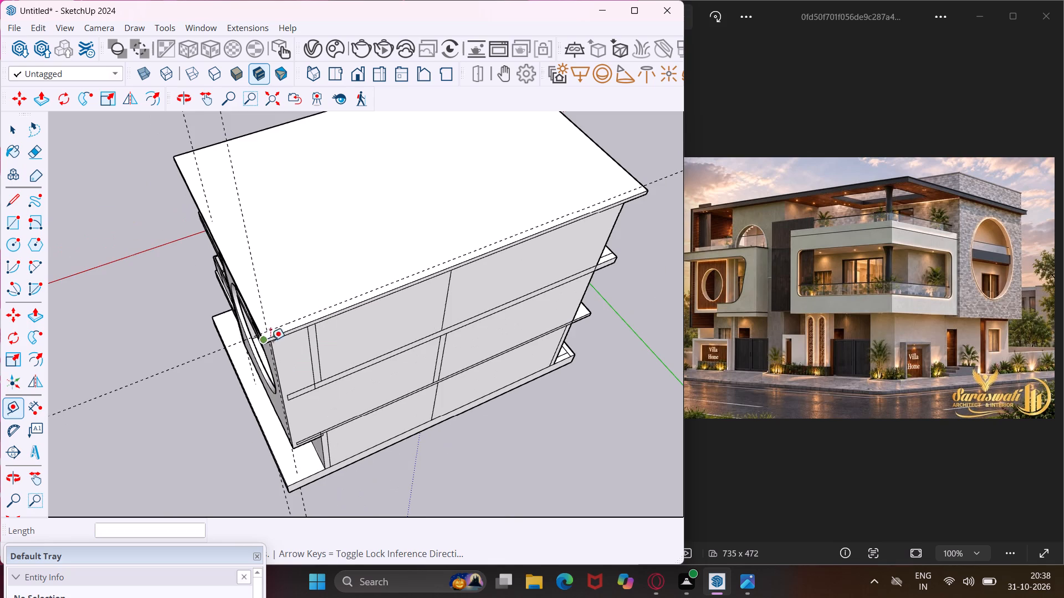
pyautogui.moveTo(286, 364); pyautogui.dragTo(249, 321, button='middle')
pyautogui.scroll(5, 255, 331)
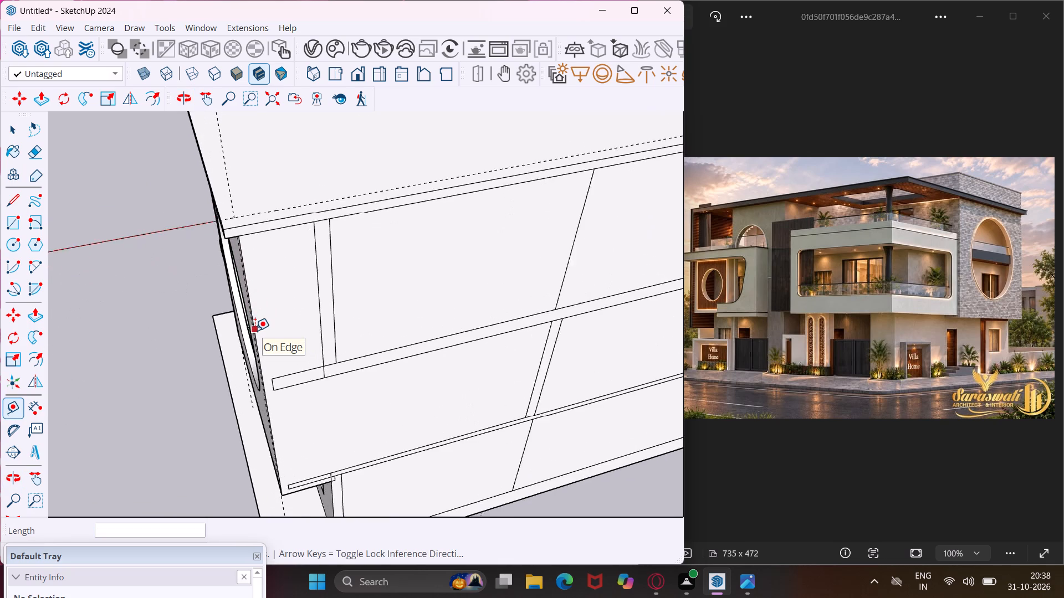
pyautogui.scroll(2, 255, 331)
pyautogui.click(255, 331)
pyautogui.click(604, 250)
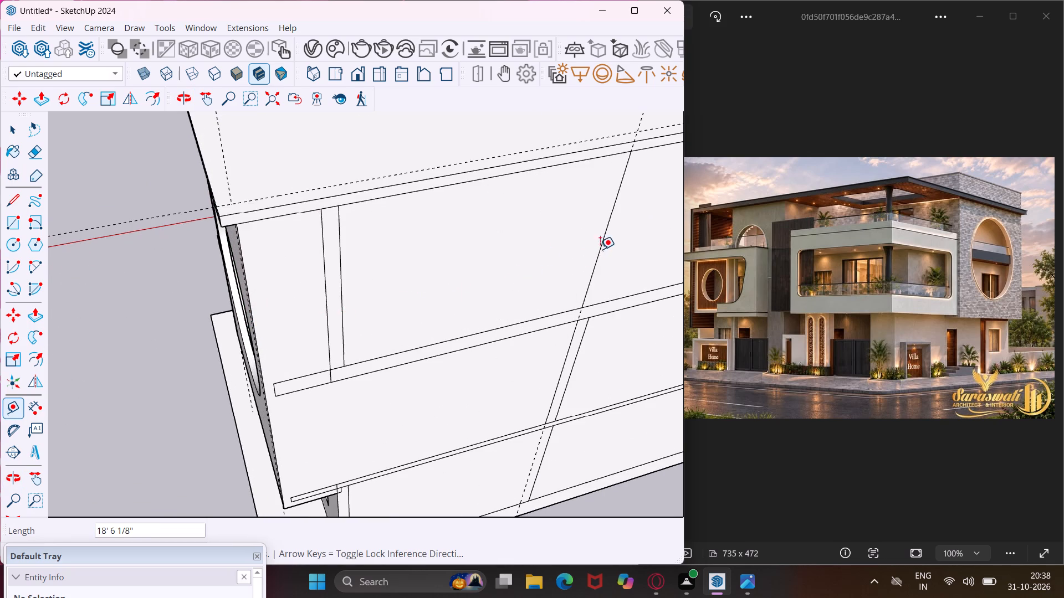
# Place two parallel roof guides about 7 3/16" in from the slab edge above the circular-opening wall and 9" further in.
pyautogui.scroll(-6, 439, 268)
pyautogui.moveTo(520, 179); pyautogui.dragTo(497, 179, button='middle')
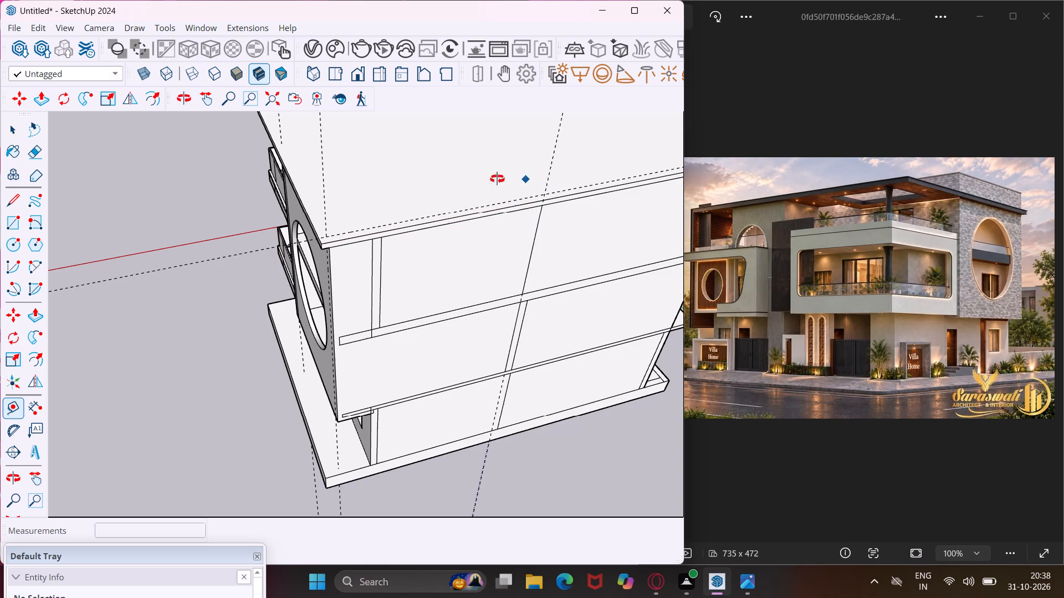
pyautogui.moveTo(497, 179); pyautogui.dragTo(384, 269, button='middle')
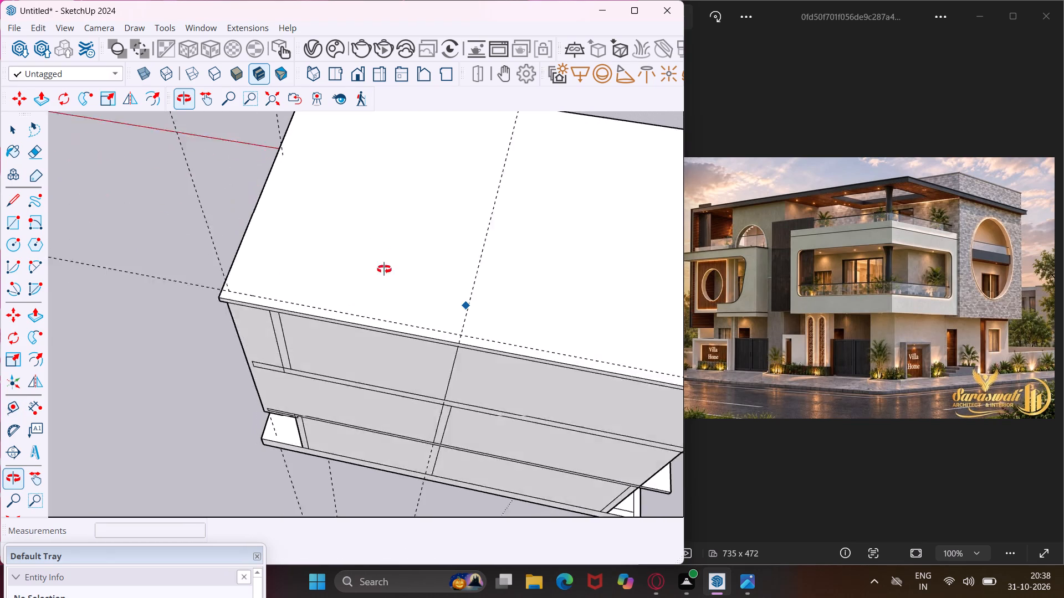
pyautogui.moveTo(384, 269); pyautogui.dragTo(387, 282, button='middle')
pyautogui.scroll(5, 248, 275)
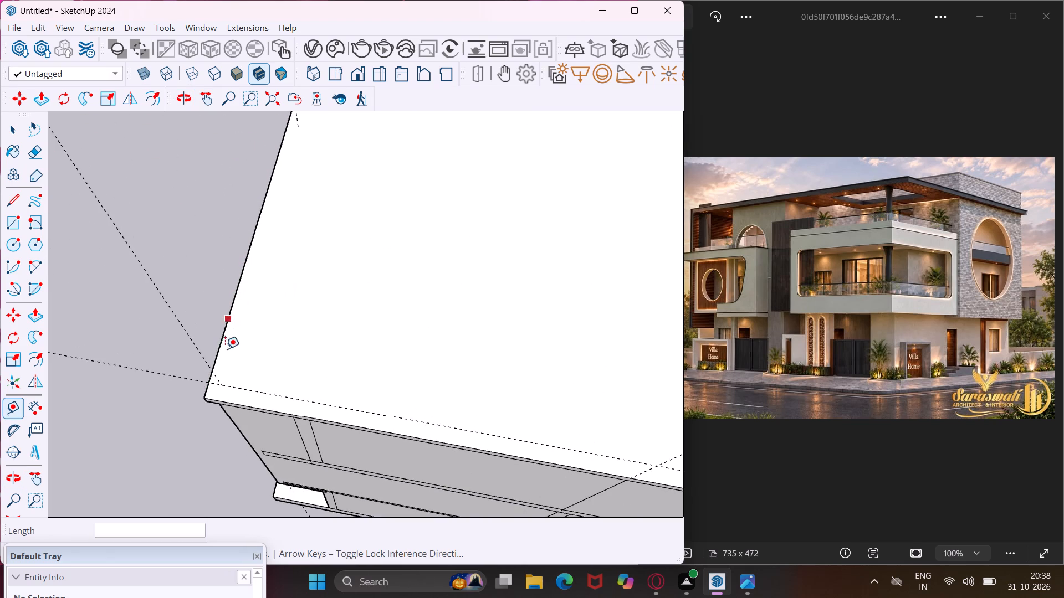
pyautogui.scroll(14, 208, 394)
pyautogui.click(204, 376)
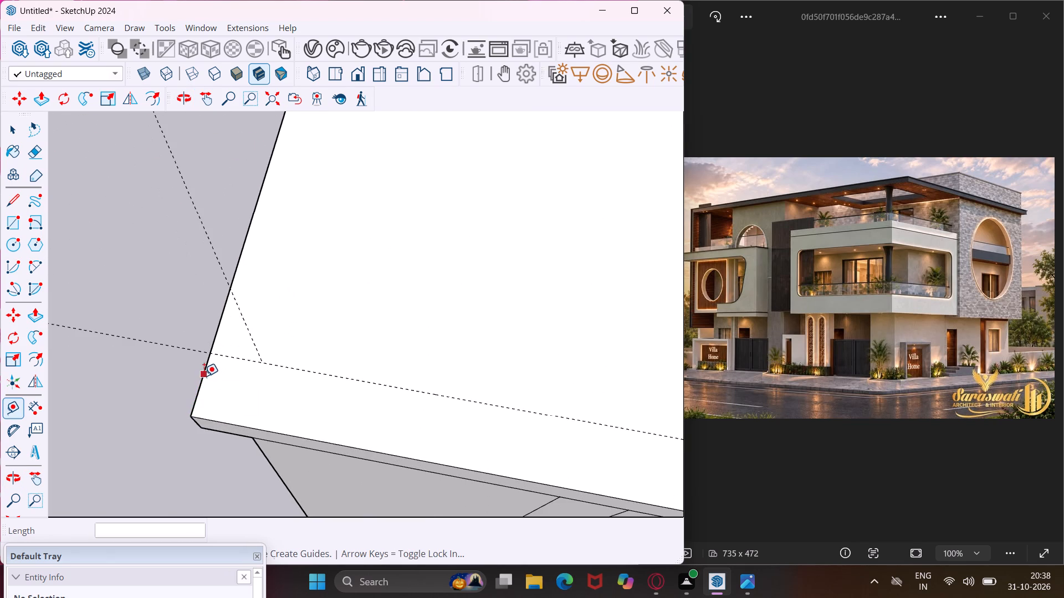
pyautogui.click(256, 383)
pyautogui.click(276, 311)
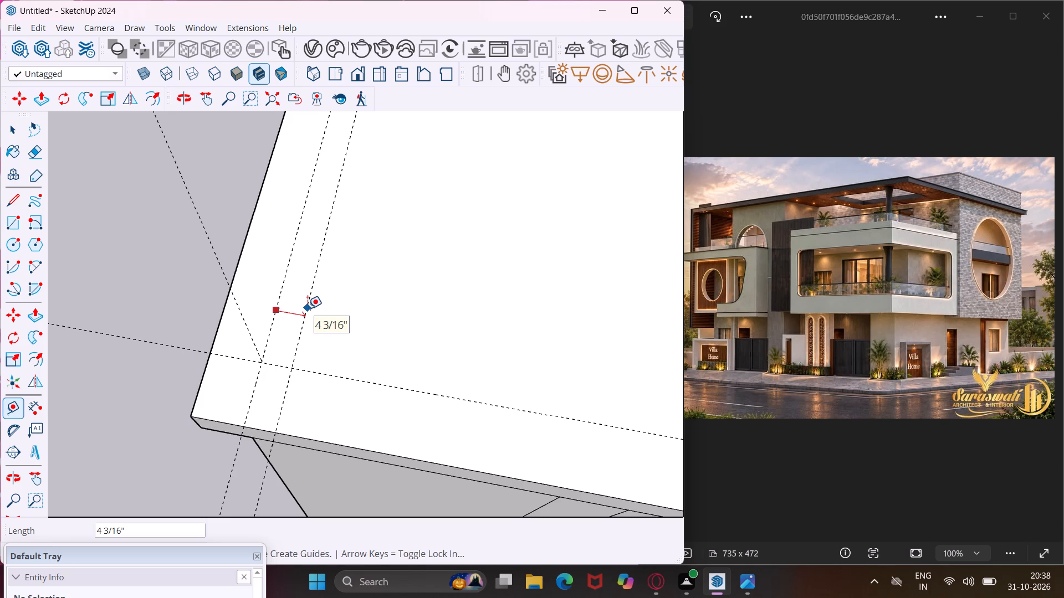
pyautogui.write('9"')
pyautogui.press('Return')
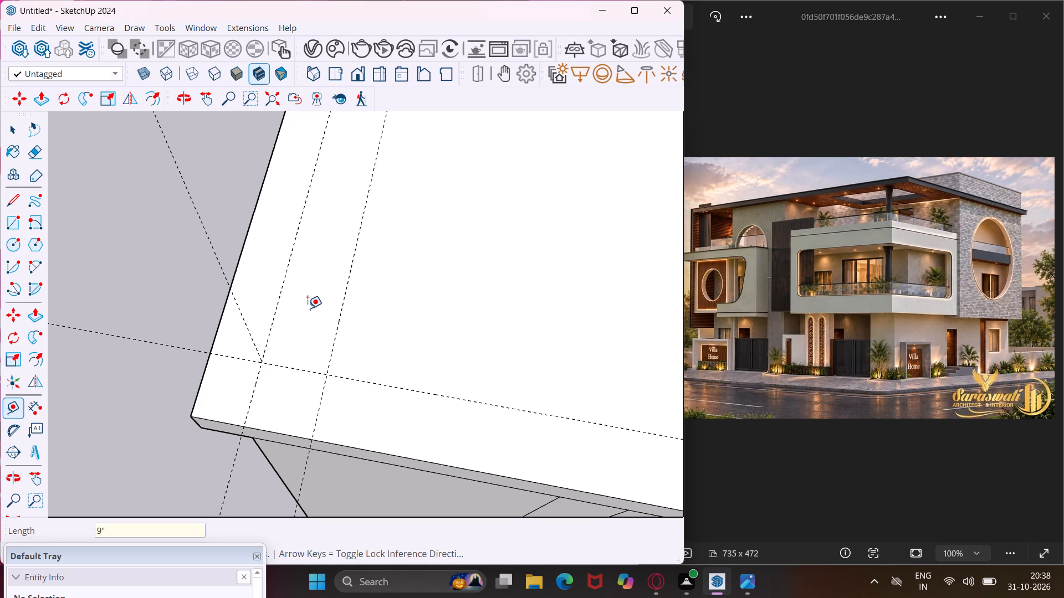
# Place two parallel roof guides about 18' 4 3/16" beyond the inner circular-wall-side guide and 9" further, crossing at the rear wall's dividing line.
pyautogui.scroll(-5, 290, 311)
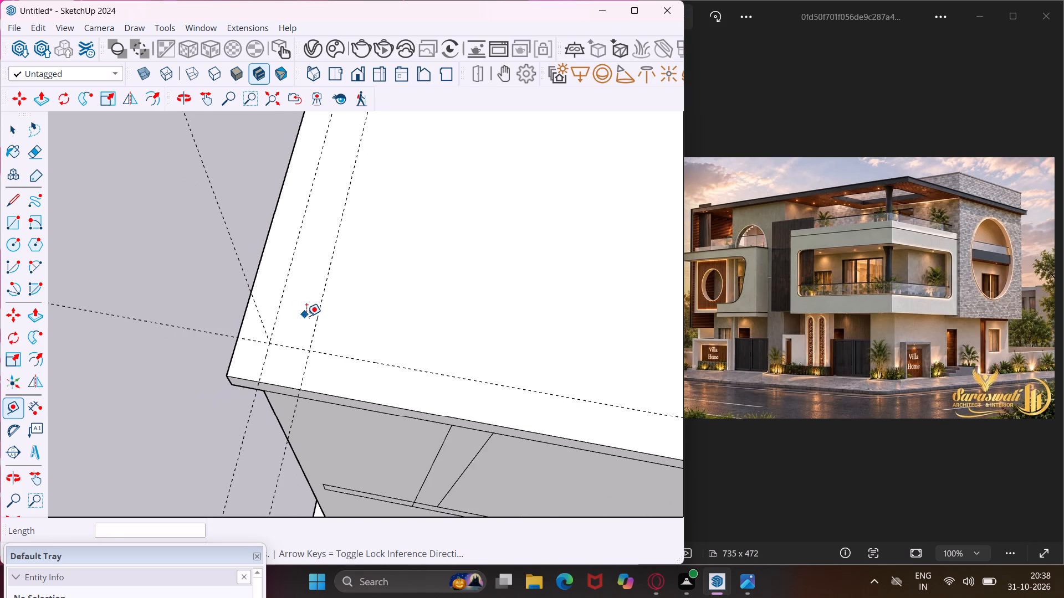
pyautogui.scroll(-13, 305, 316)
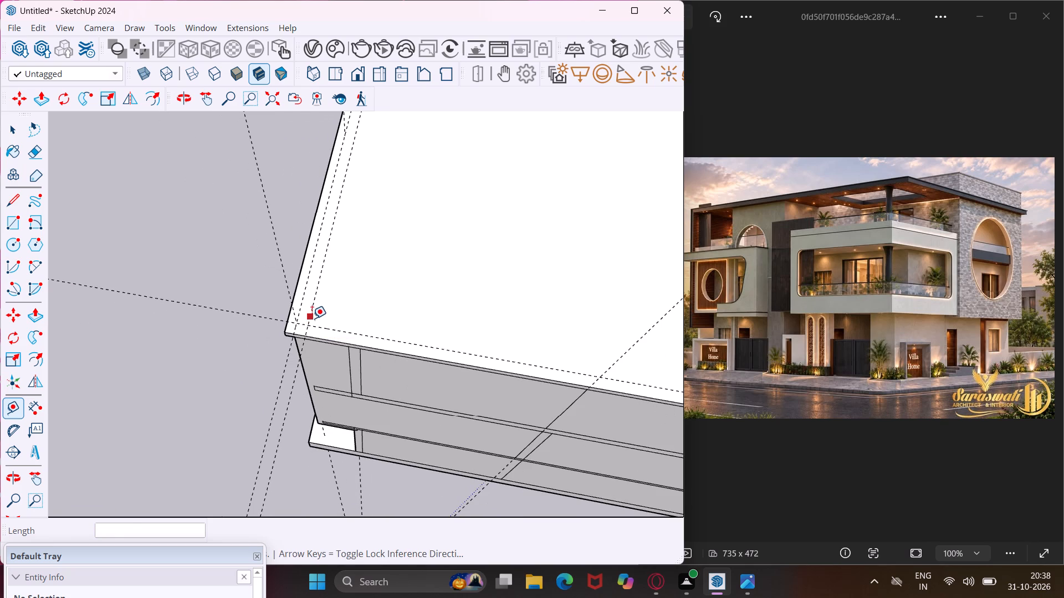
pyautogui.click(312, 318)
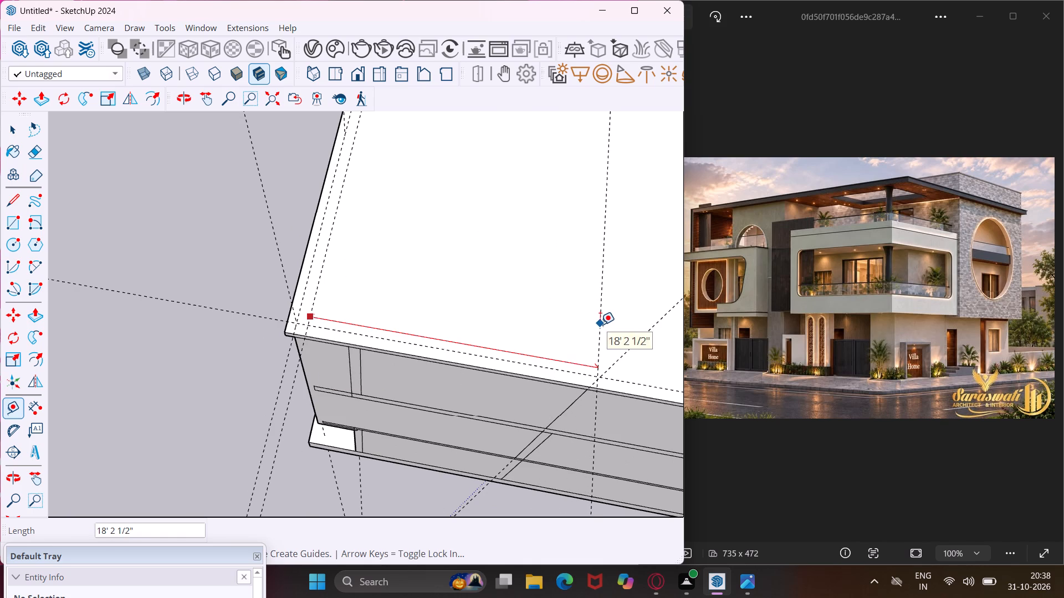
pyautogui.click(602, 324)
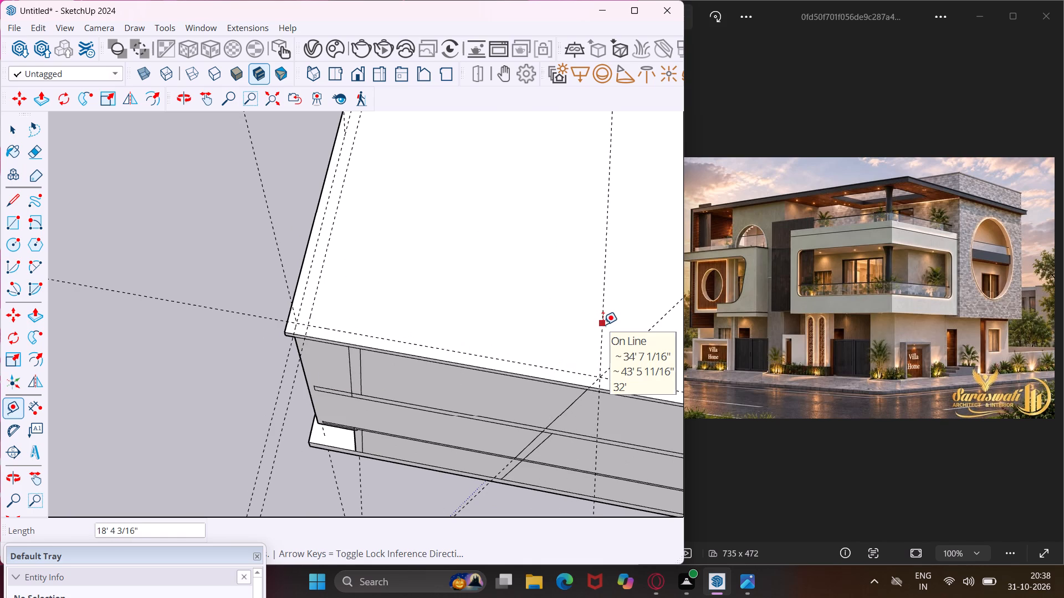
pyautogui.scroll(4, 608, 336)
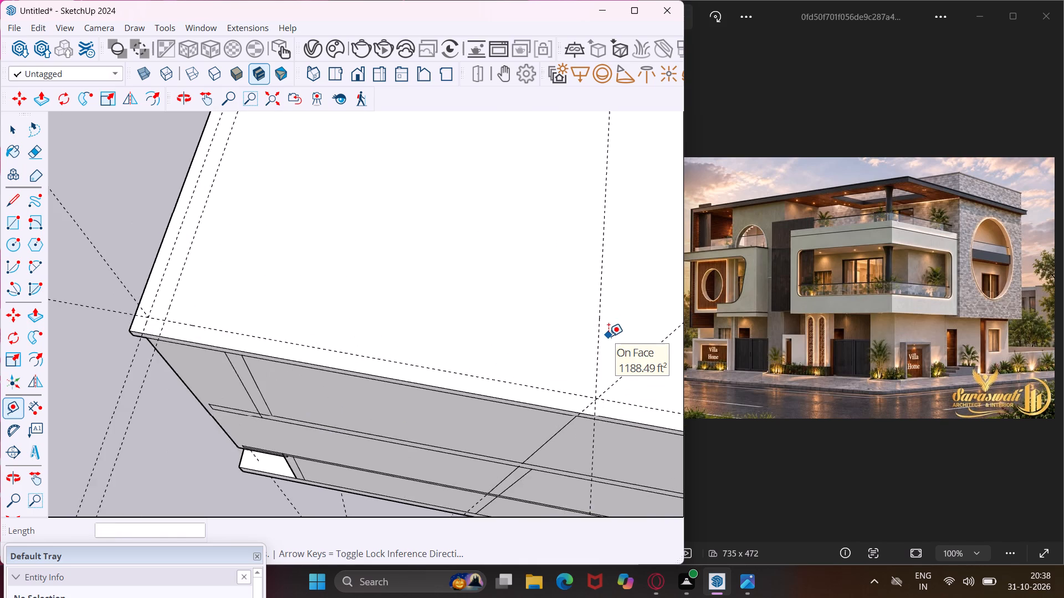
pyautogui.scroll(4, 608, 336)
pyautogui.click(594, 349)
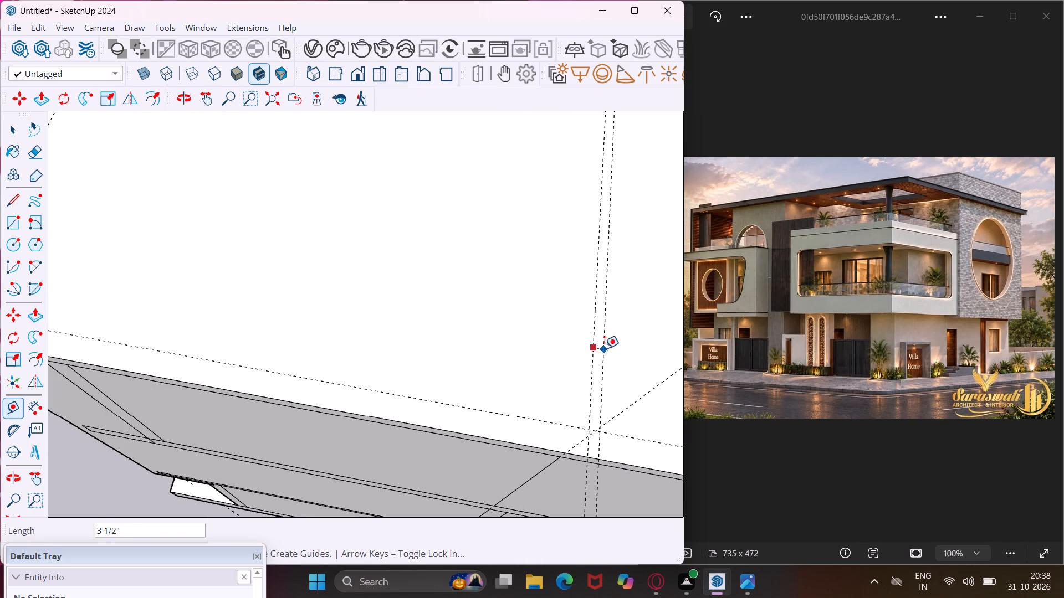
pyautogui.write('9"')
pyautogui.press('Return')
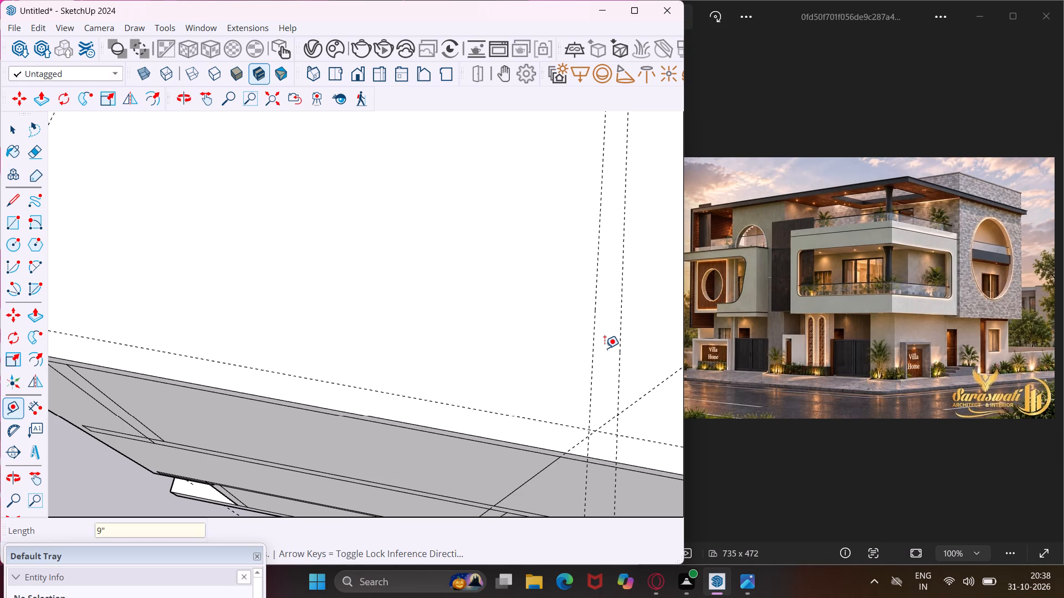
# Place two parallel roof guides about 15' 3 5/16" from the rear-edge guide and 9" further toward the terraces.
pyautogui.scroll(-6, 597, 352)
pyautogui.scroll(-6, 528, 331)
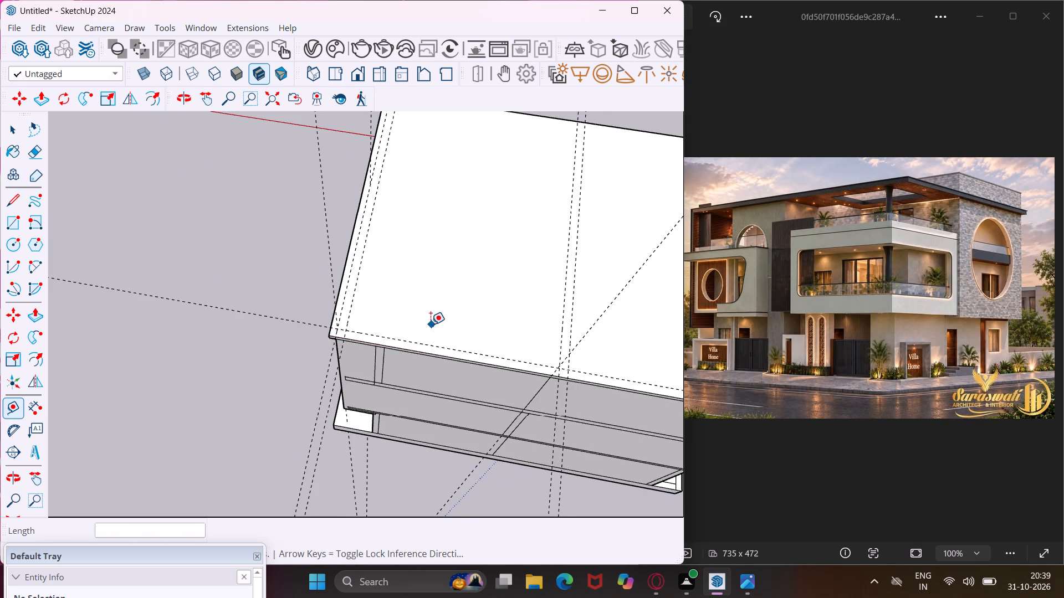
pyautogui.moveTo(431, 324); pyautogui.dragTo(677, 284, button='middle')
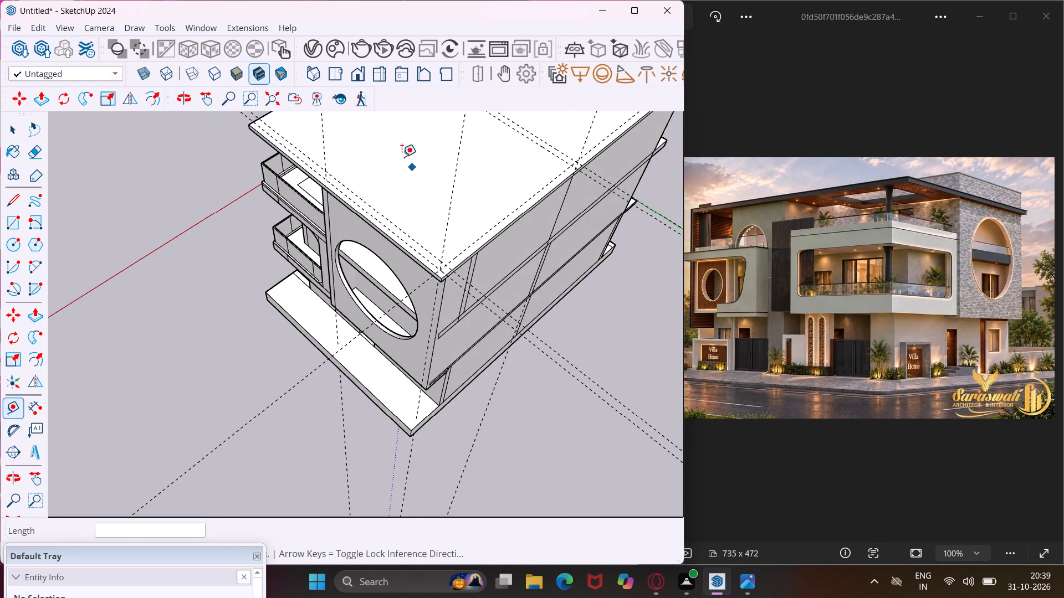
pyautogui.scroll(4, 397, 153)
pyautogui.moveTo(397, 152); pyautogui.dragTo(563, 143, button='middle')
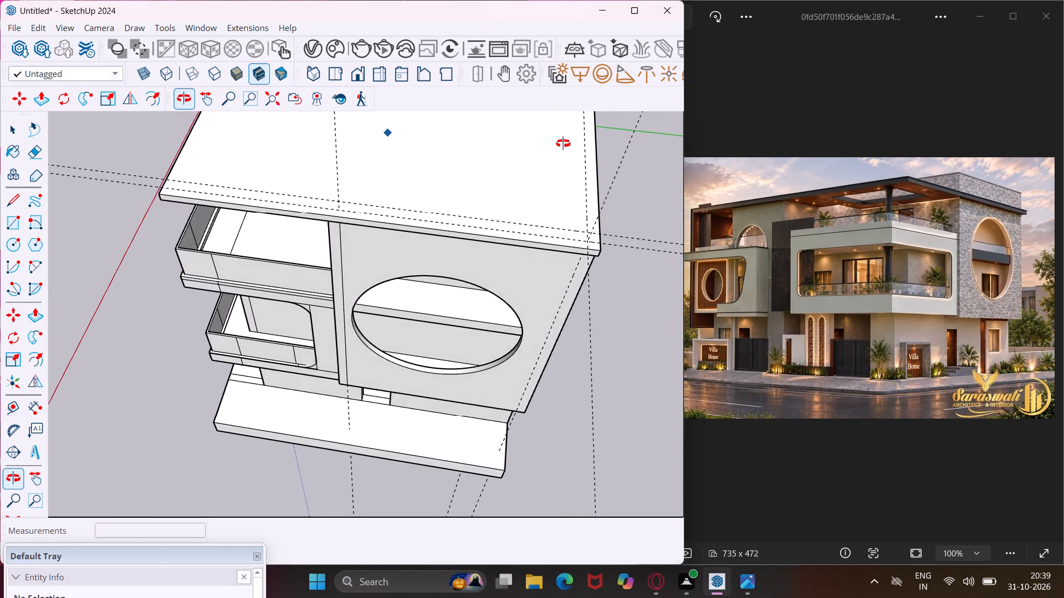
pyautogui.moveTo(563, 143); pyautogui.dragTo(567, 143, button='middle')
pyautogui.scroll(3, 568, 143)
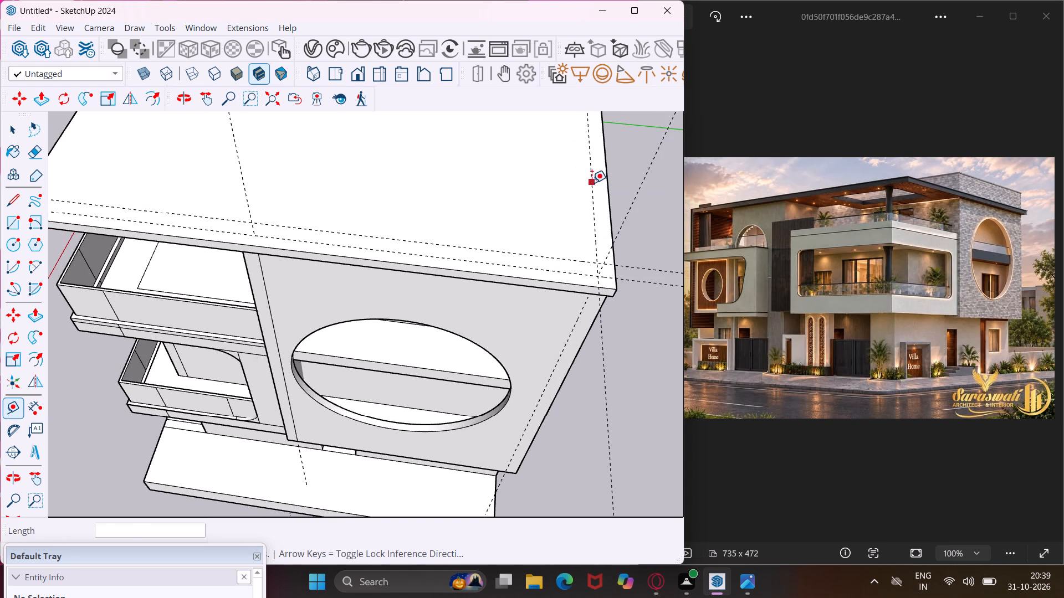
pyautogui.moveTo(592, 183); pyautogui.dragTo(584, 182)
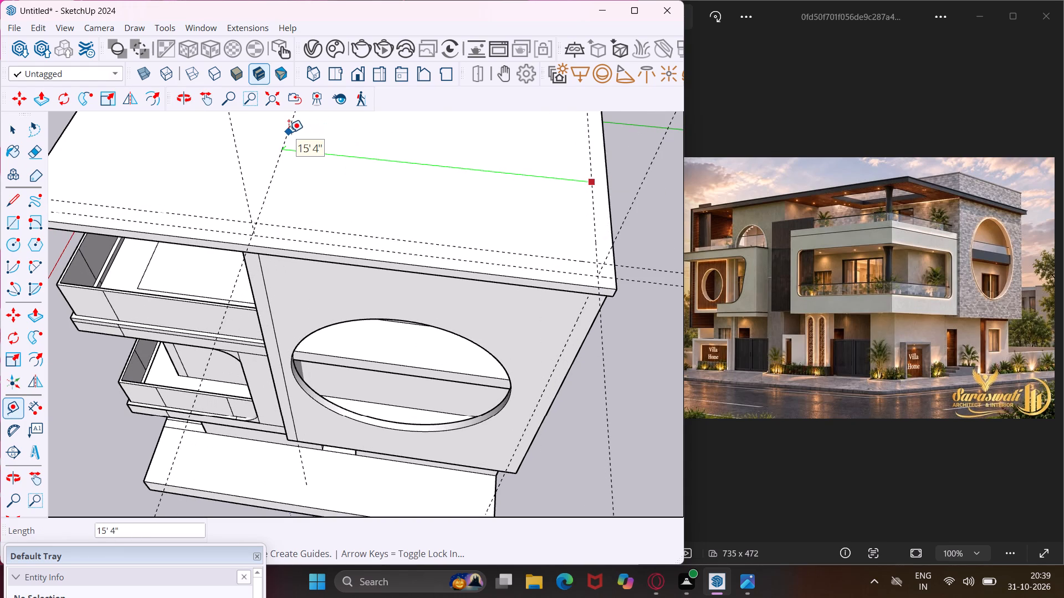
pyautogui.click(289, 132)
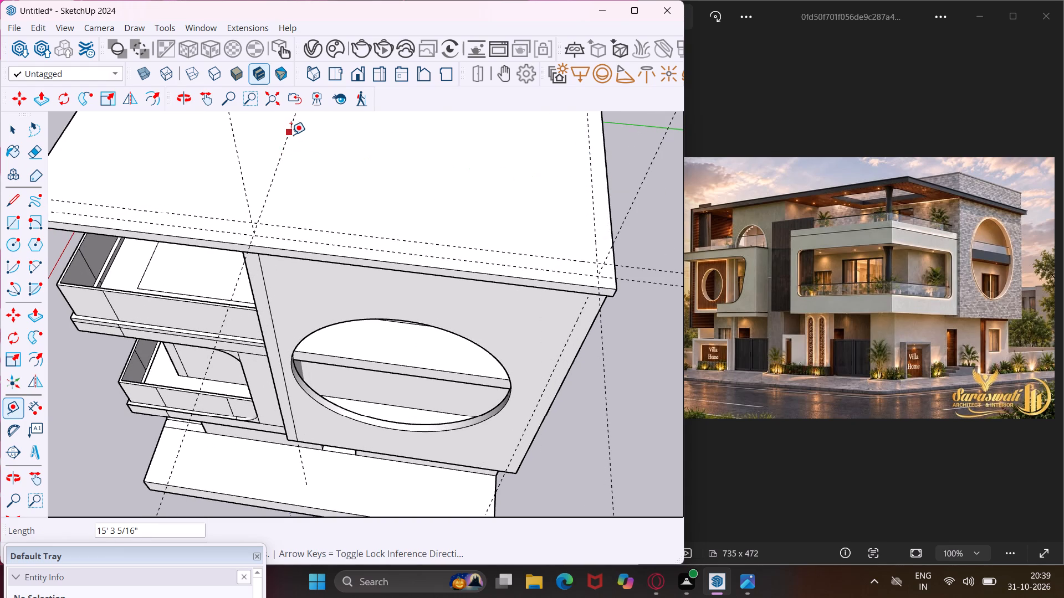
pyautogui.scroll(3, 291, 135)
pyautogui.click(291, 135)
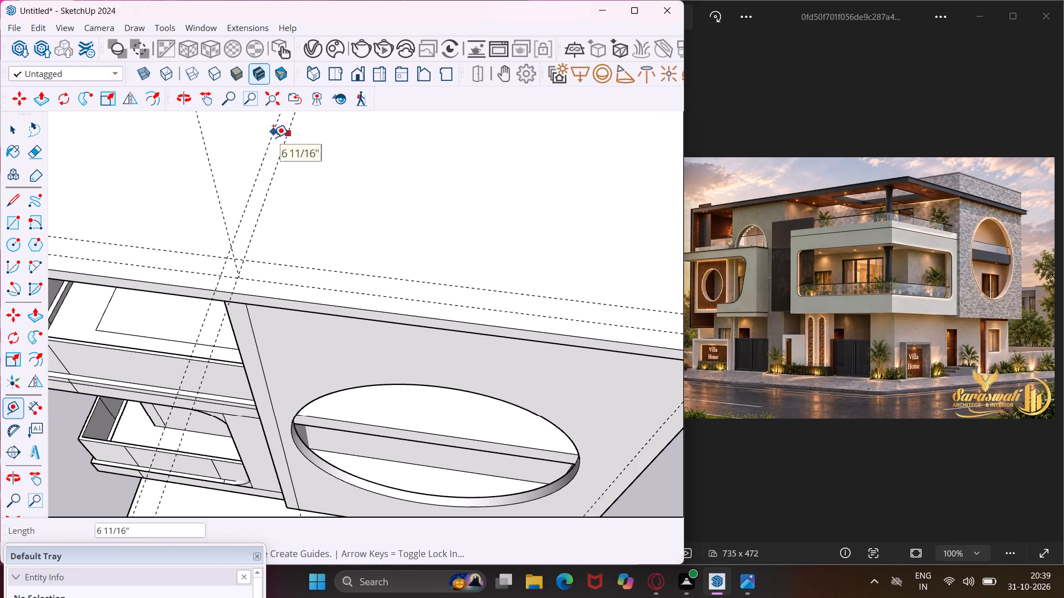
pyautogui.write('9"')
pyautogui.press('Return')
pyautogui.scroll(-5, 229, 178)
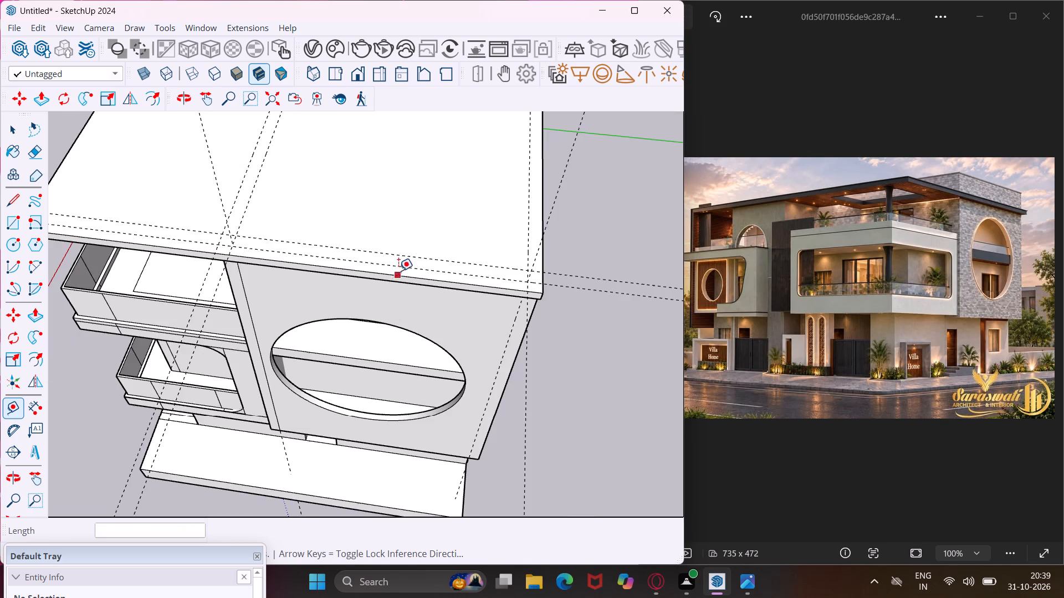
pyautogui.moveTo(399, 269); pyautogui.dragTo(174, 341, button='middle')
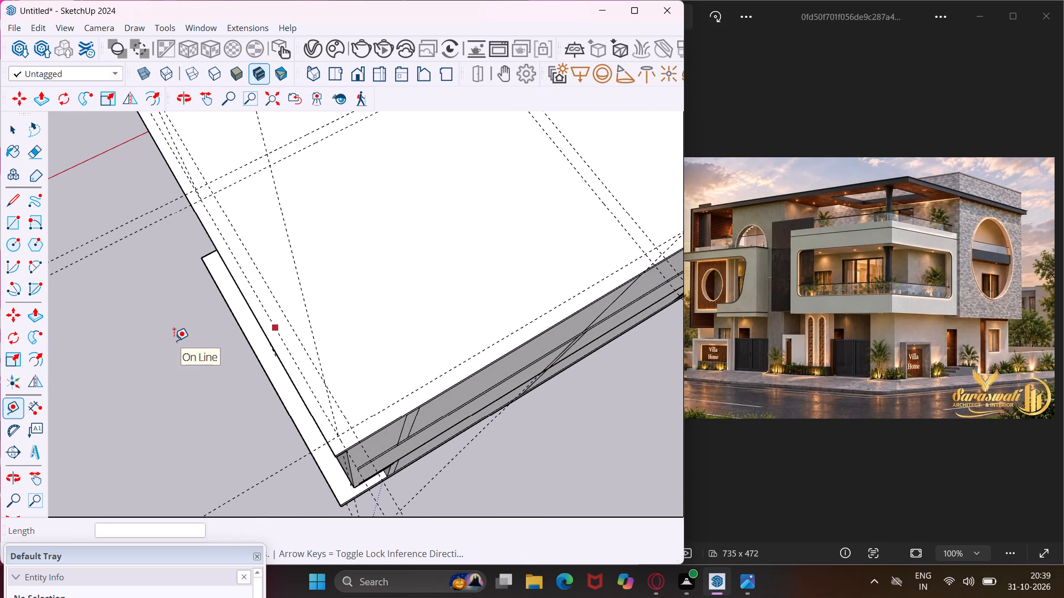
# Draw the inner wall rectangle between the inner roof guide intersections, about 15' 3 5/16" by 18' 4 5/16".
pyautogui.press('Escape')
pyautogui.press('space')
pyautogui.scroll(-1, 216, 368)
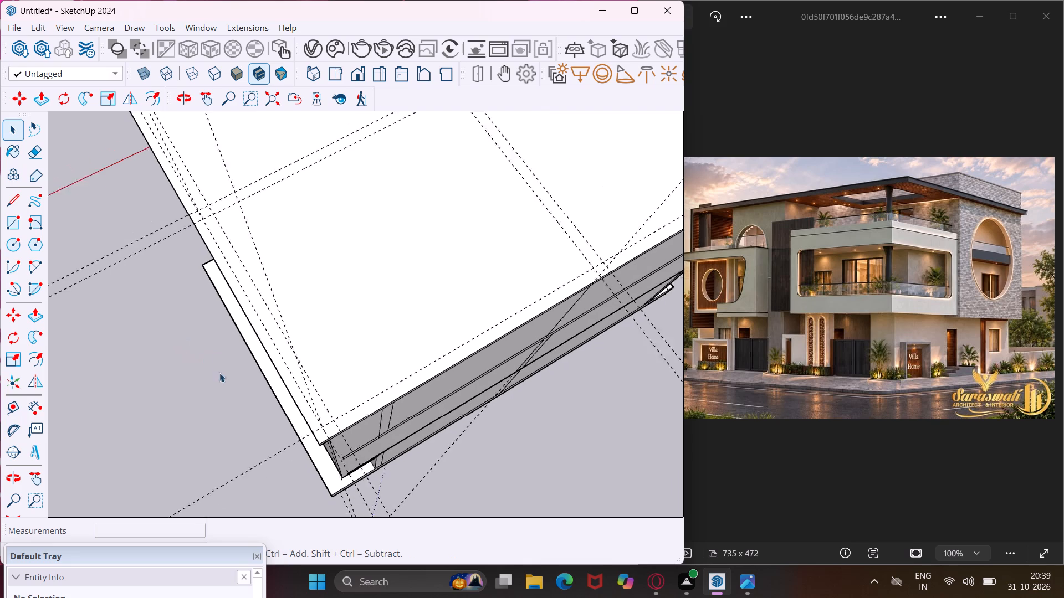
pyautogui.scroll(-1, 219, 373)
pyautogui.click(16, 220)
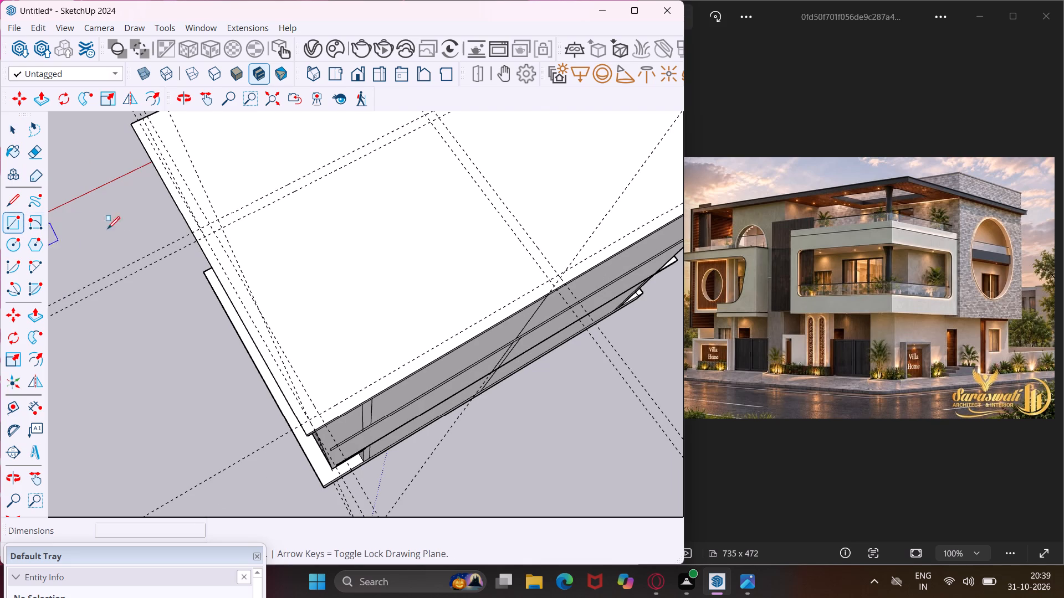
pyautogui.scroll(2, 217, 236)
pyautogui.click(213, 233)
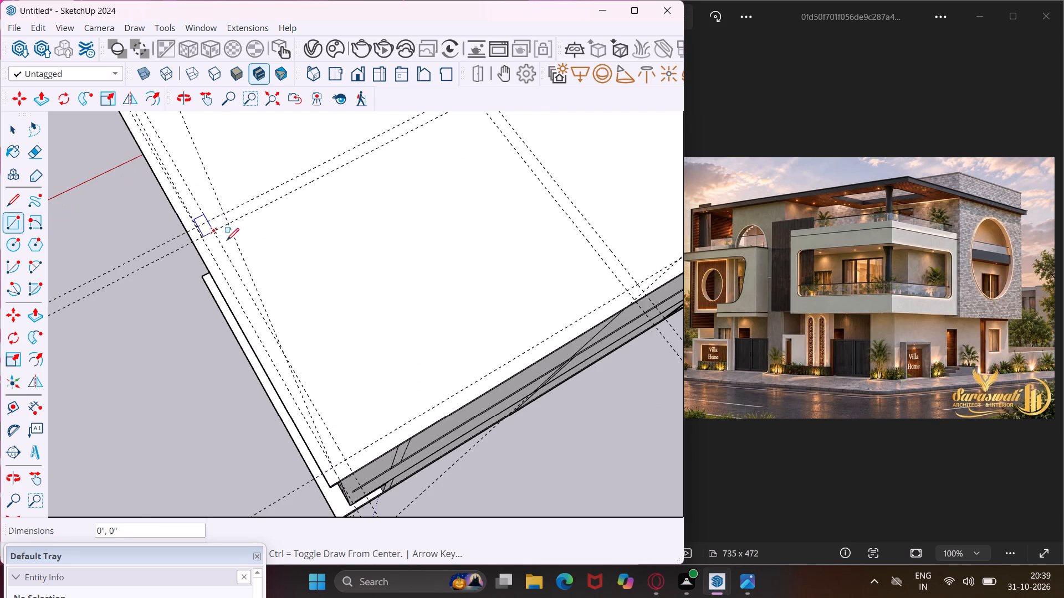
pyautogui.click(627, 290)
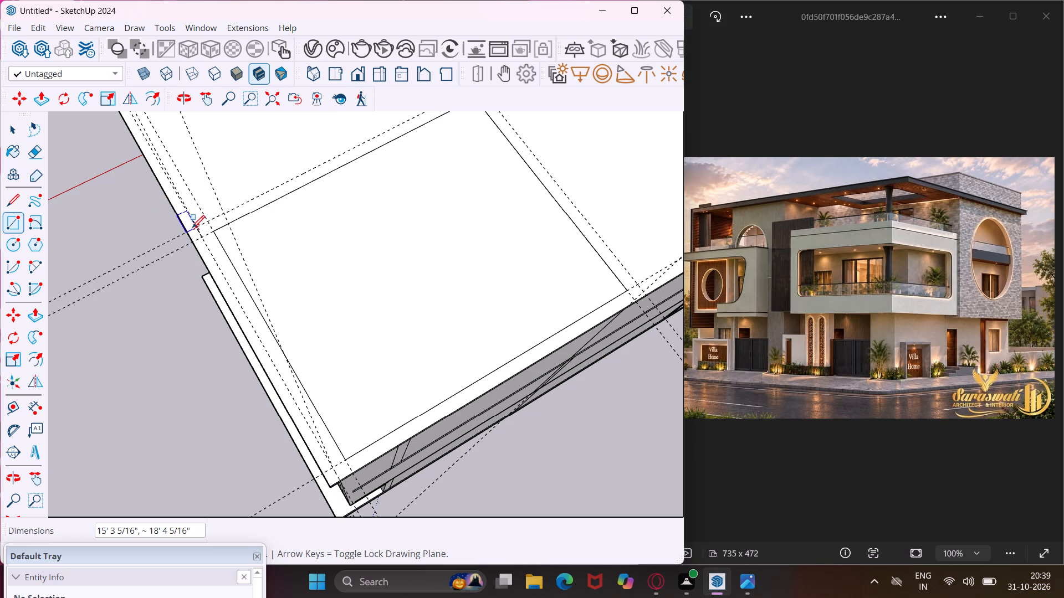
# Draw the outer wall rectangle between the outer roof guide intersections, about 19' 10 3/16" by 16' 9 5/16".
pyautogui.scroll(4, 192, 228)
pyautogui.click(198, 226)
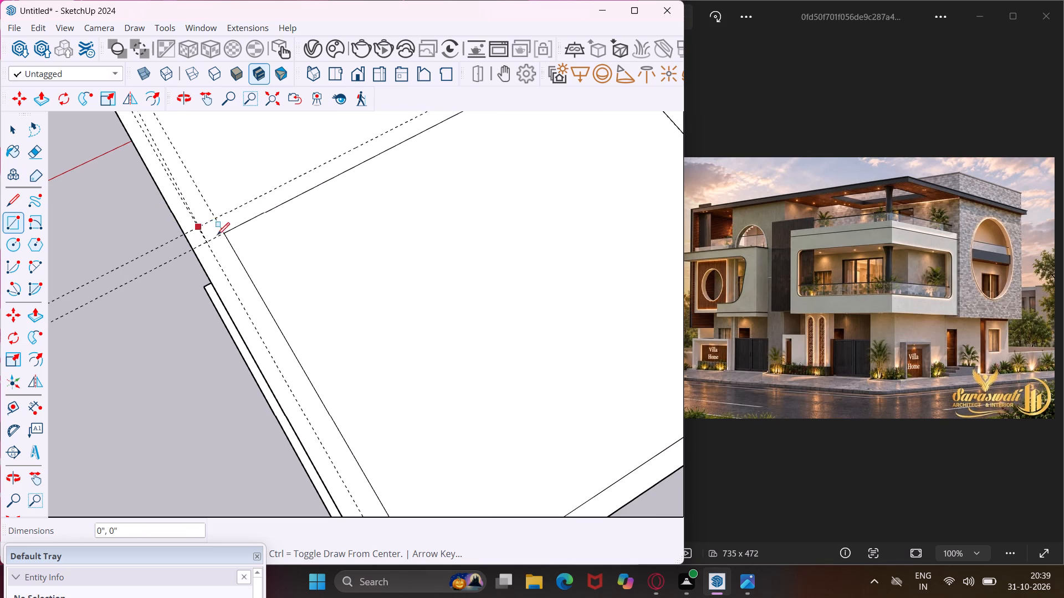
pyautogui.scroll(-13, 219, 236)
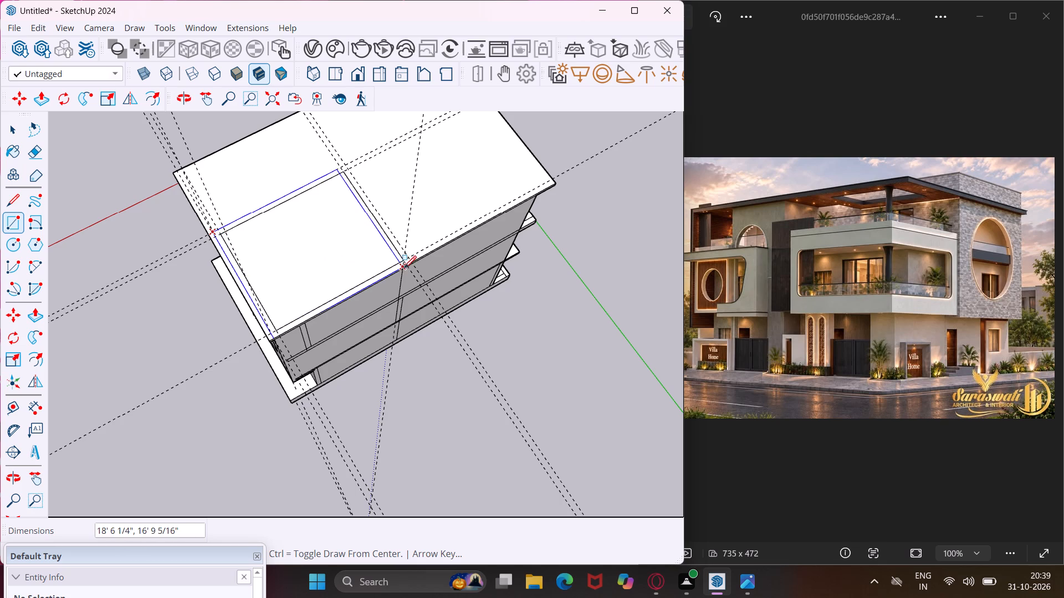
pyautogui.scroll(3, 412, 264)
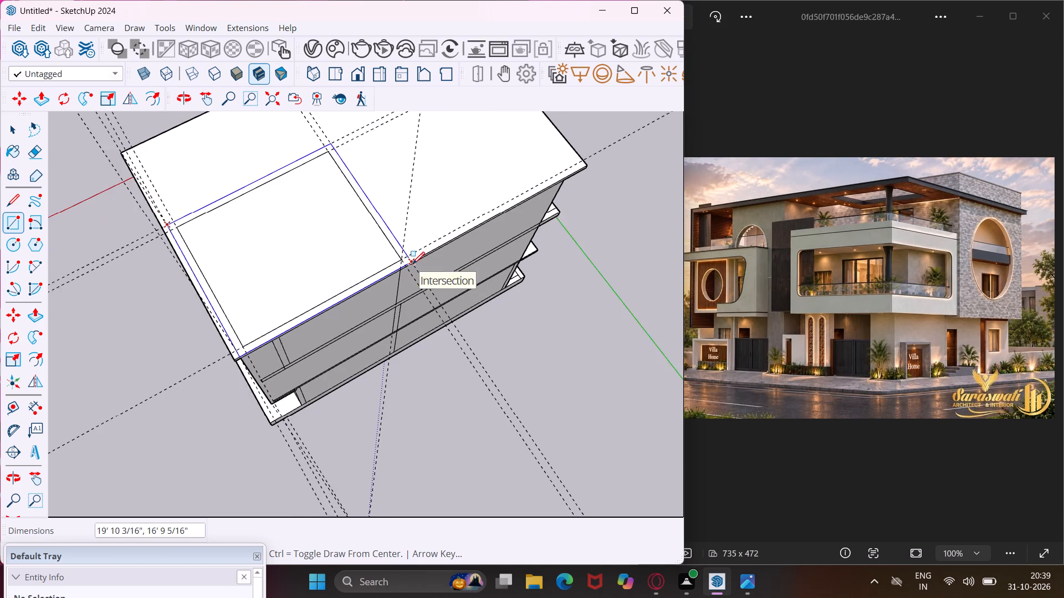
pyautogui.scroll(8, 408, 261)
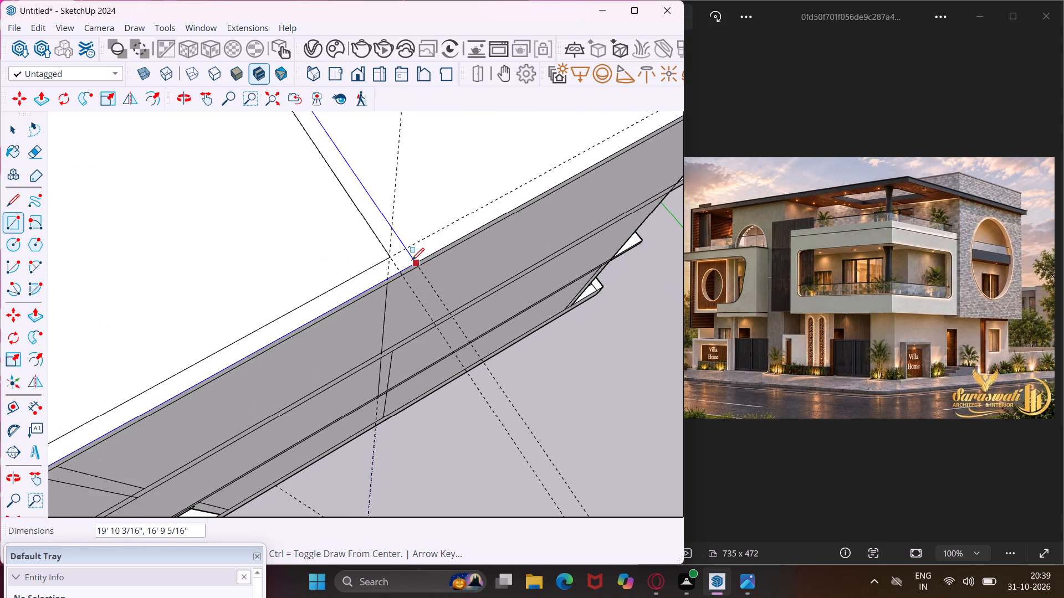
pyautogui.click(415, 262)
pyautogui.press('Escape')
pyautogui.press('space')
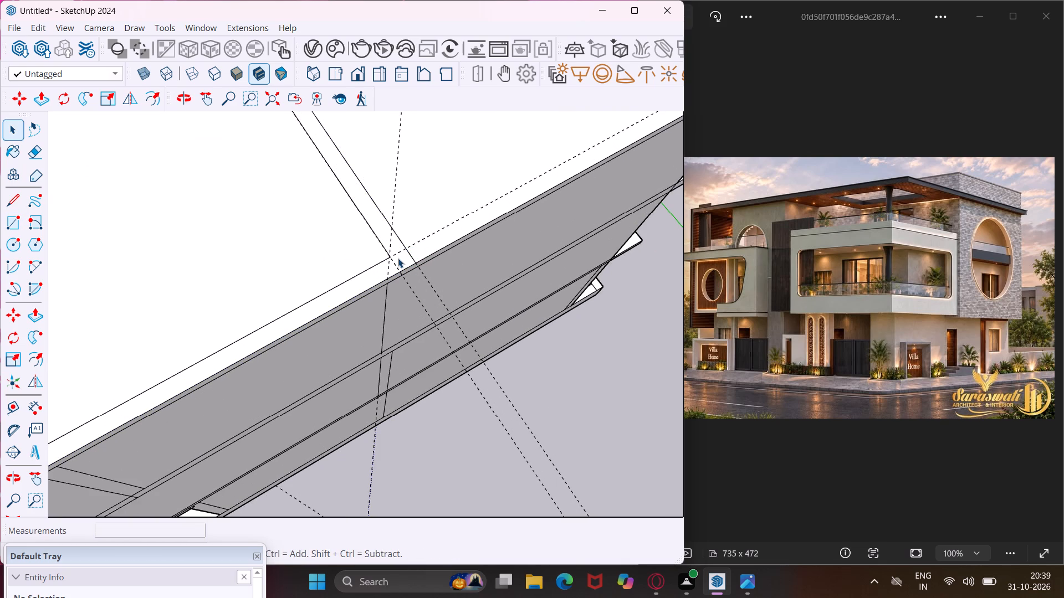
# Push/Pull the wall ring between the two roof rectangles up 3'.
pyautogui.moveTo(397, 258); pyautogui.dragTo(617, 148, button='middle')
pyautogui.click(372, 405)
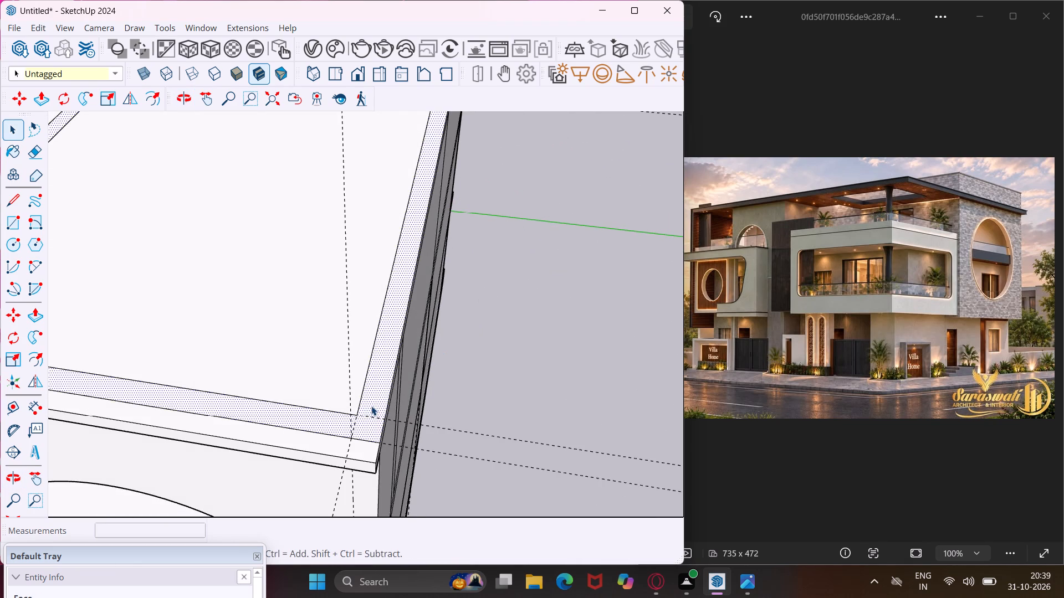
pyautogui.press('p')
pyautogui.click(371, 406)
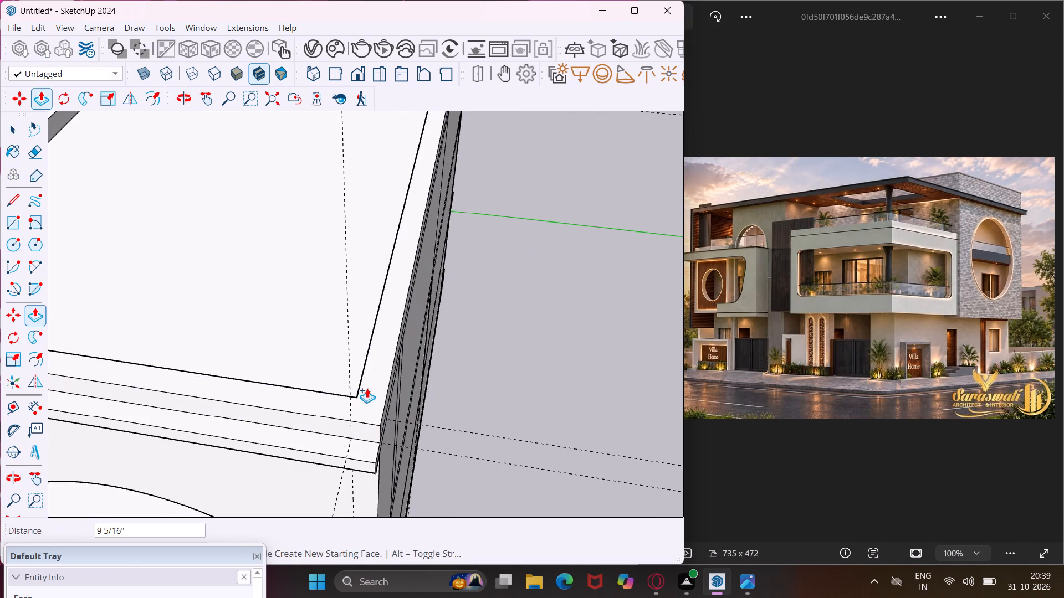
pyautogui.write("3'")
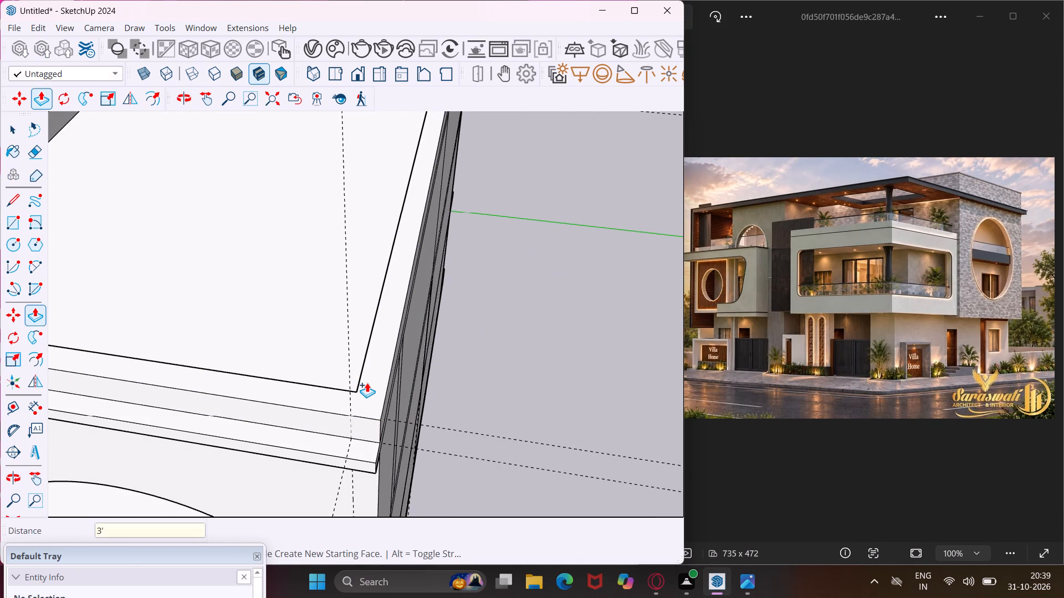
pyautogui.press('Return')
pyautogui.press('Escape')
pyautogui.press('space')
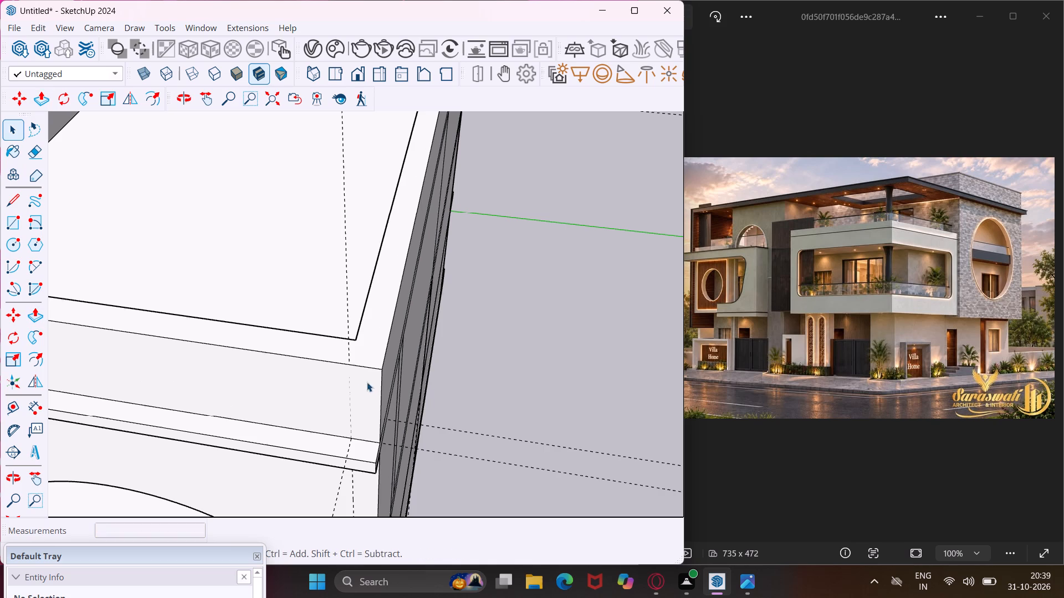
# Offset the outer outline of the raised wall's top face outward by about 3 3/16" for a coping.
pyautogui.scroll(4, 376, 343)
pyautogui.click(376, 343)
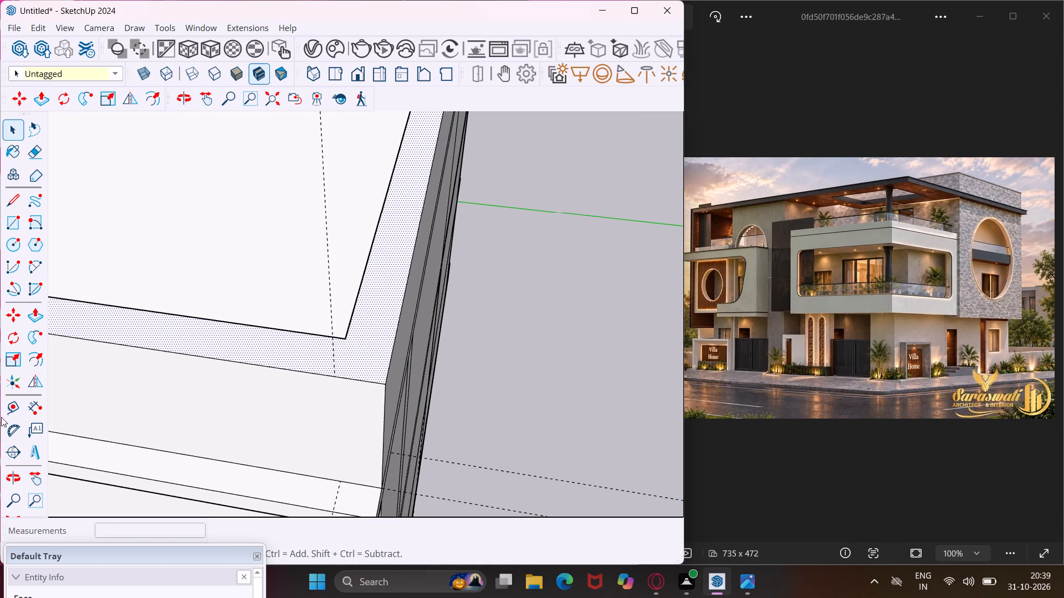
pyautogui.click(43, 358)
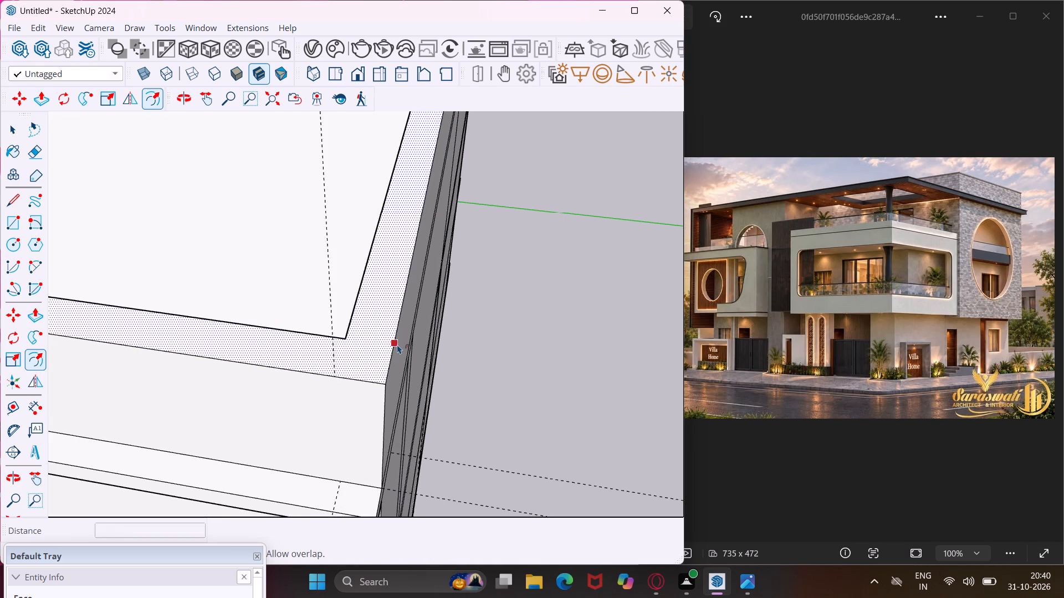
pyautogui.click(399, 344)
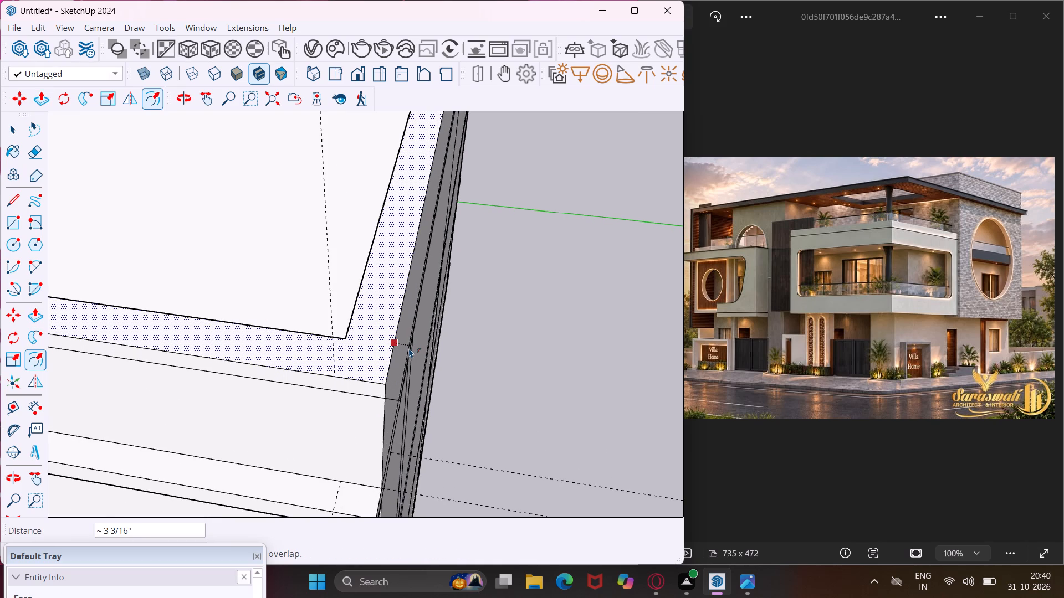
pyautogui.click(409, 348)
pyautogui.moveTo(407, 349); pyautogui.dragTo(580, 347, button='middle')
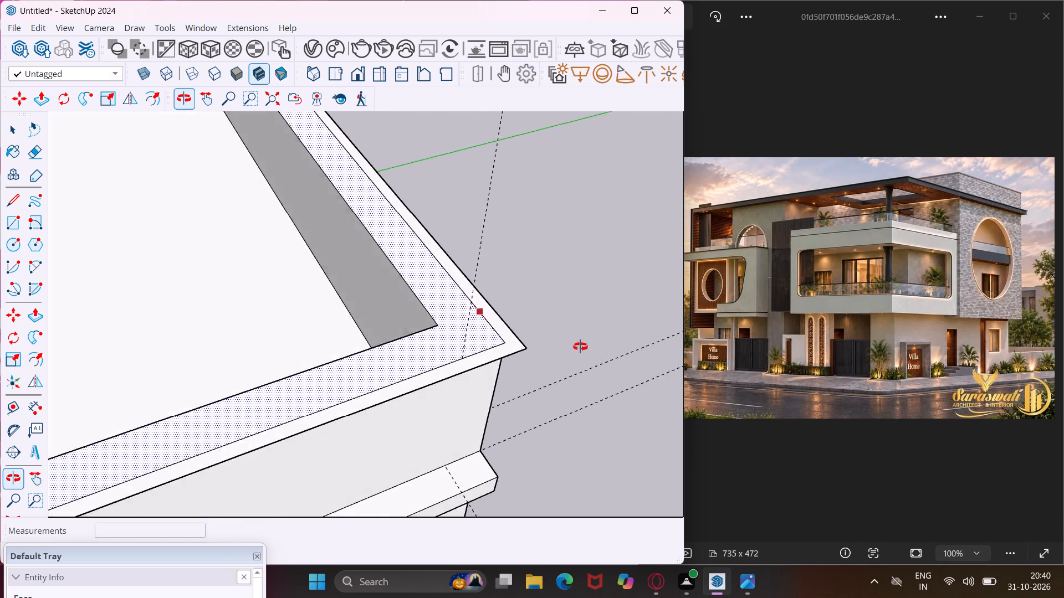
pyautogui.moveTo(580, 347); pyautogui.dragTo(588, 346, button='middle')
pyautogui.press('Escape')
pyautogui.press('space')
# Push/Pull the overhanging coping strip around the raised wall up about 2 1/16".
pyautogui.scroll(2, 521, 325)
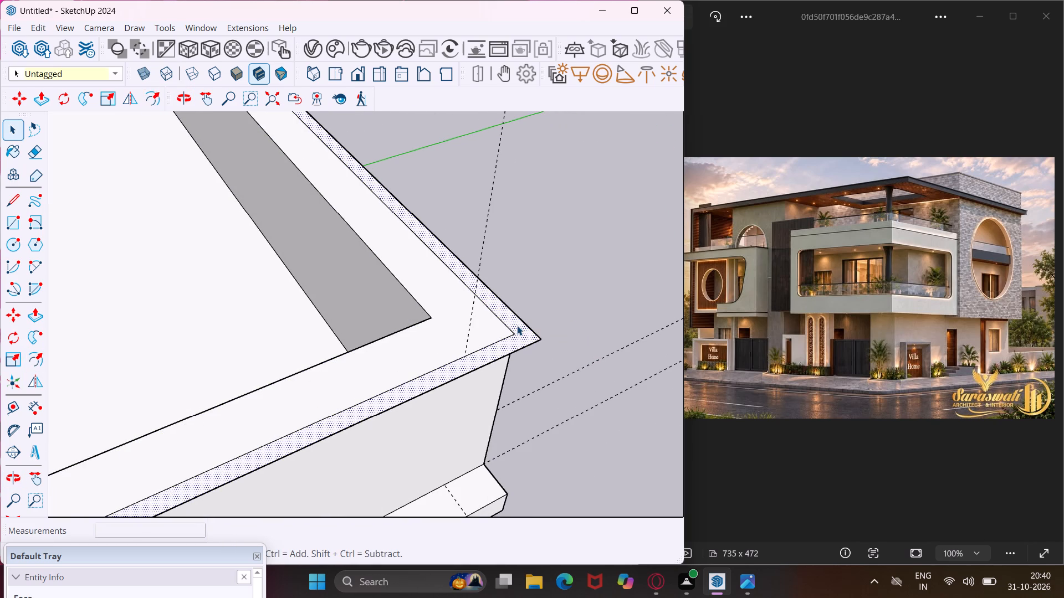
pyautogui.press('p')
pyautogui.click(517, 326)
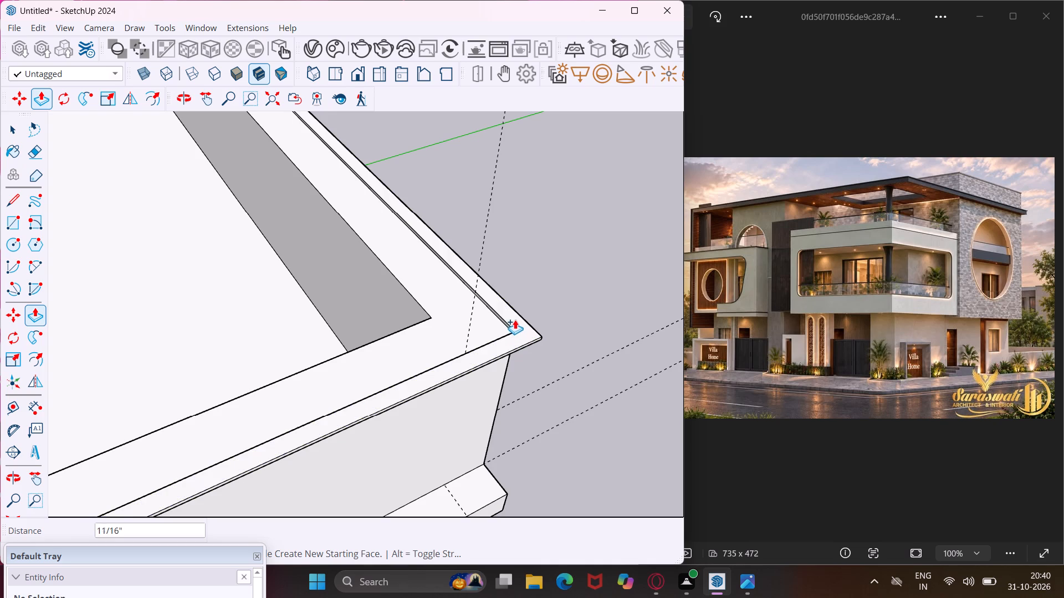
pyautogui.click(513, 315)
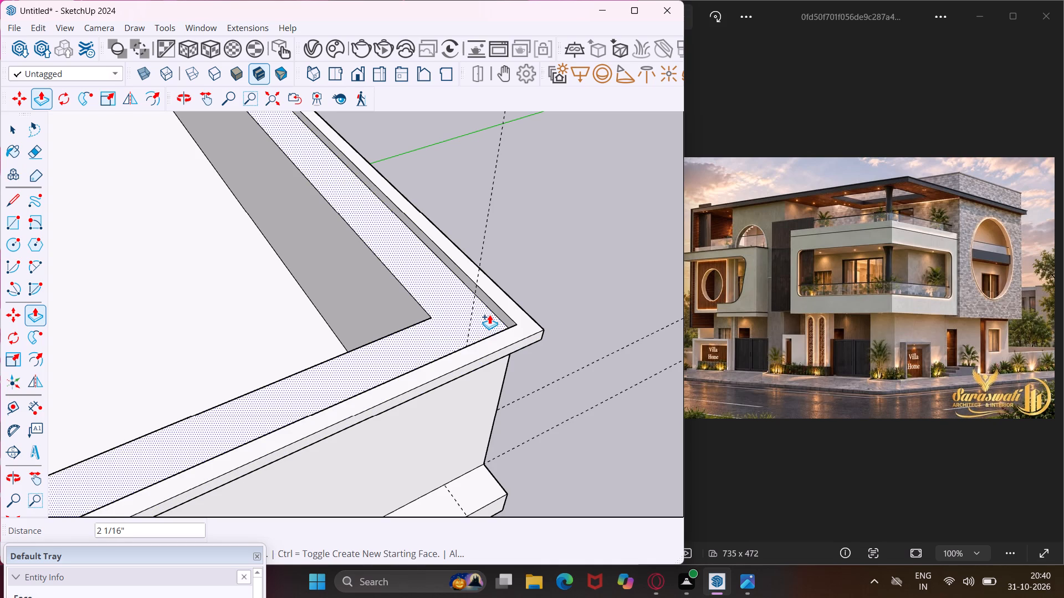
pyautogui.press('Escape')
pyautogui.press('space')
# Copy the roof slab's top outline about 1 1/4" down its edge, and again about 3 1/4" below that copy.
pyautogui.moveTo(489, 315); pyautogui.dragTo(573, 256, button='middle')
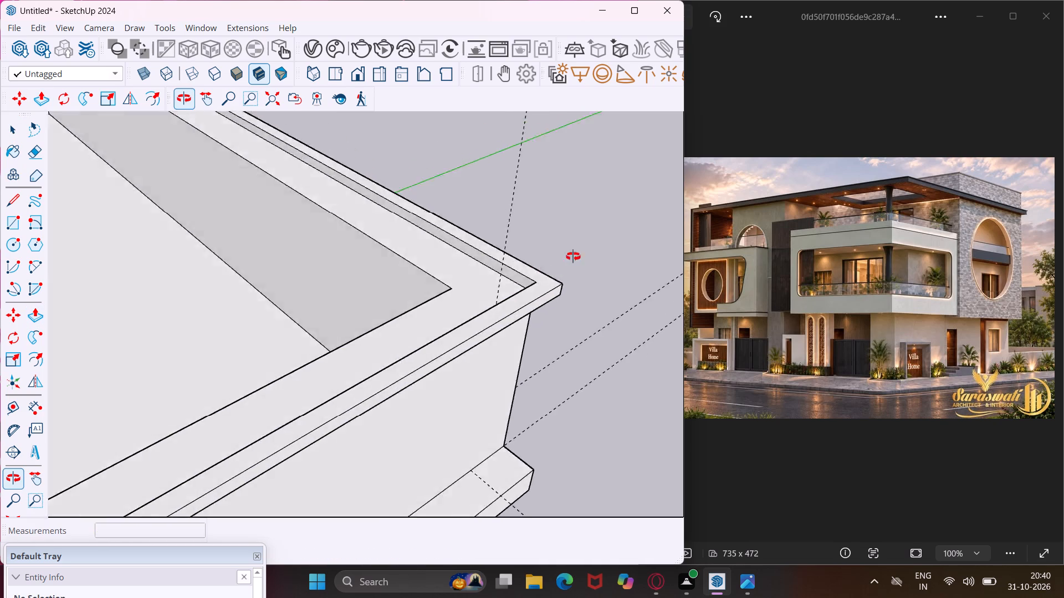
pyautogui.moveTo(573, 256); pyautogui.dragTo(636, 192, button='middle')
pyautogui.scroll(-17, 621, 193)
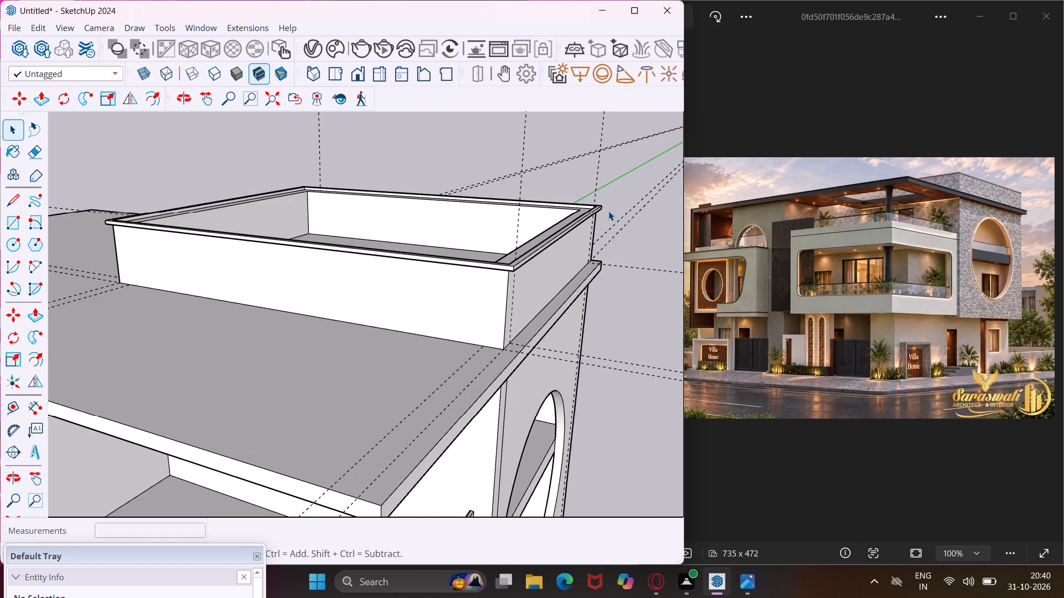
pyautogui.scroll(-2, 608, 211)
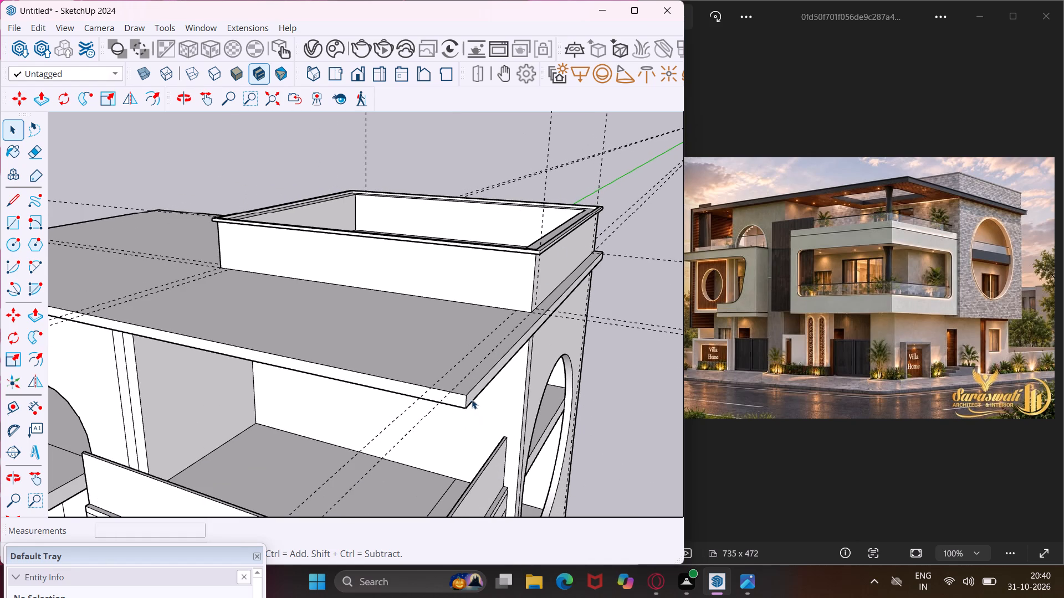
pyautogui.scroll(8, 470, 395)
pyautogui.click(462, 386)
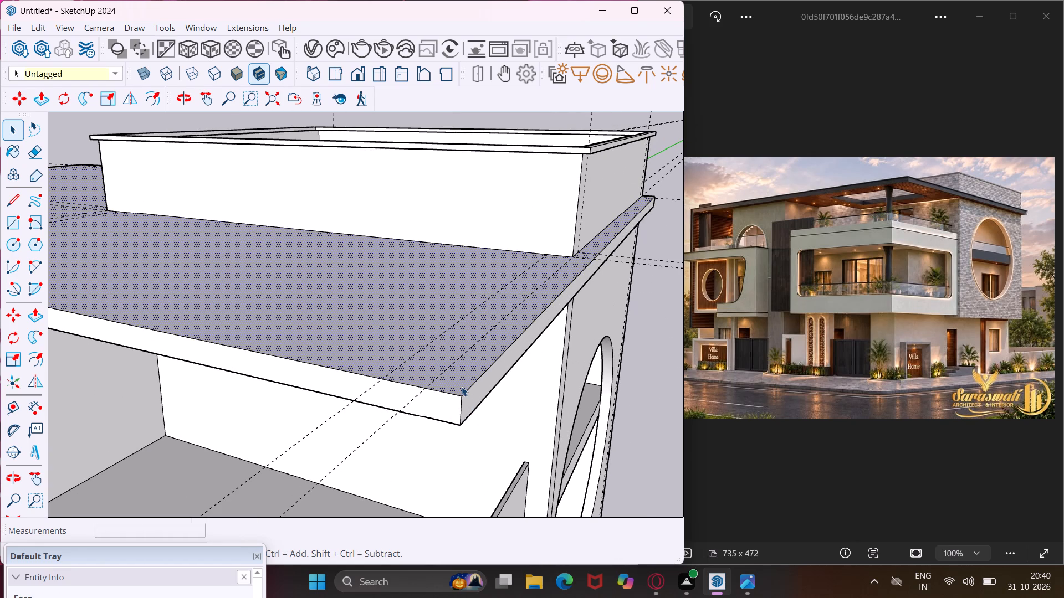
pyautogui.press('m')
pyautogui.scroll(9, 461, 399)
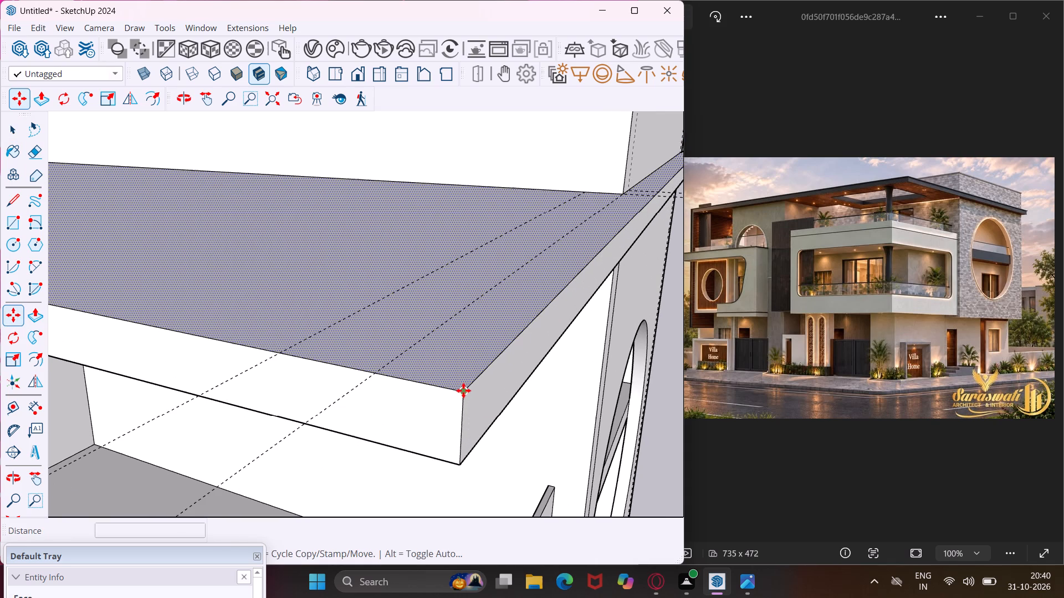
pyautogui.click(463, 390)
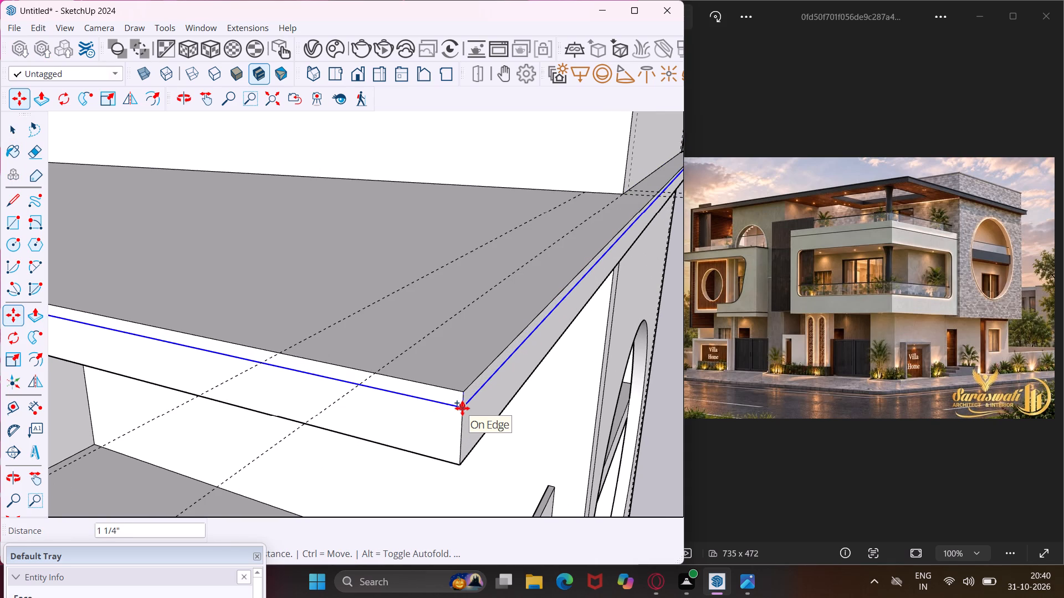
pyautogui.click(462, 408)
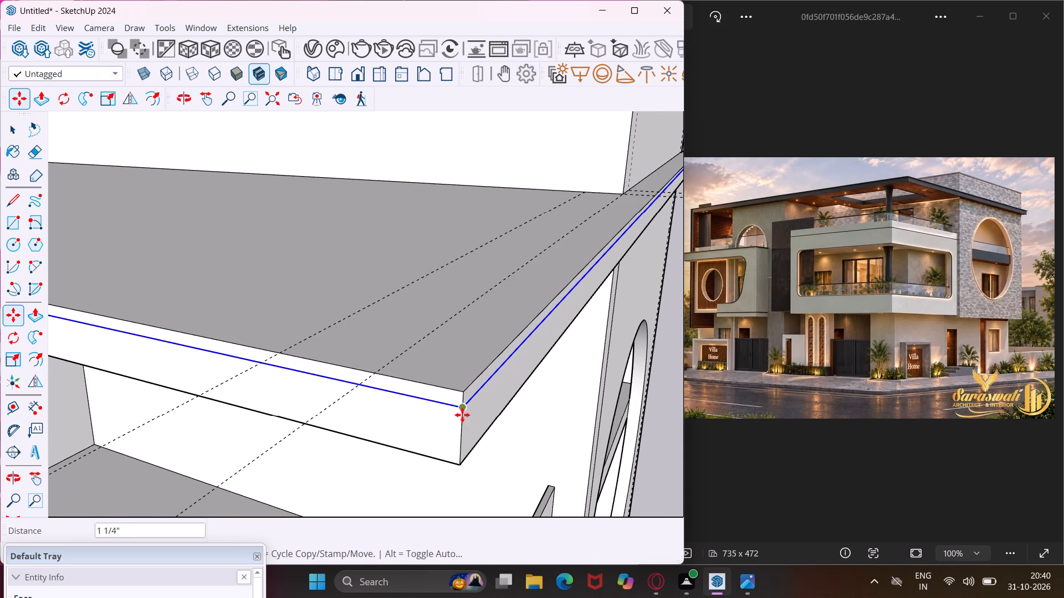
pyautogui.click(462, 409)
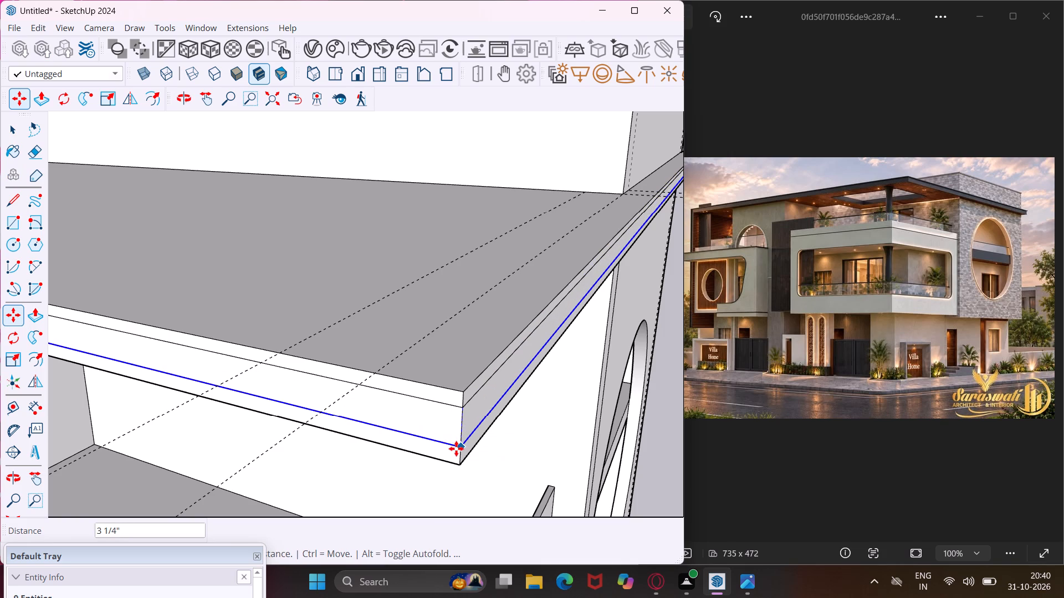
pyautogui.click(456, 448)
pyautogui.press('Escape')
pyautogui.press('space')
# Push/Pull the upper band of the roof slab edge outward about 5/8" on both sides of the terrace corner.
pyautogui.scroll(5, 474, 399)
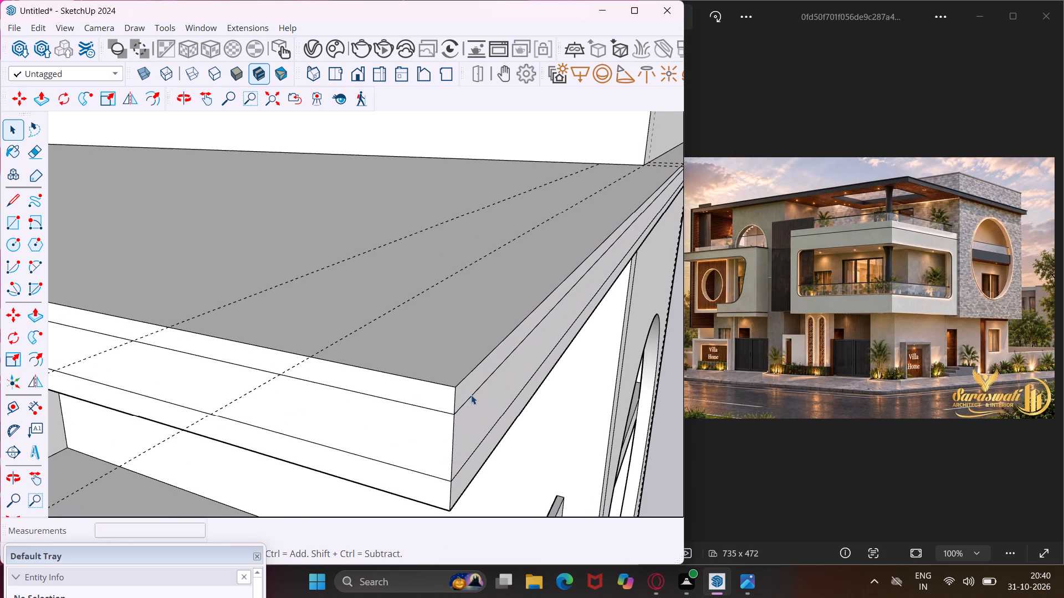
pyautogui.click(468, 393)
pyautogui.press('p')
pyautogui.click(468, 393)
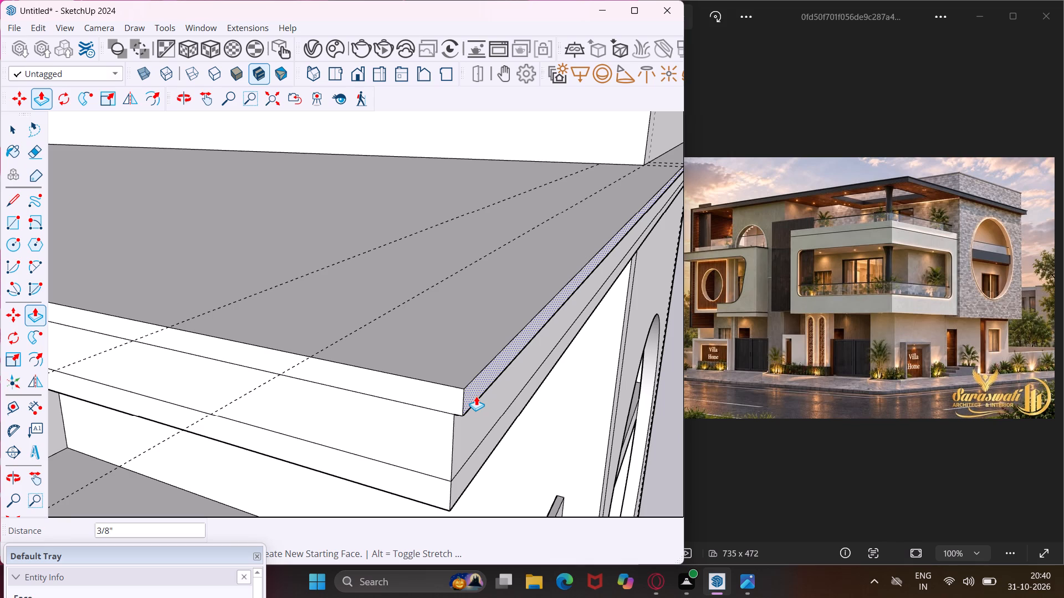
pyautogui.click(480, 399)
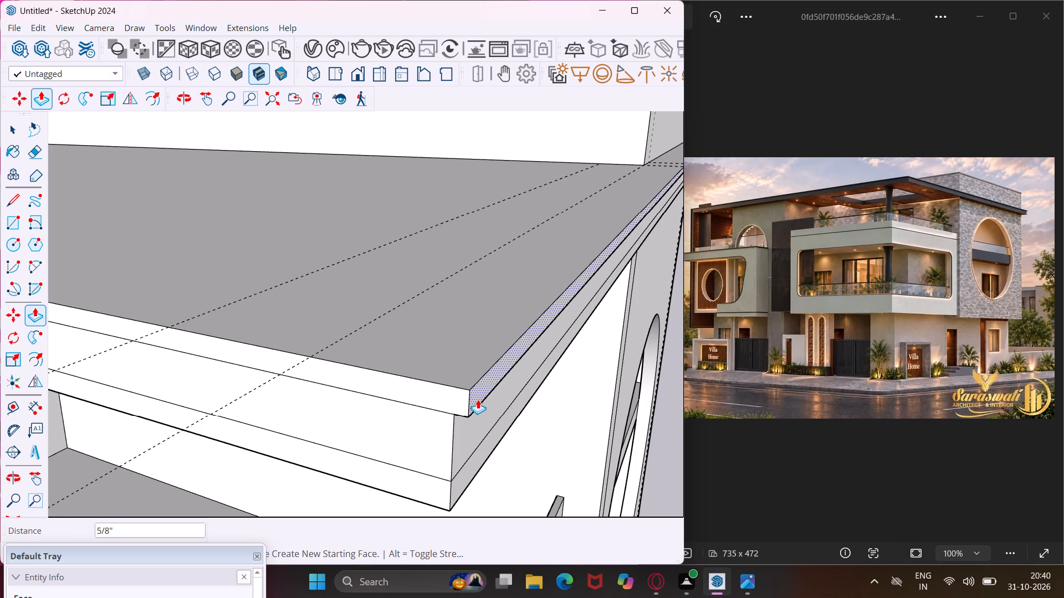
pyautogui.press('Escape')
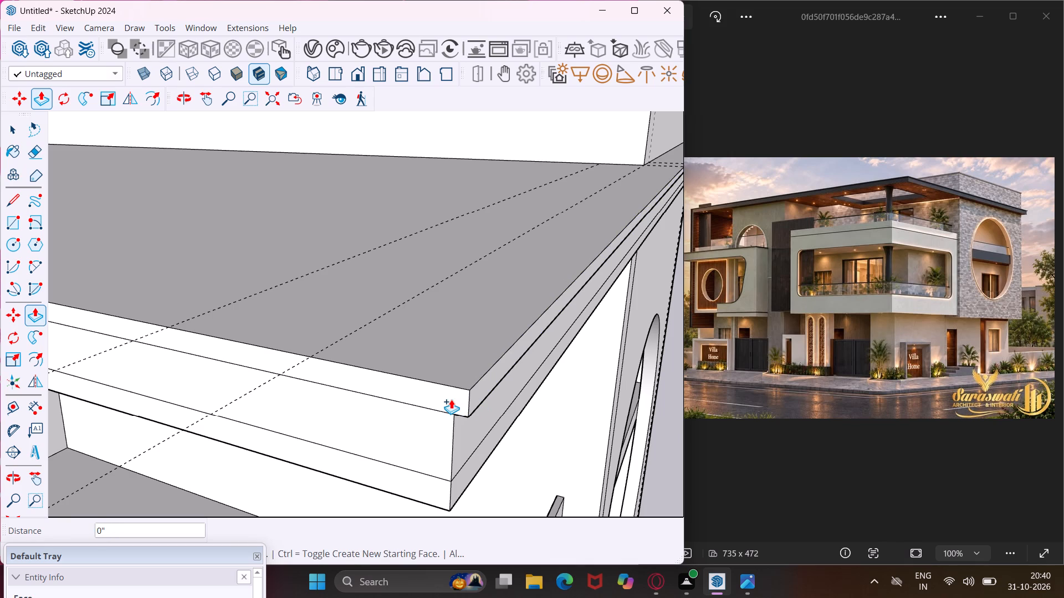
pyautogui.doubleClick(450, 399)
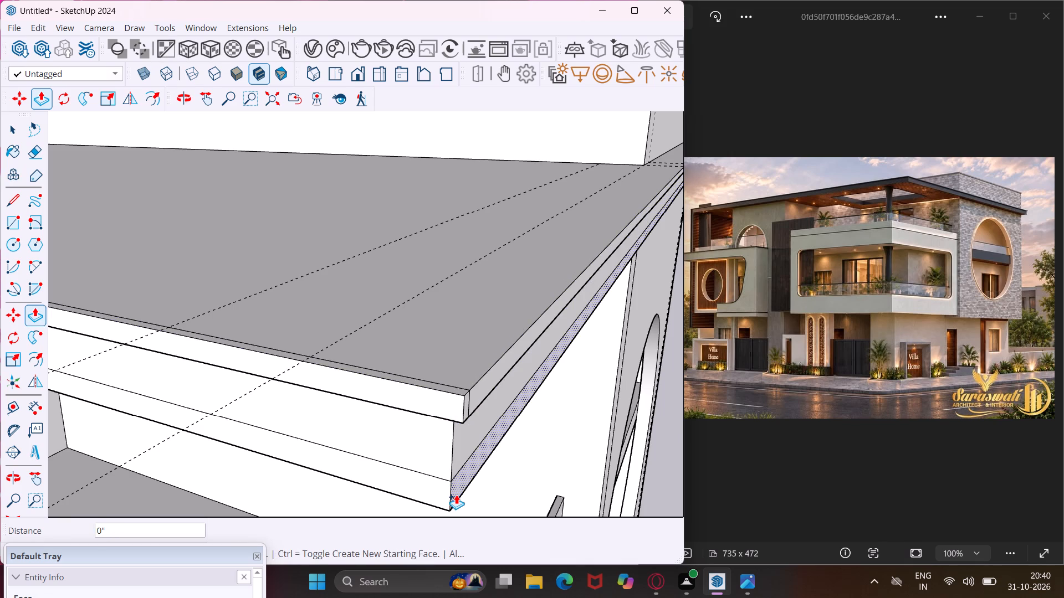
# Extrude the lower band of the roof slab edge outward by the same 5/8" on both sides and fill its corner.
pyautogui.doubleClick(456, 494)
pyautogui.doubleClick(448, 491)
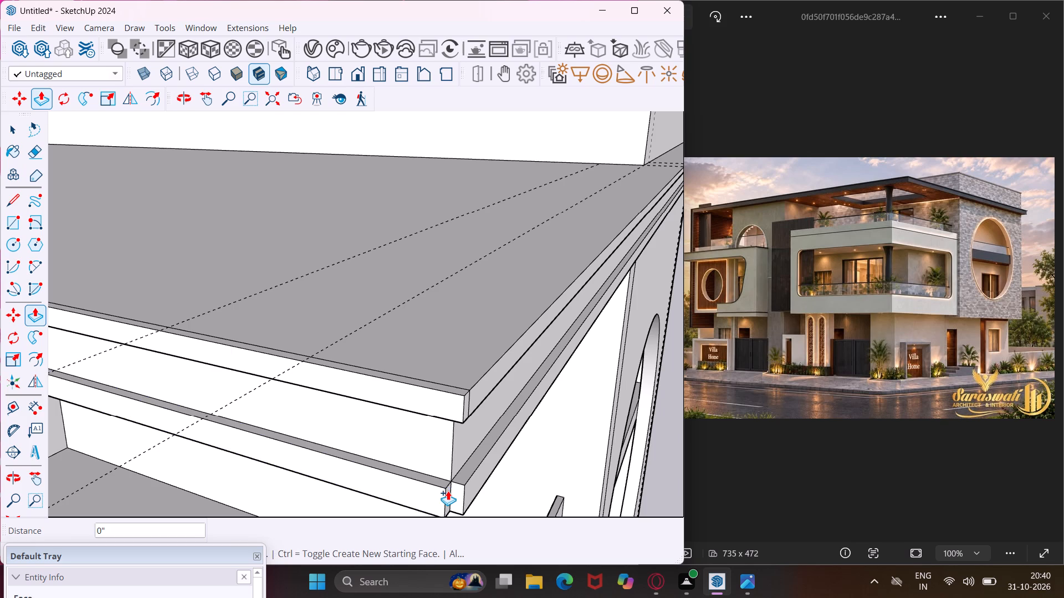
pyautogui.doubleClick(453, 492)
pyautogui.scroll(-7, 470, 415)
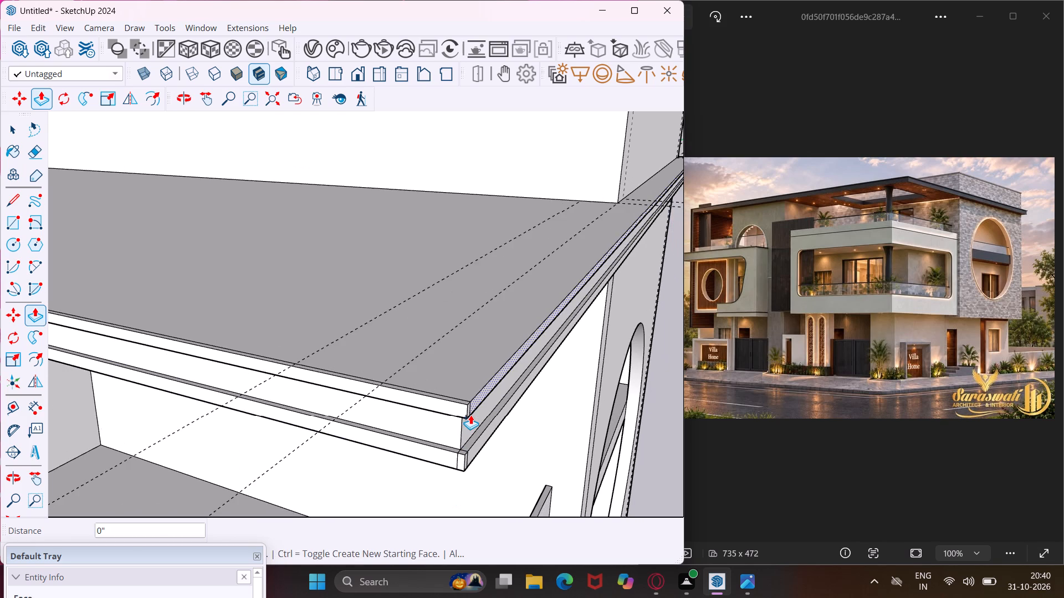
# Push/Pull the lower and upper bands on the roof slab's remaining side edge outward by the same distance as the finished bands.
pyautogui.scroll(-19, 470, 415)
pyautogui.scroll(-8, 473, 418)
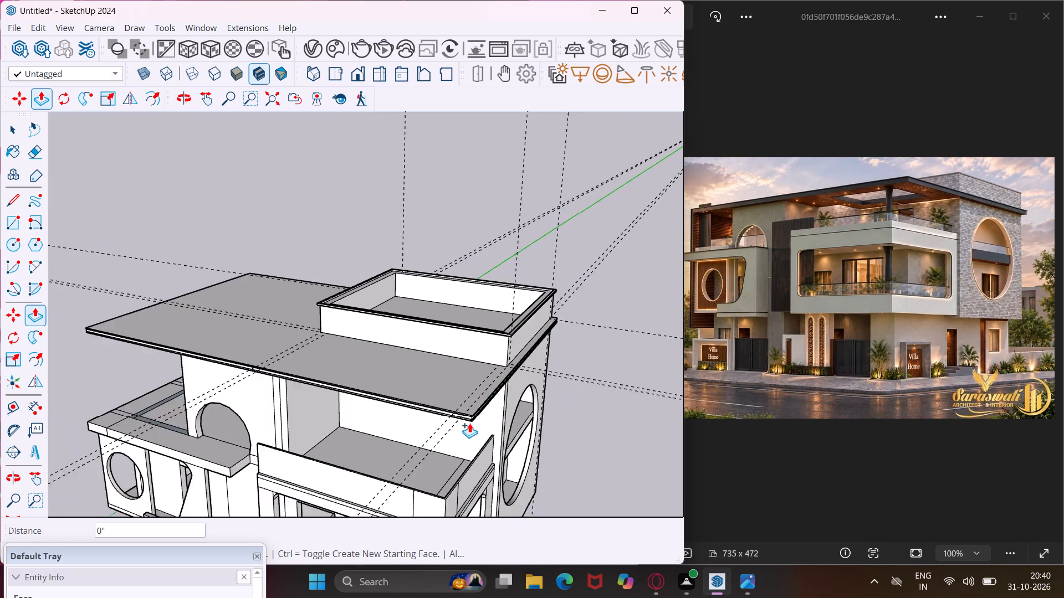
pyautogui.scroll(-5, 468, 424)
pyautogui.scroll(12, 226, 358)
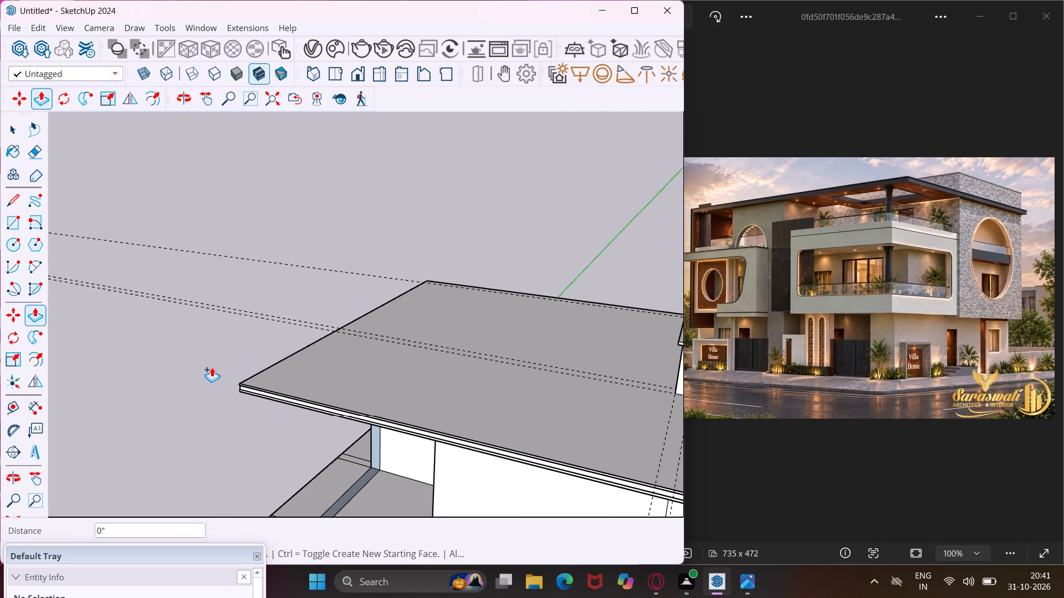
pyautogui.scroll(7, 209, 369)
pyautogui.moveTo(236, 380); pyautogui.dragTo(448, 383, button='middle')
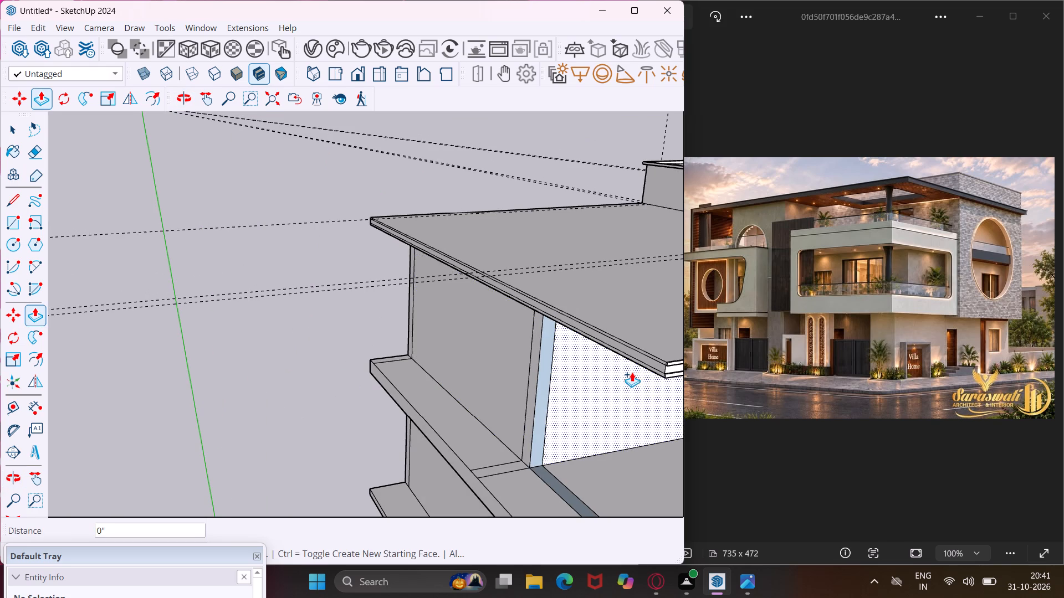
pyautogui.scroll(4, 655, 377)
pyautogui.scroll(19, 667, 374)
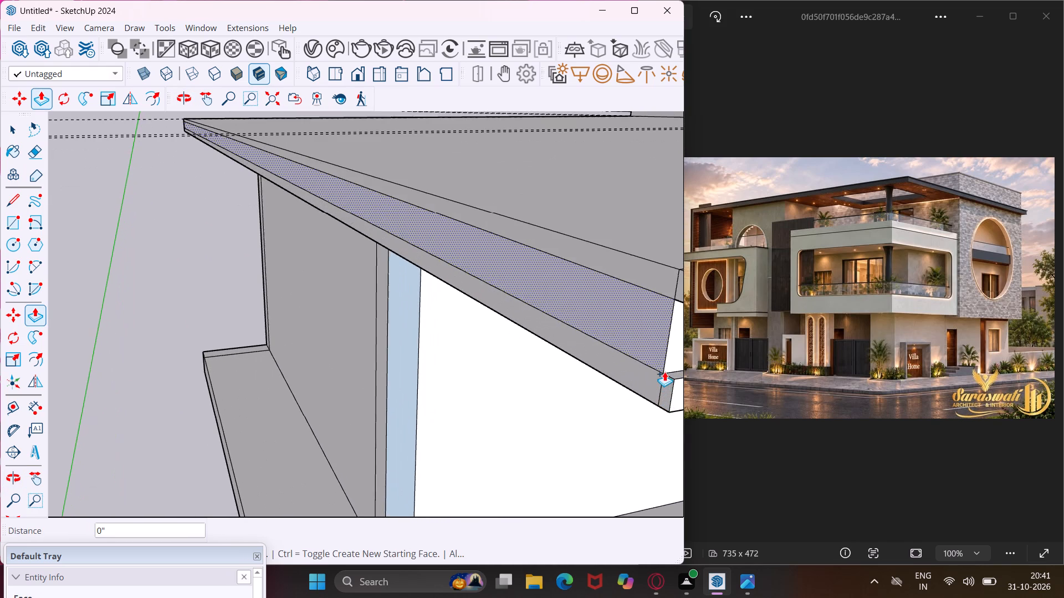
pyautogui.doubleClick(648, 373)
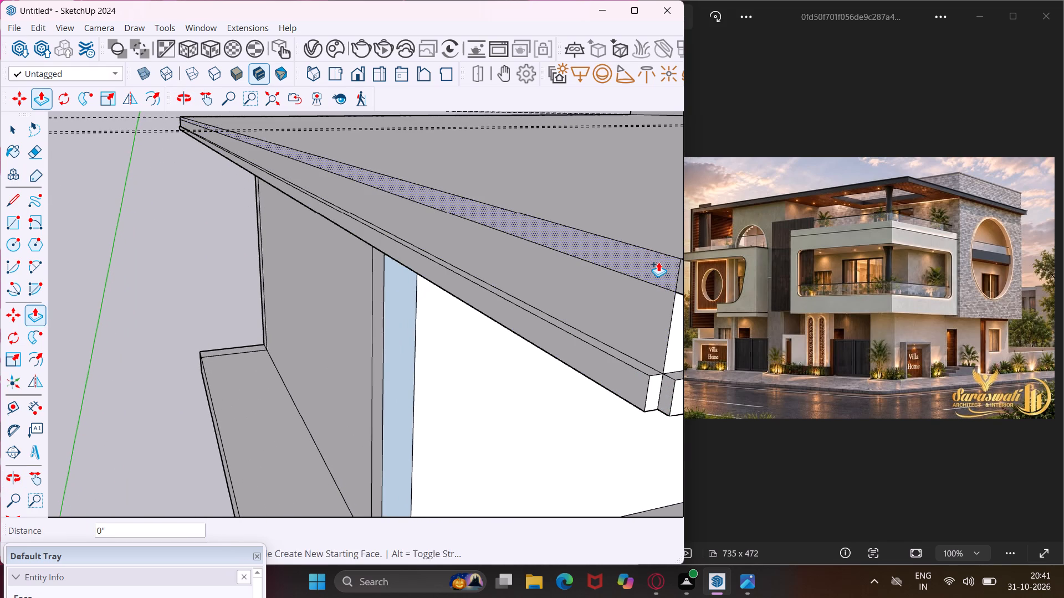
pyautogui.doubleClick(658, 262)
pyautogui.scroll(-4, 559, 286)
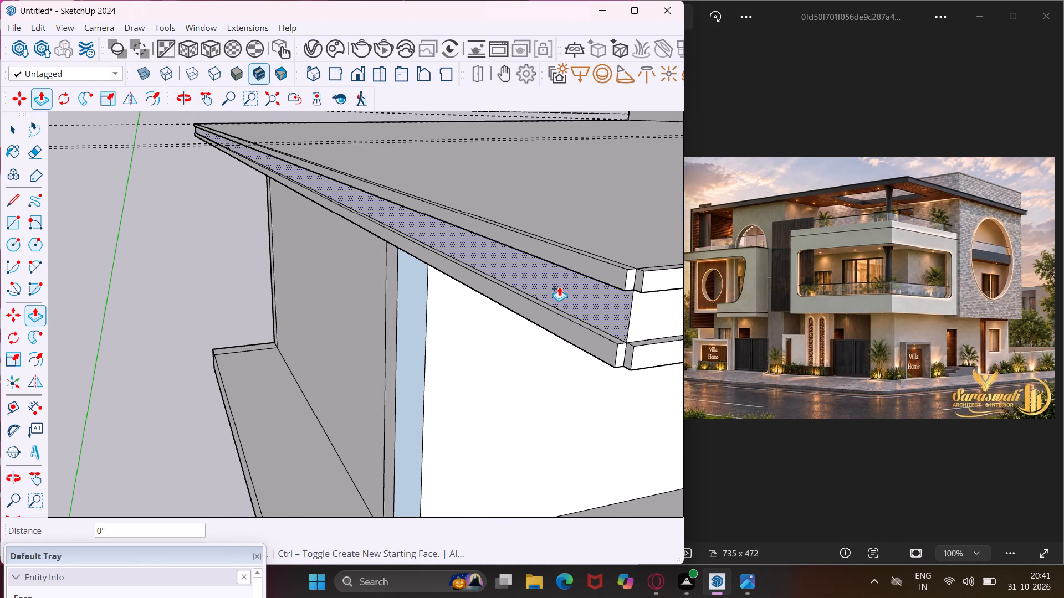
# Fill the corner gaps of the upper and lower roof-edge bands by extruding their end faces the same distance.
pyautogui.scroll(7, 641, 262)
pyautogui.doubleClick(637, 282)
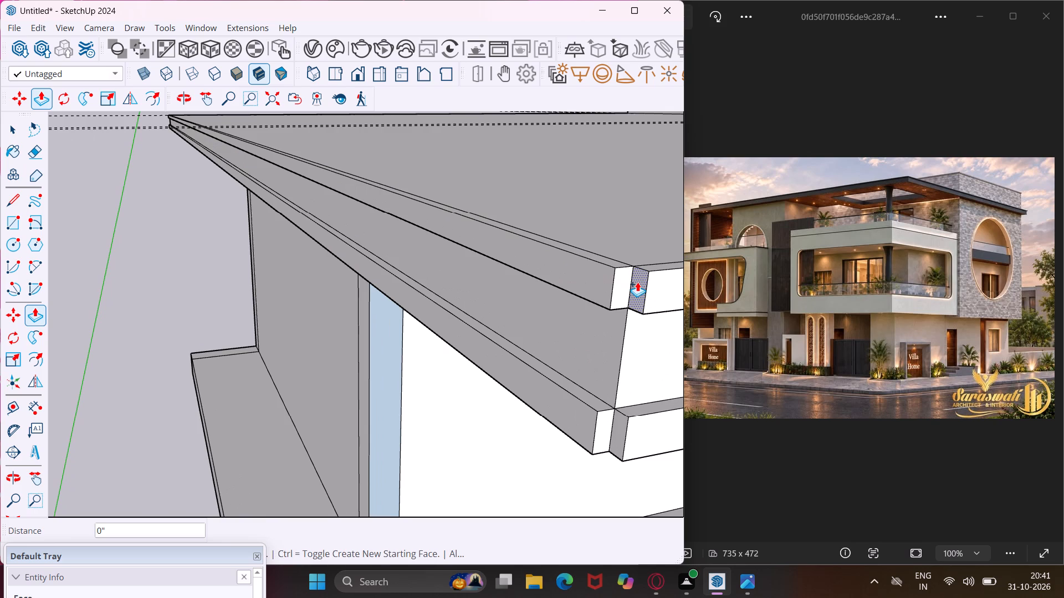
pyautogui.doubleClick(614, 429)
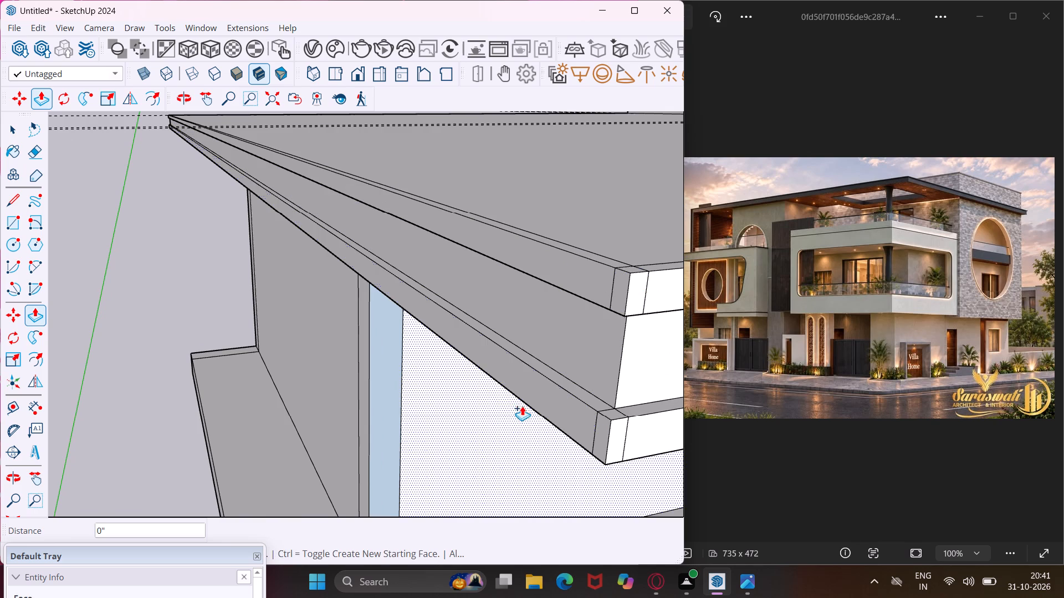
# Examine the banded roof slab edge at its corners and against the whole villa.
pyautogui.scroll(-4, 497, 396)
pyautogui.scroll(-6, 434, 398)
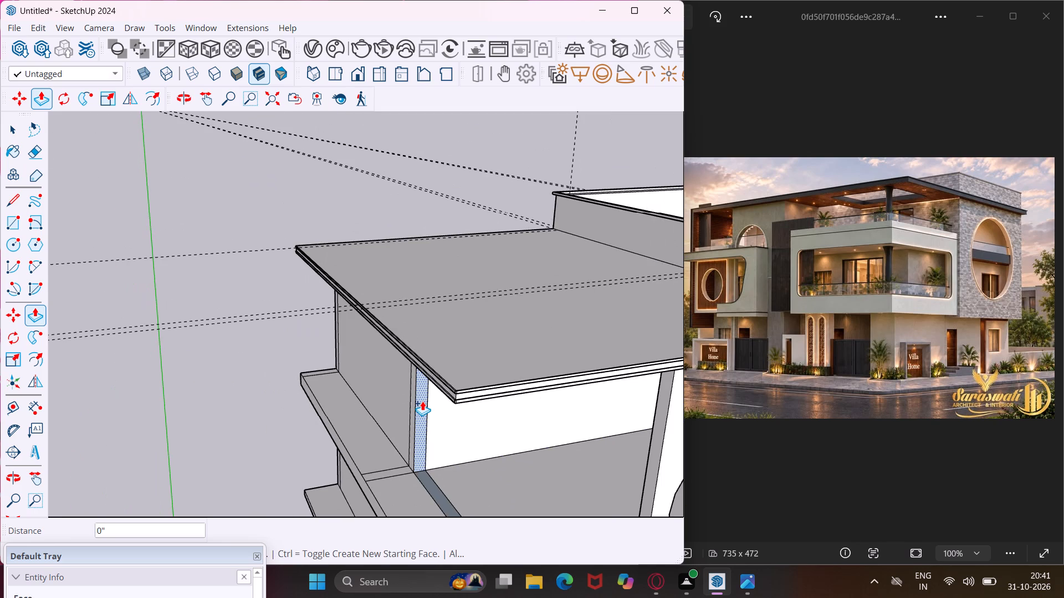
pyautogui.scroll(-15, 422, 401)
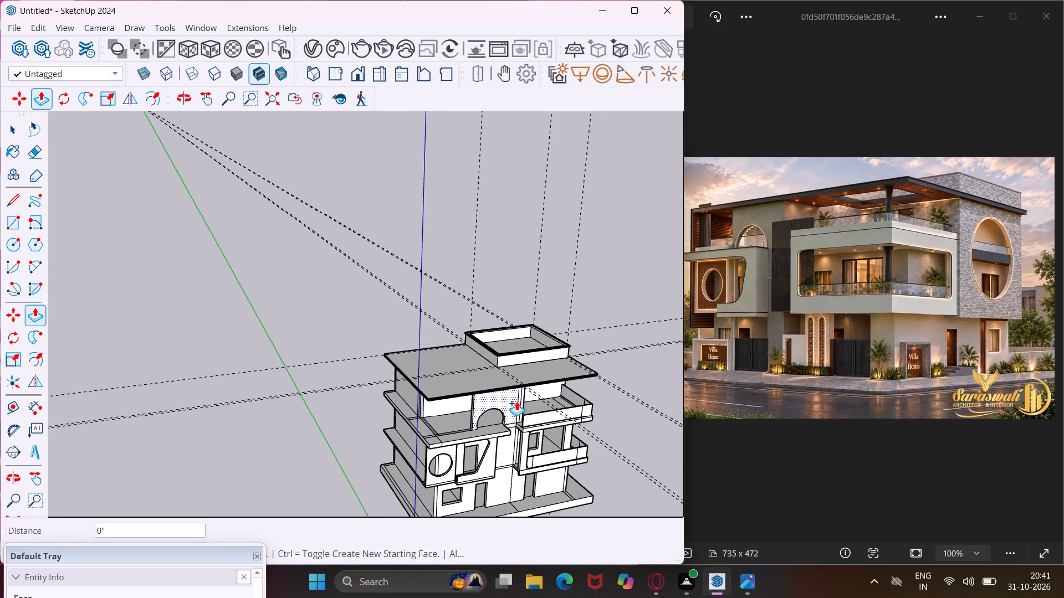
pyautogui.scroll(15, 596, 363)
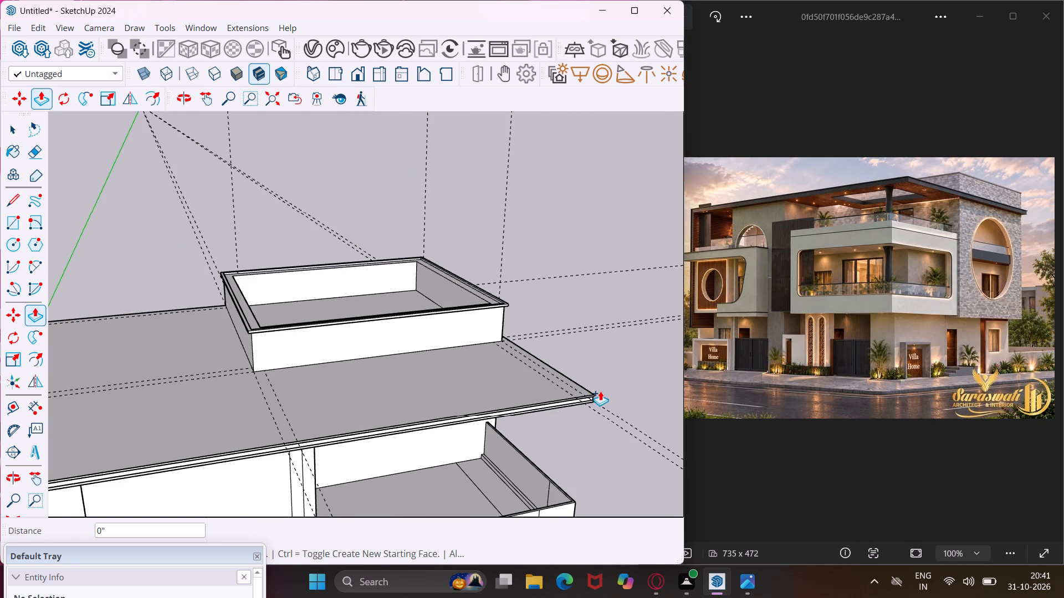
pyautogui.scroll(1, 600, 392)
pyautogui.moveTo(598, 394); pyautogui.dragTo(464, 365, button='middle')
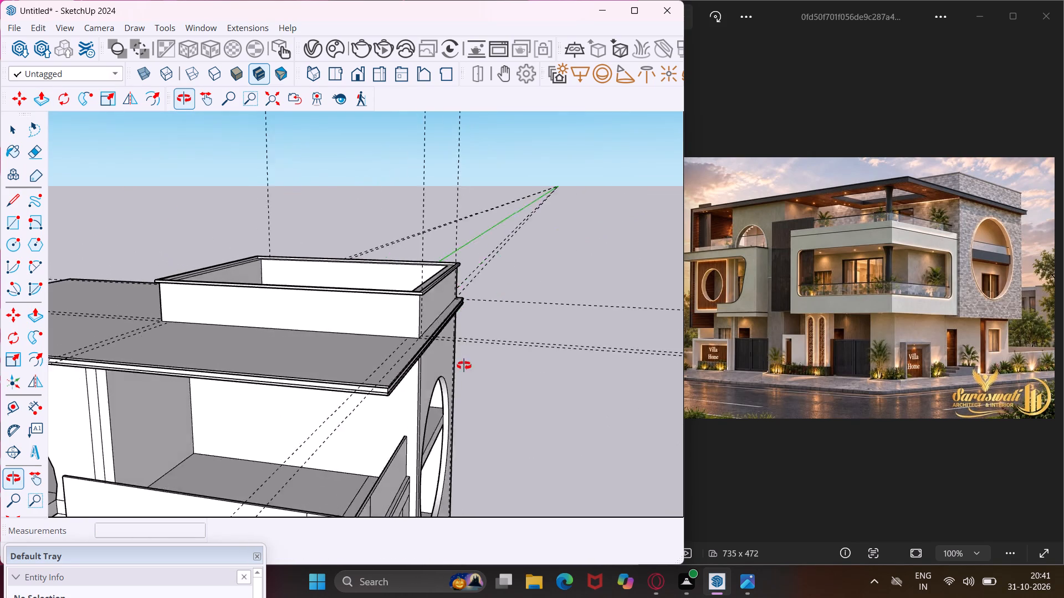
pyautogui.moveTo(464, 365); pyautogui.dragTo(483, 365, button='middle')
pyautogui.scroll(-10, 483, 365)
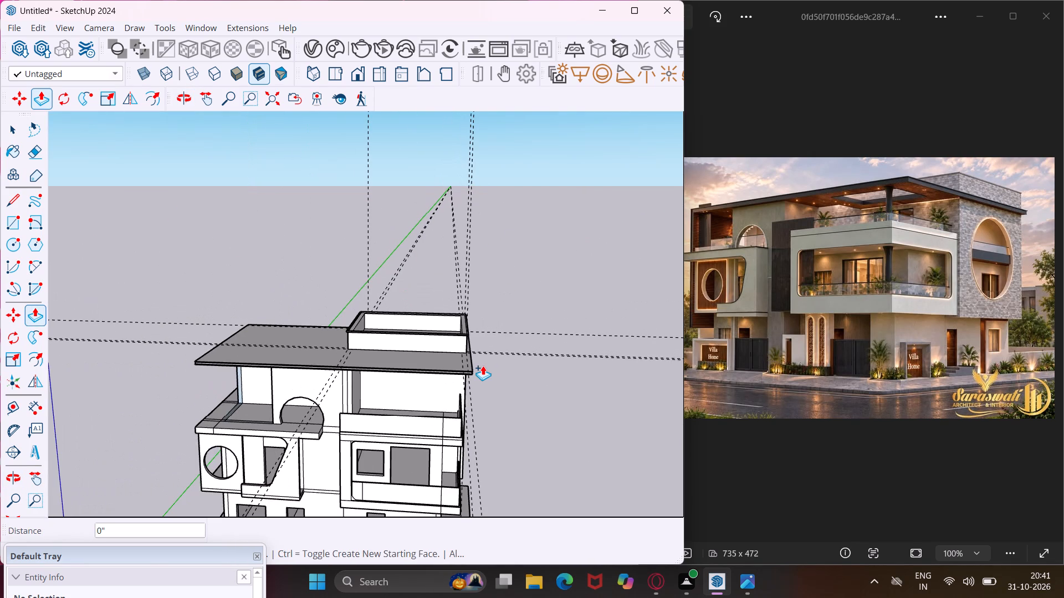
pyautogui.press('Escape')
pyautogui.press('space')
pyautogui.scroll(-4, 435, 411)
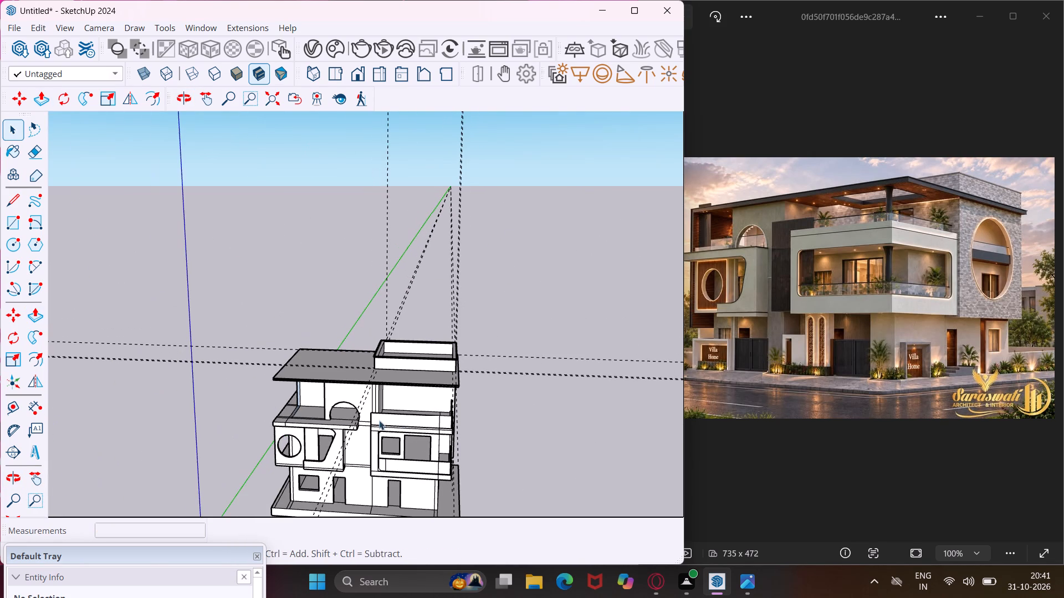
# Draw a line about 6' 9" long across the base of the top-floor arched opening, between the midpoints of its jamb depth.
pyautogui.scroll(4, 268, 395)
pyautogui.moveTo(268, 395); pyautogui.dragTo(331, 431, button='middle')
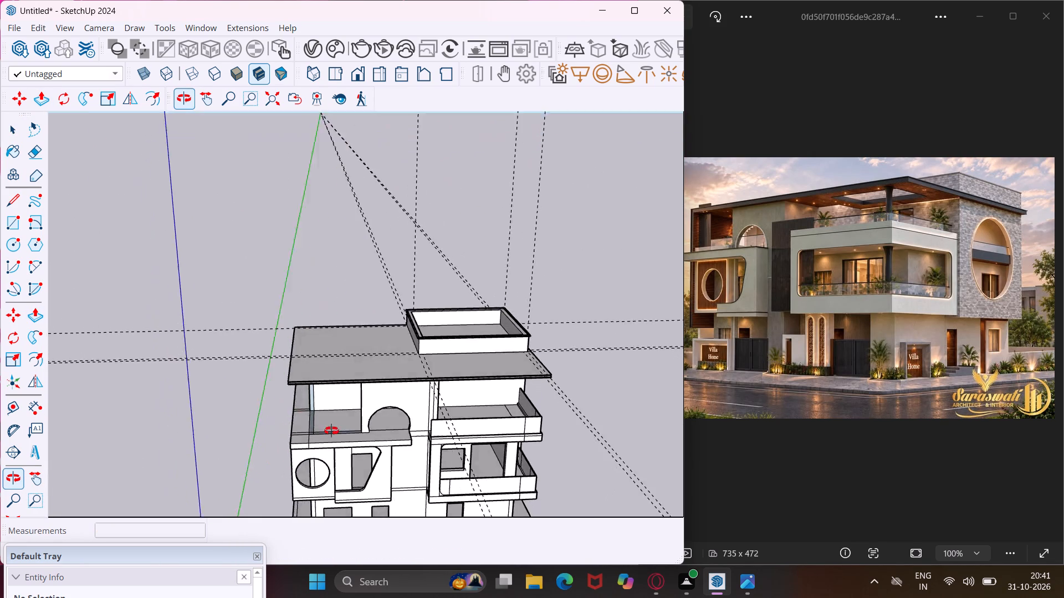
pyautogui.moveTo(331, 431); pyautogui.dragTo(423, 478, button='middle')
pyautogui.scroll(9, 382, 417)
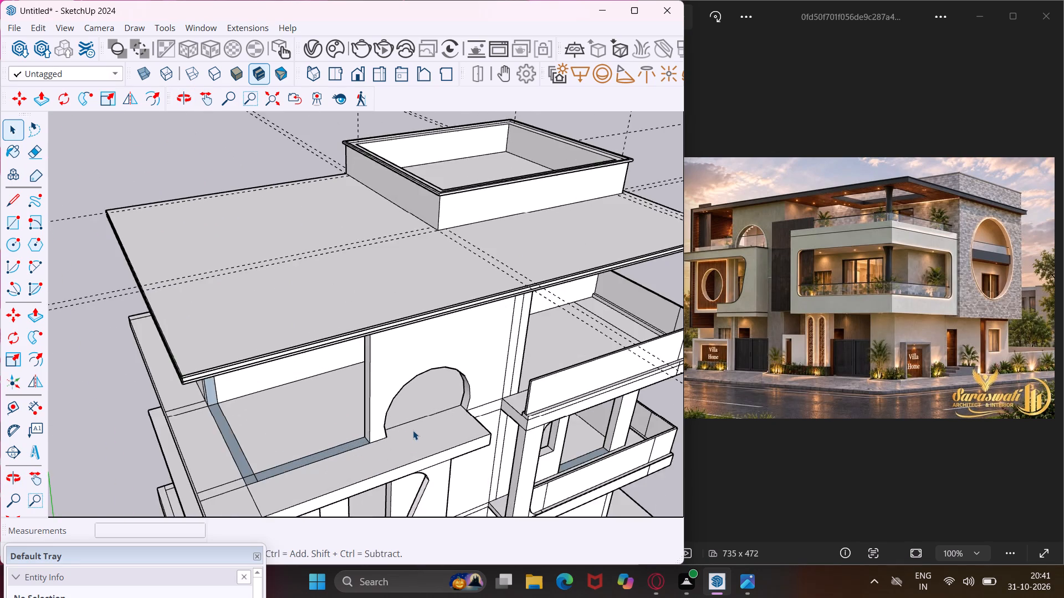
pyautogui.scroll(6, 416, 430)
pyautogui.moveTo(416, 430); pyautogui.dragTo(493, 433, button='middle')
pyautogui.click(510, 421)
pyautogui.scroll(-5, 506, 419)
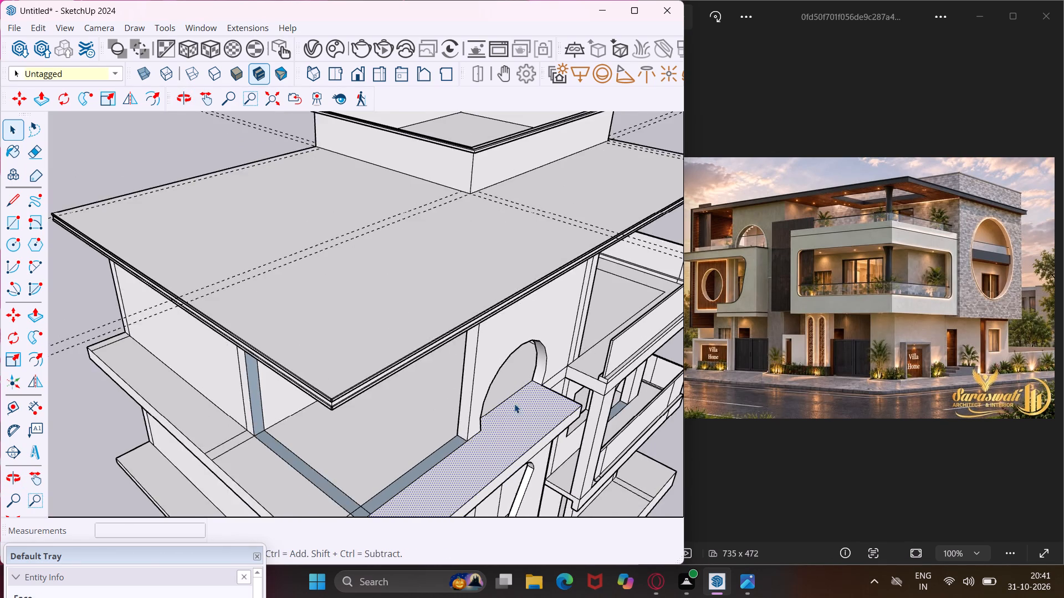
pyautogui.scroll(-2, 514, 404)
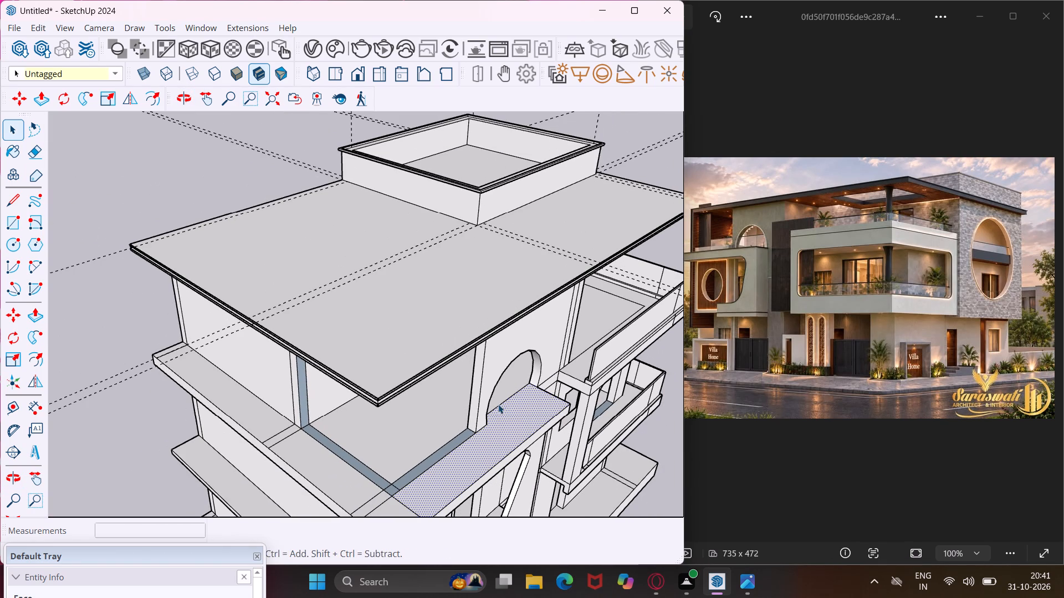
pyautogui.click(10, 206)
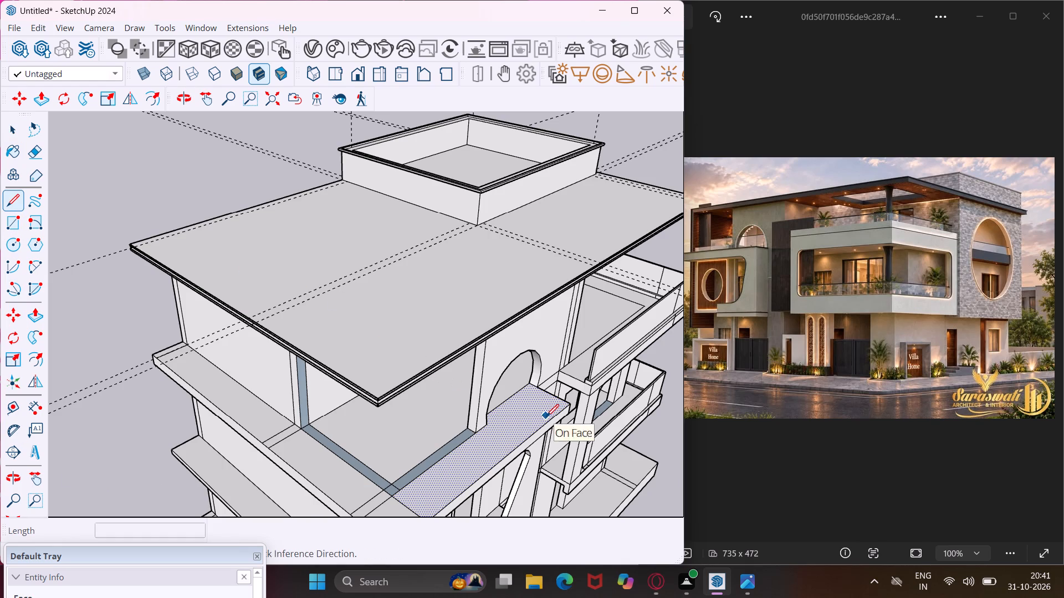
pyautogui.scroll(14, 538, 398)
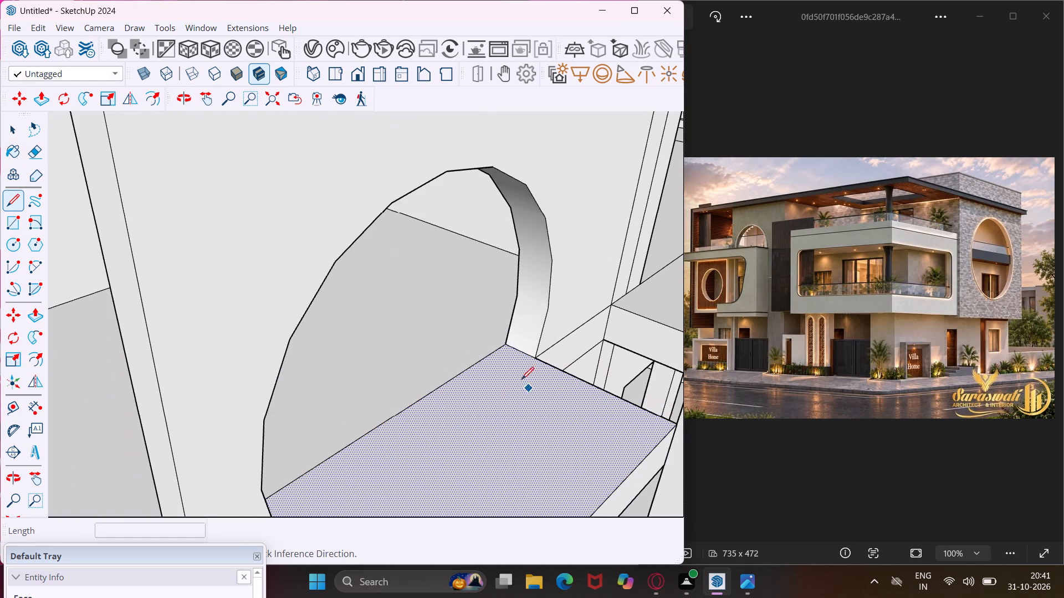
pyautogui.click(519, 349)
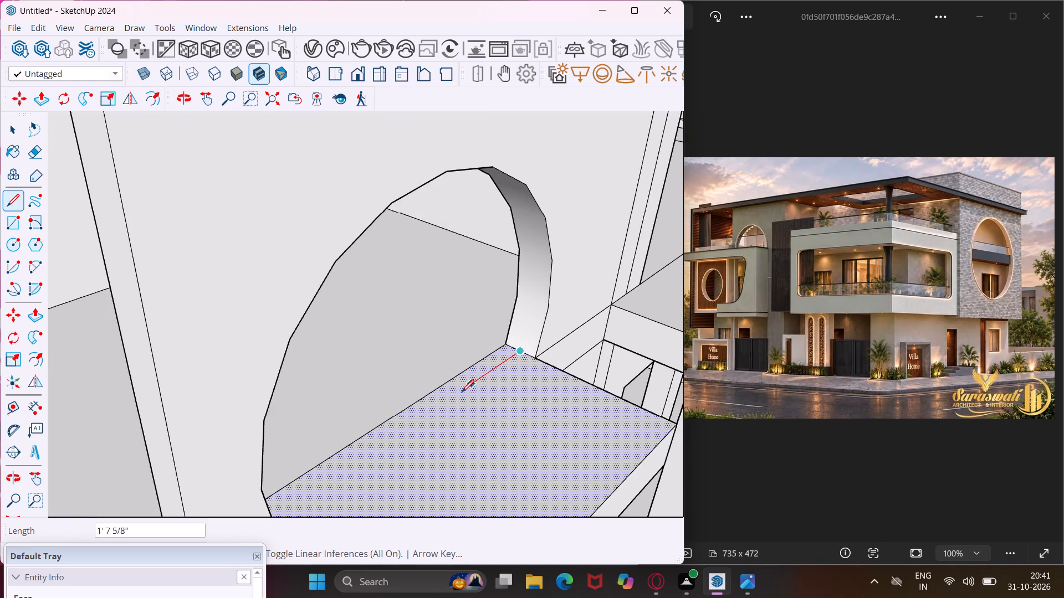
pyautogui.moveTo(462, 392); pyautogui.dragTo(266, 400, button='middle')
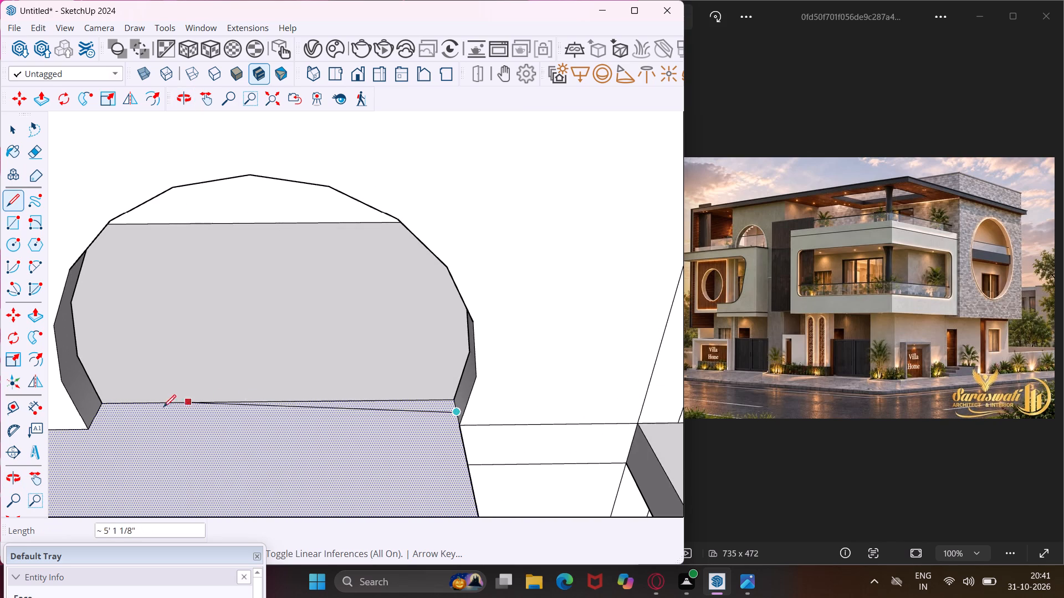
pyautogui.click(100, 417)
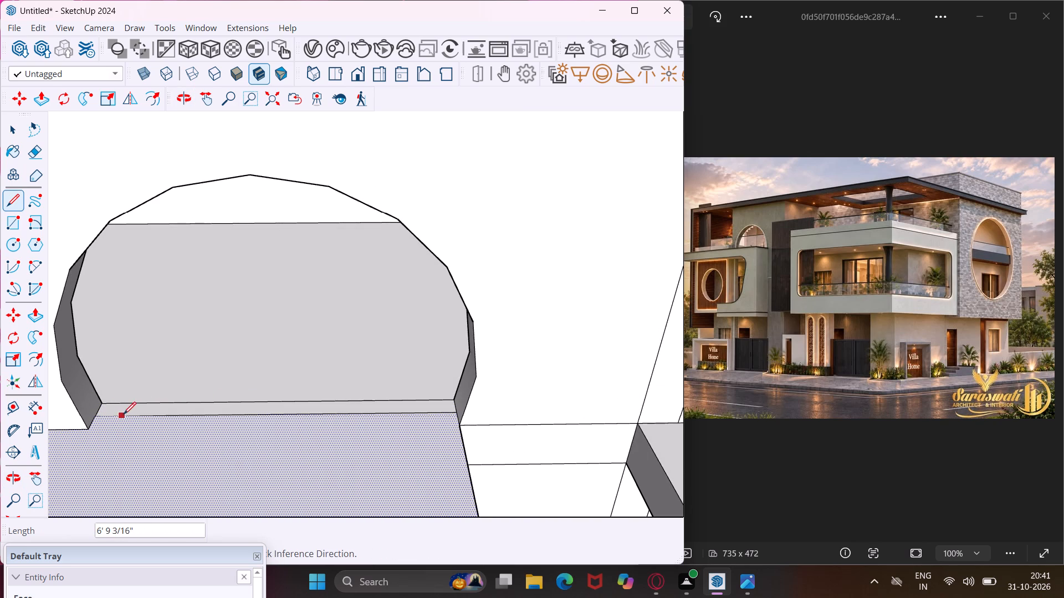
# Push/Pull the inner strip at the base of the arched opening up 3' as a parapet wall.
pyautogui.press('Escape')
pyautogui.press('space')
pyautogui.click(132, 411)
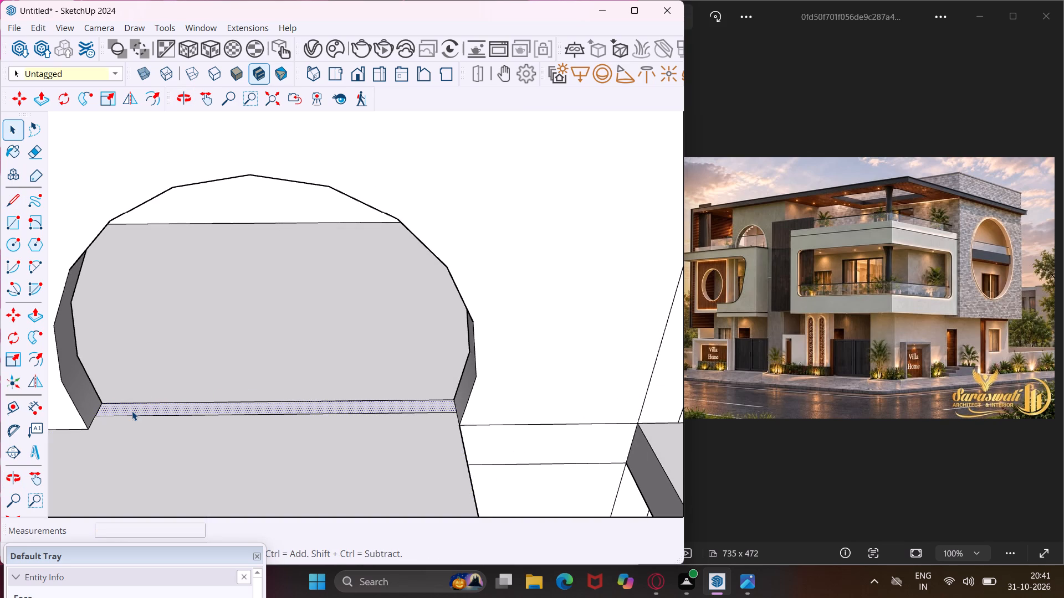
pyautogui.press('p')
pyautogui.click(132, 411)
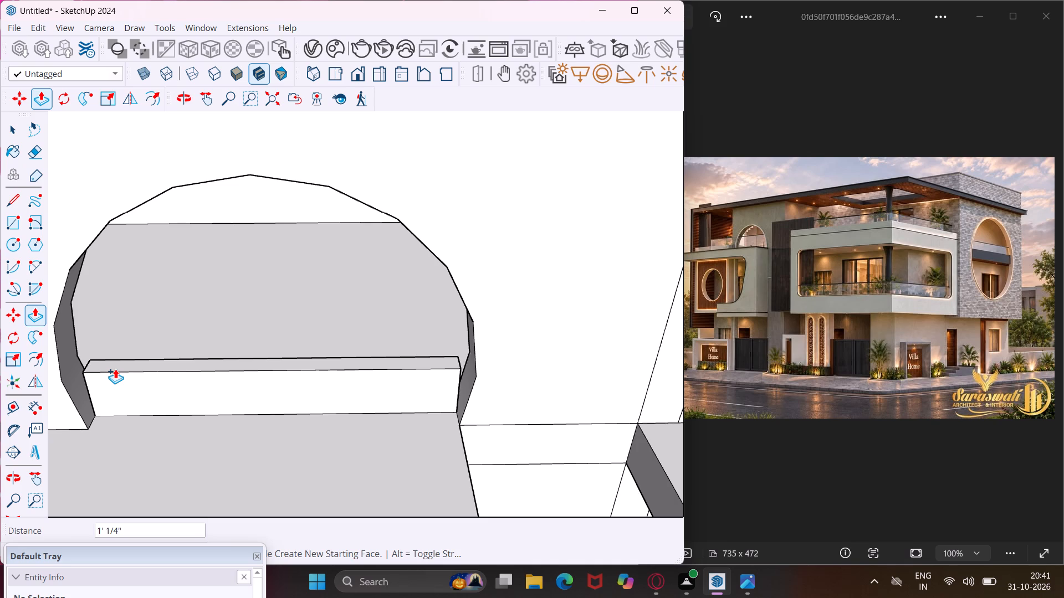
pyautogui.write("3'")
pyautogui.press('Return')
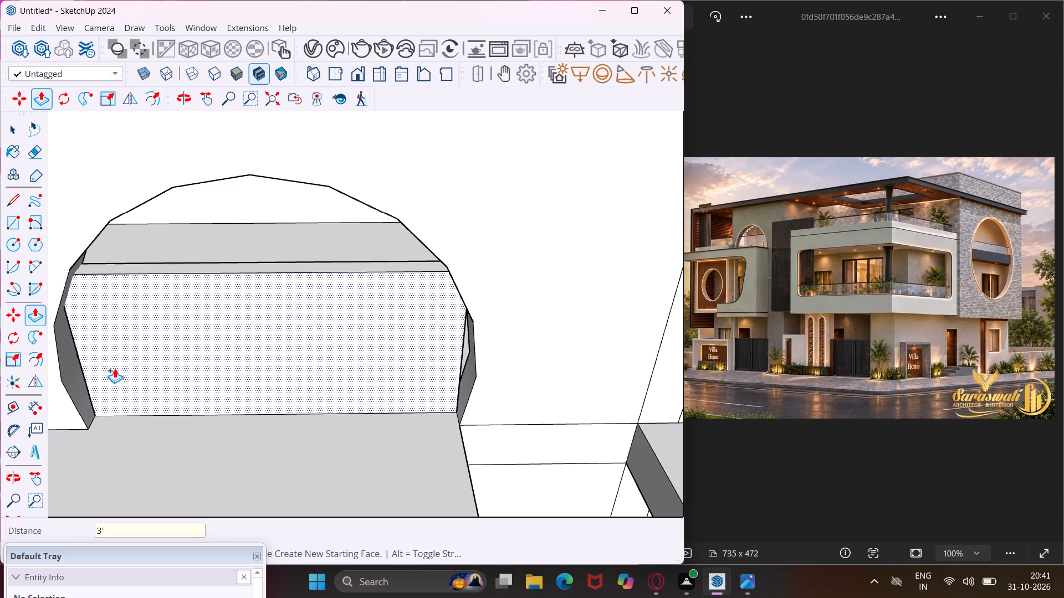
pyautogui.moveTo(115, 368); pyautogui.dragTo(178, 369, button='middle')
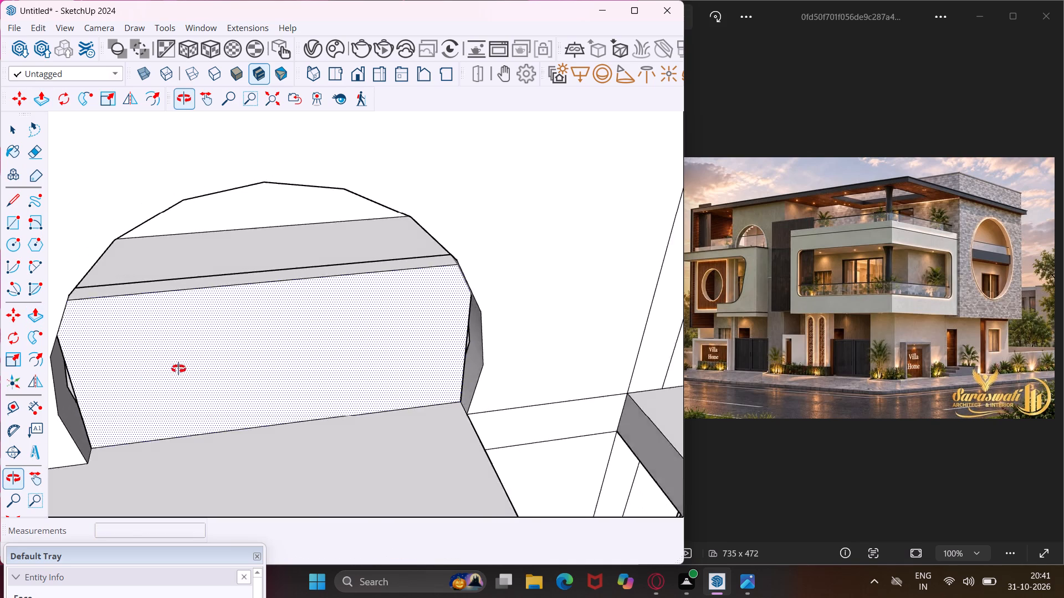
pyautogui.moveTo(178, 369); pyautogui.dragTo(299, 368, button='middle')
pyautogui.scroll(-11, 299, 368)
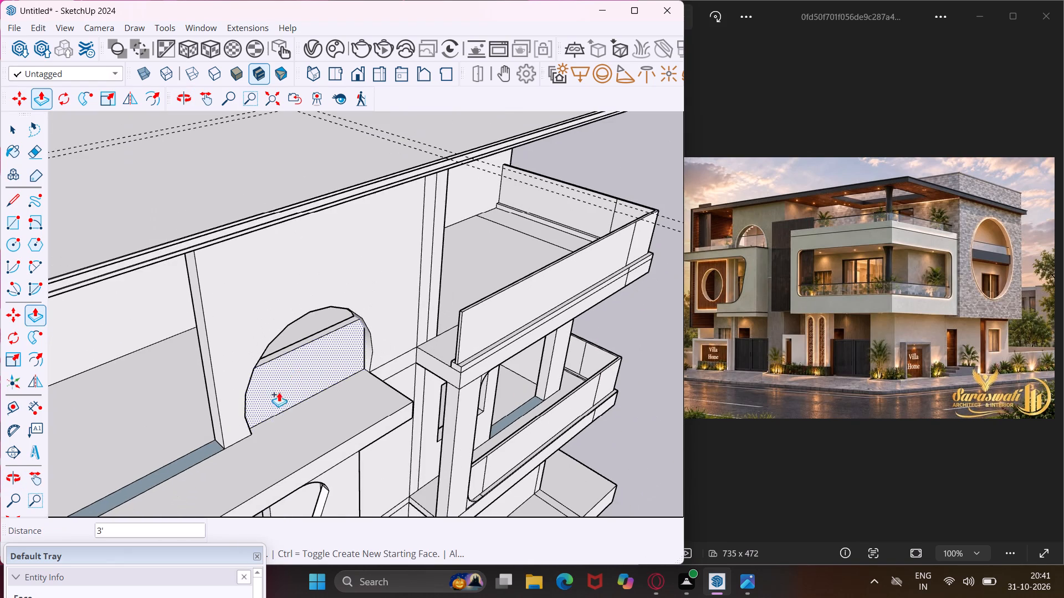
pyautogui.press('Escape')
pyautogui.press('space')
pyautogui.scroll(-7, 369, 314)
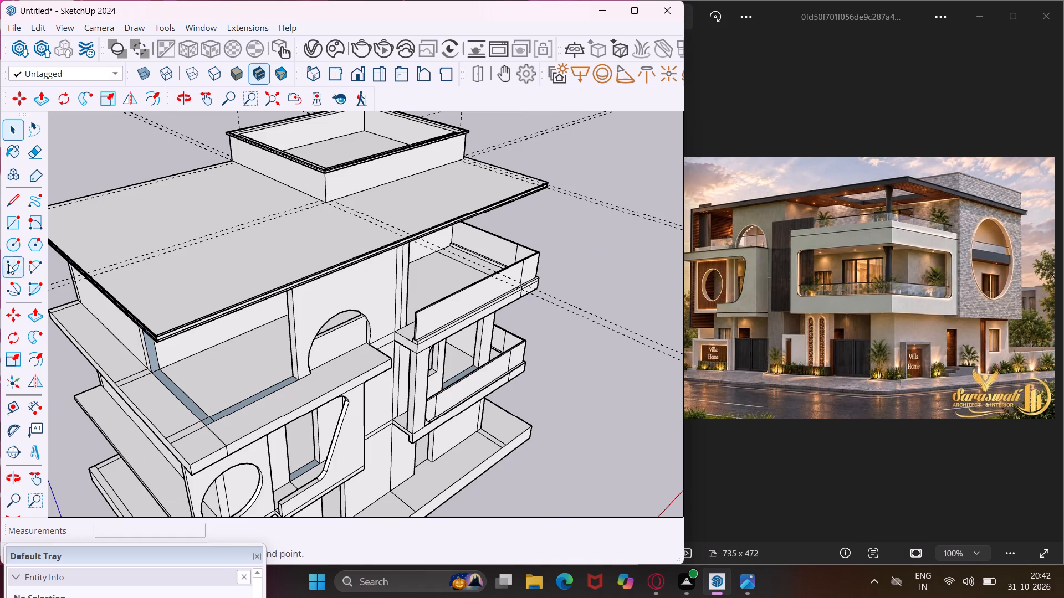
# Draw a line about 8' 10" long down the middle of the top-floor terrace's front edge strip, from the corner to the wall pier.
pyautogui.click(15, 206)
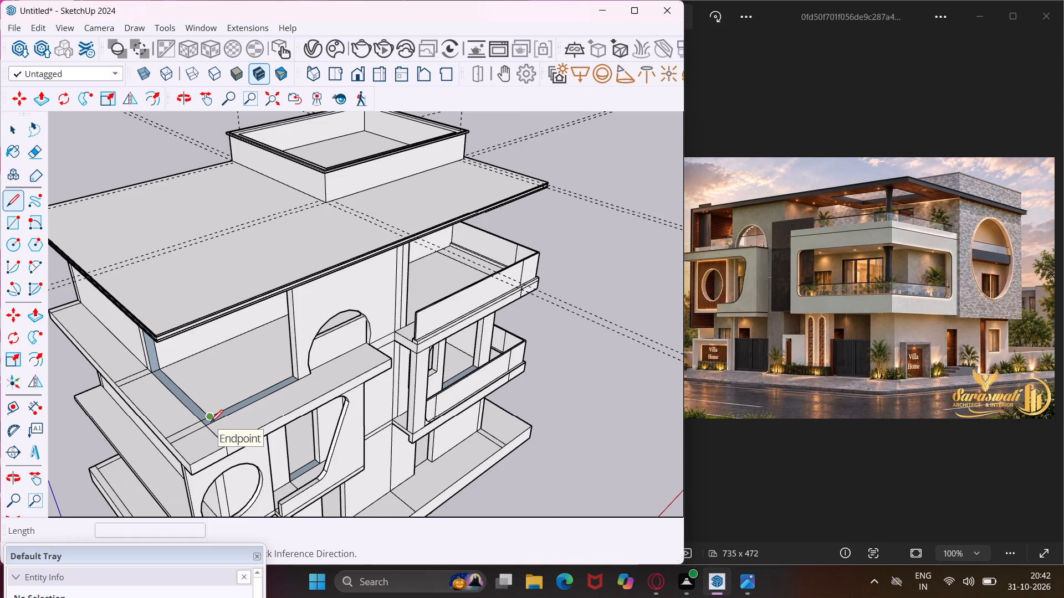
pyautogui.scroll(8, 211, 422)
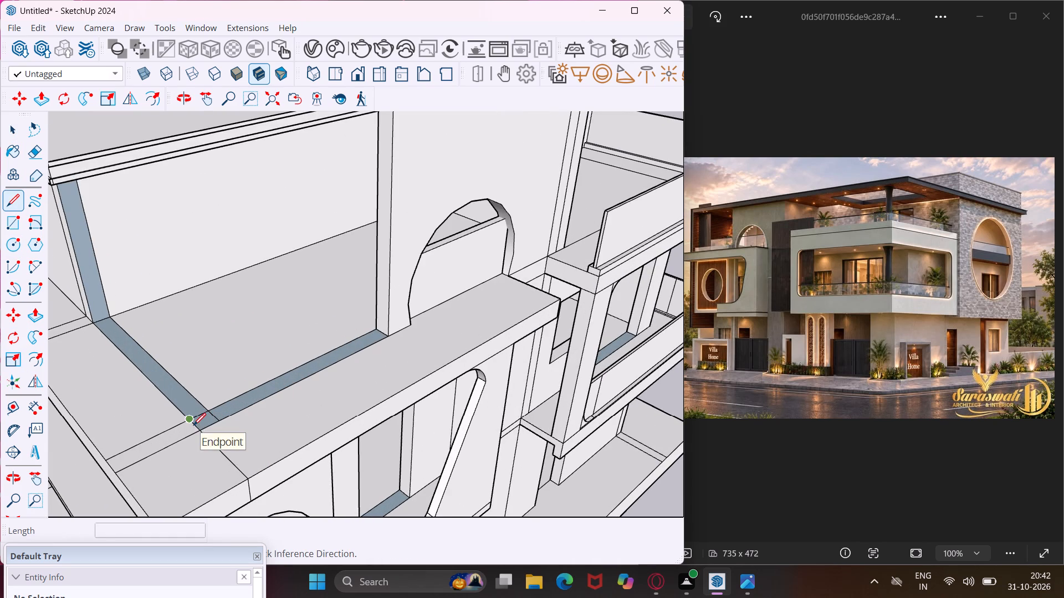
pyautogui.scroll(8, 193, 425)
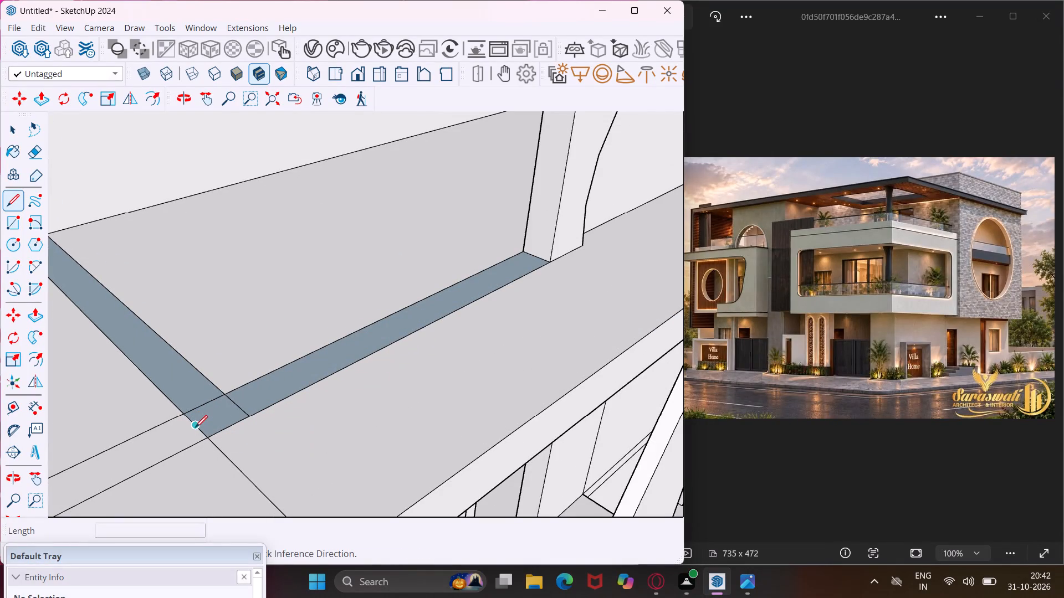
pyautogui.click(195, 427)
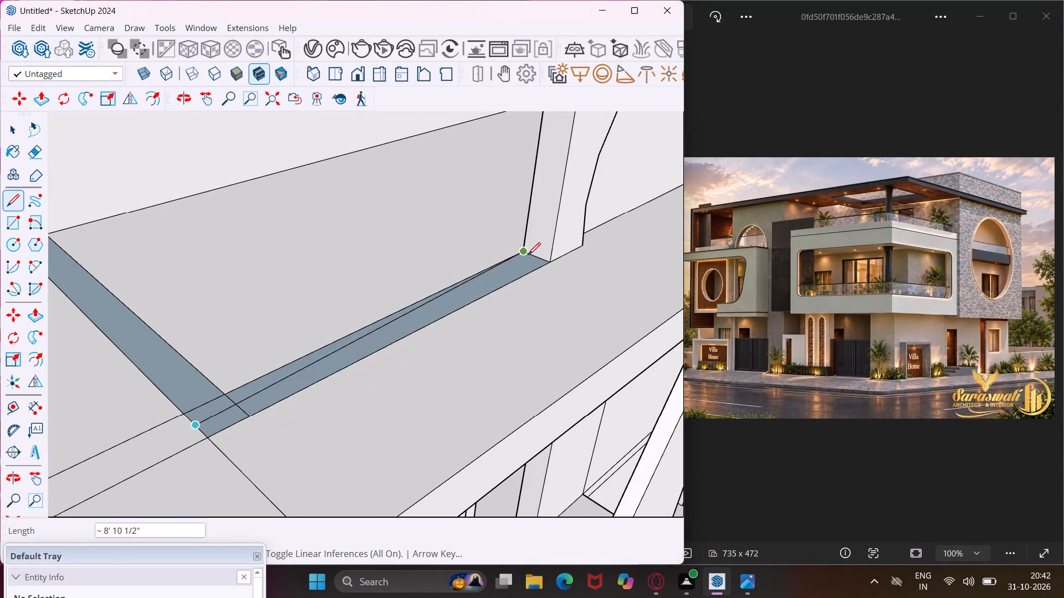
pyautogui.click(533, 258)
pyautogui.press('Escape')
pyautogui.press('space')
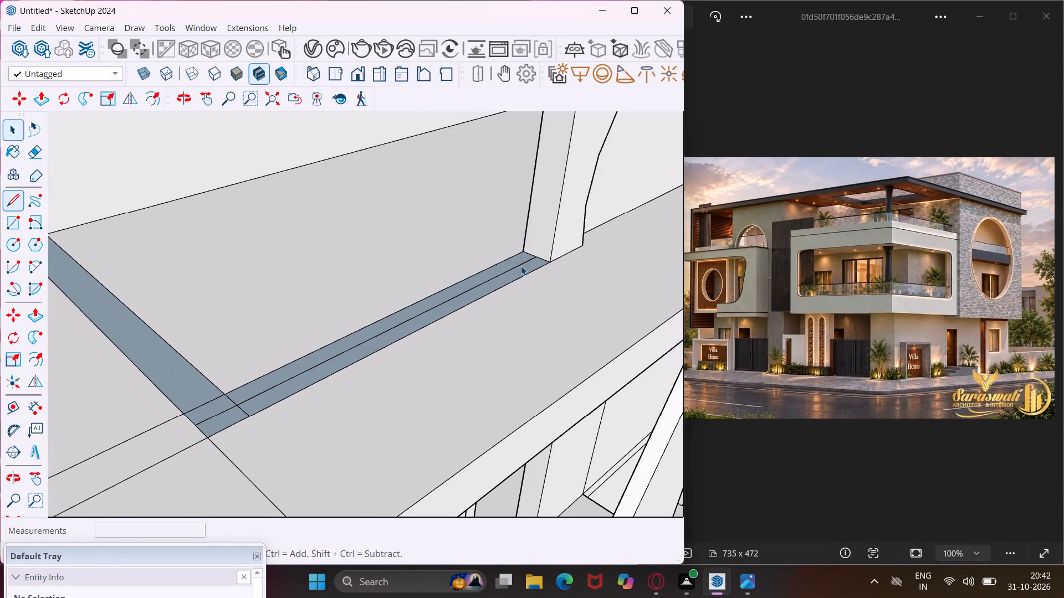
# Push/Pull the inner half of the front edge strip up 3', matching the parapet behind the arched opening.
pyautogui.scroll(4, 188, 396)
pyautogui.click(289, 379)
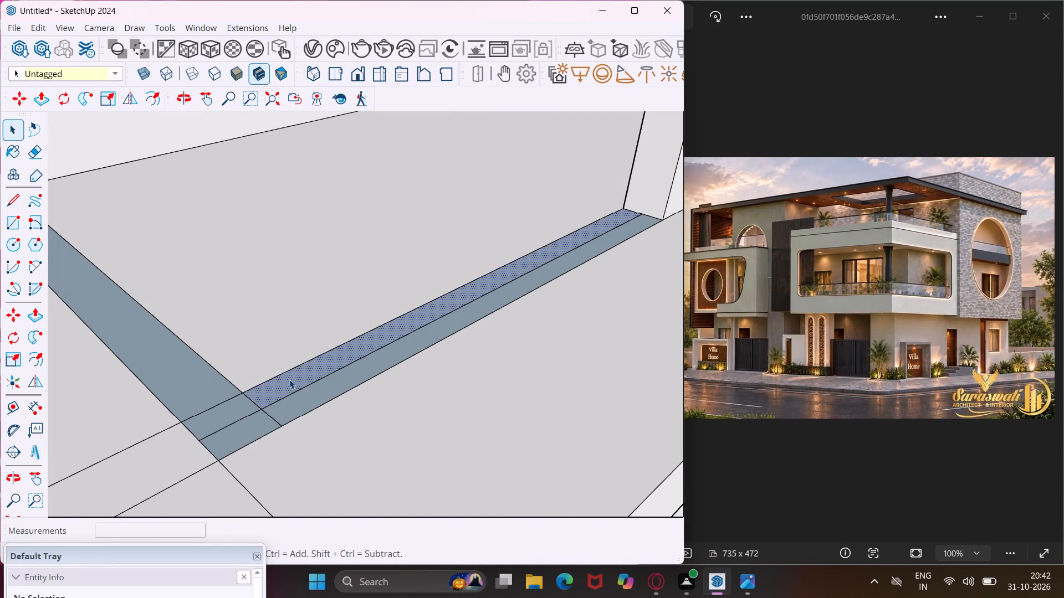
pyautogui.scroll(1, 289, 379)
pyautogui.press('p')
pyautogui.click(289, 379)
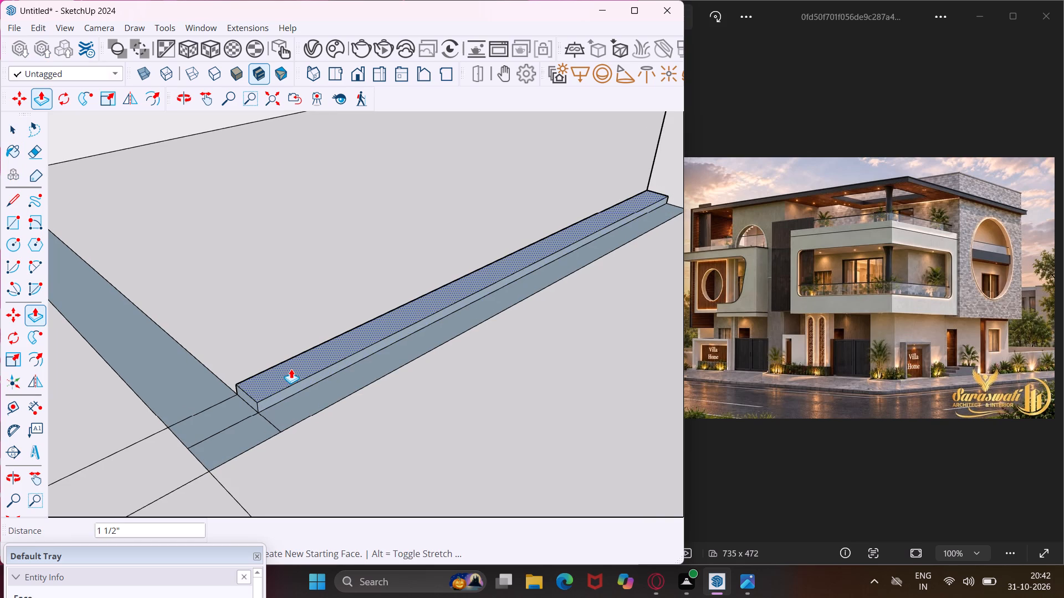
pyautogui.scroll(-11, 291, 369)
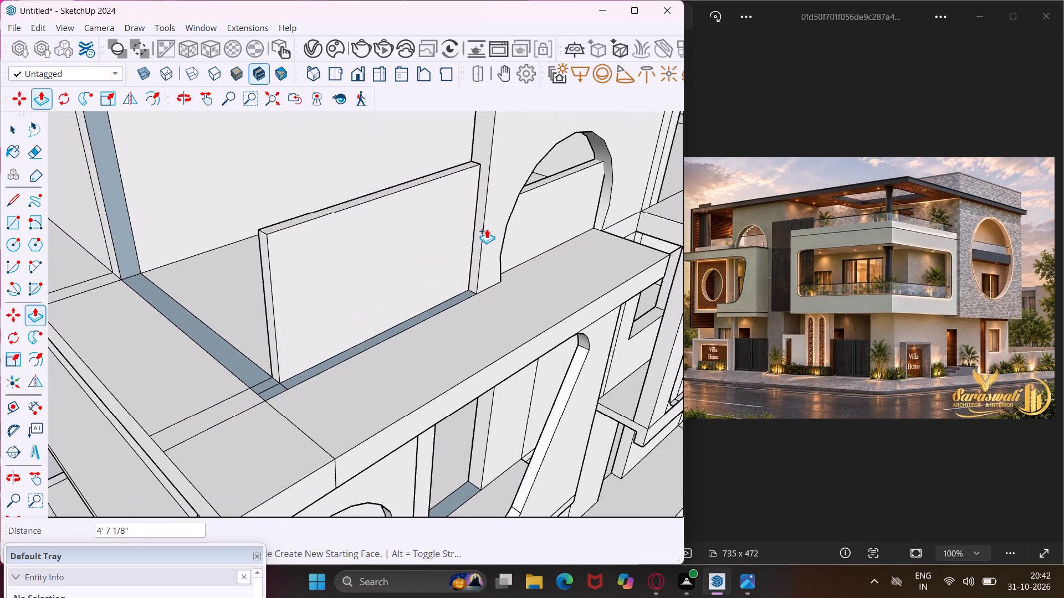
pyautogui.click(549, 174)
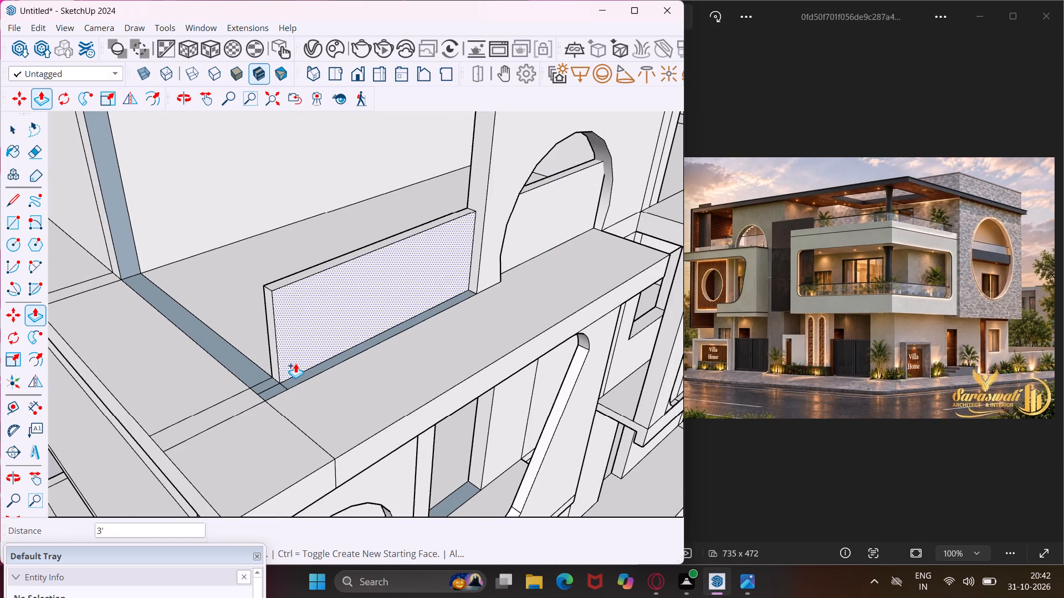
pyautogui.press('Escape')
# Extrude the small corner piece at the end of the new parapet by the same 3' height.
pyautogui.scroll(3, 265, 381)
pyautogui.doubleClick(257, 388)
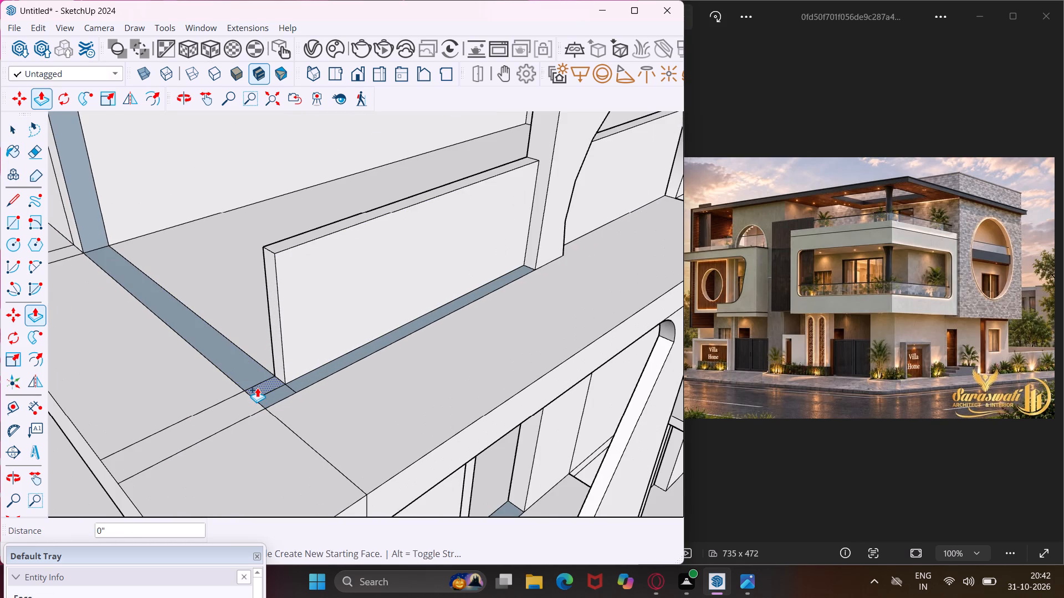
pyautogui.press('Escape')
pyautogui.press('space')
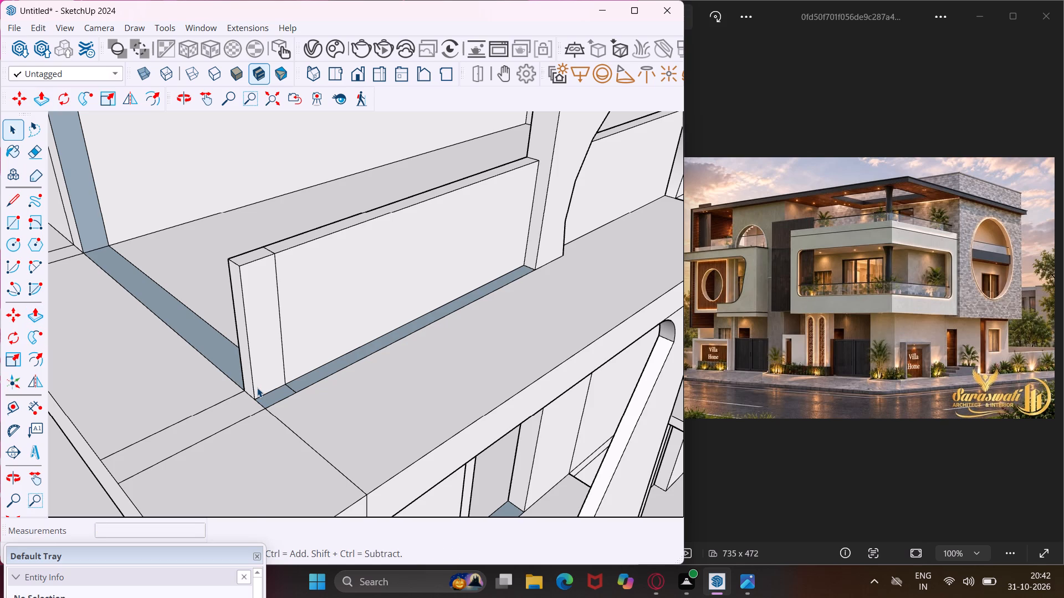
# Erase the seam line across the top of the parapet where the corner piece meets it.
pyautogui.scroll(-7, 257, 388)
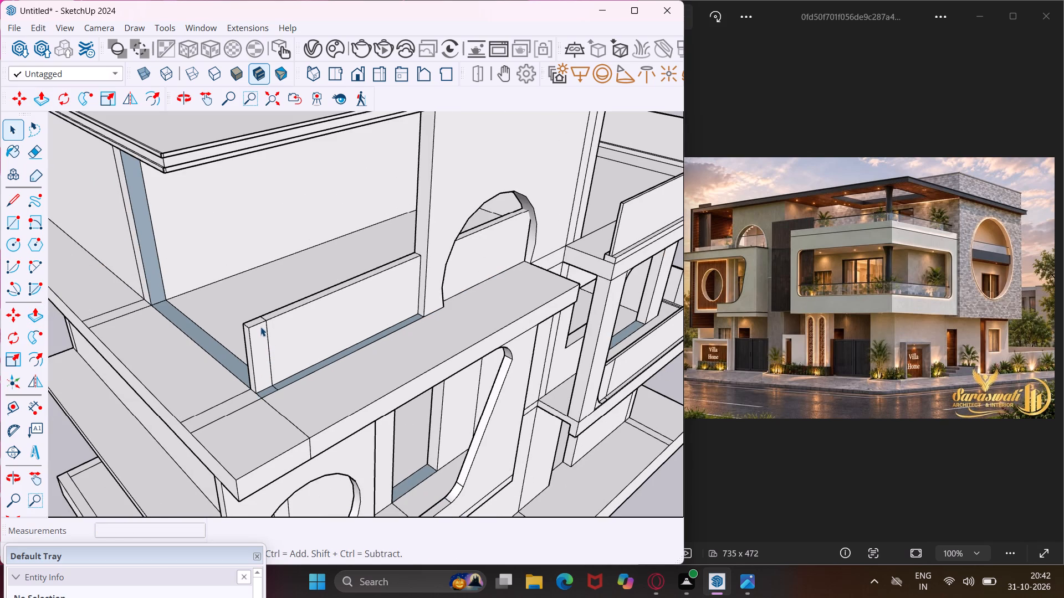
pyautogui.press('e')
pyautogui.scroll(10, 254, 315)
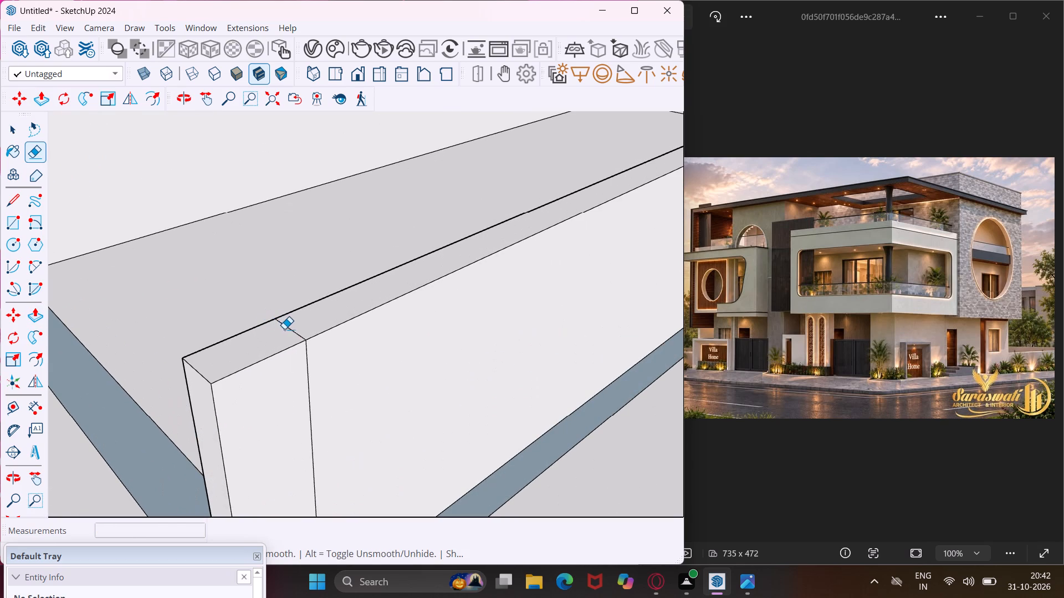
pyautogui.click(288, 329)
pyautogui.press('Escape')
pyautogui.press('space')
# Examine the new terrace parapet, the side and rear walls, and the underside of the roof overhang from several angles.
pyautogui.scroll(-15, 210, 349)
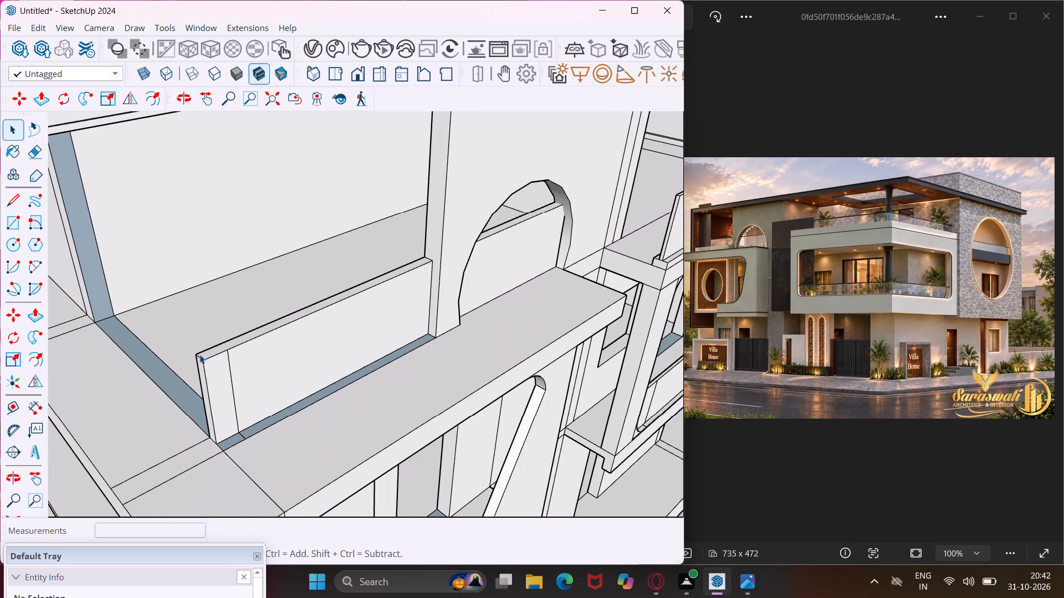
pyautogui.scroll(-6, 365, 318)
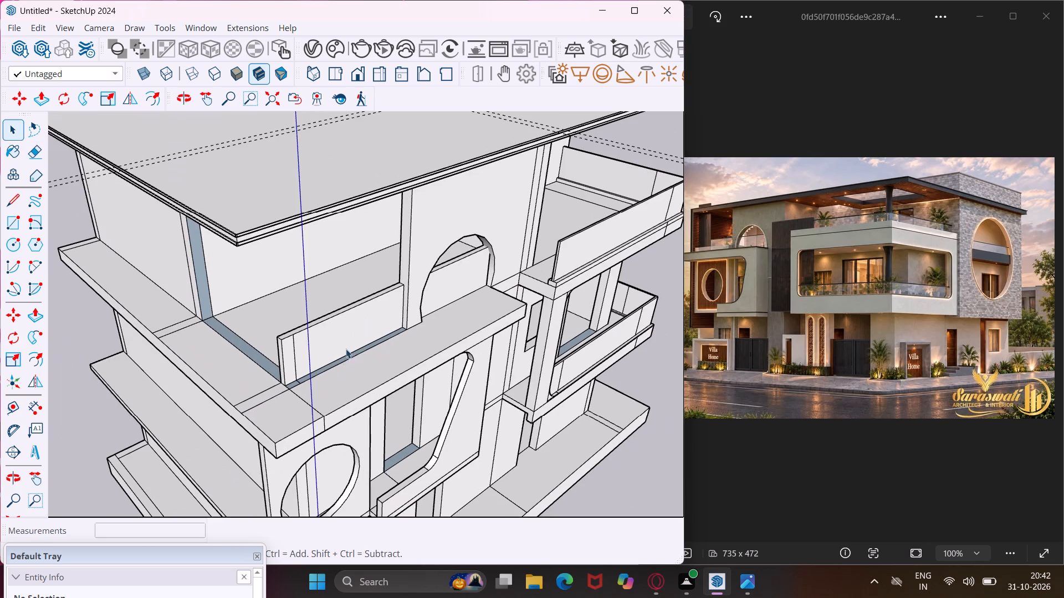
pyautogui.moveTo(343, 355); pyautogui.dragTo(314, 398, button='middle')
pyautogui.scroll(-1, 320, 351)
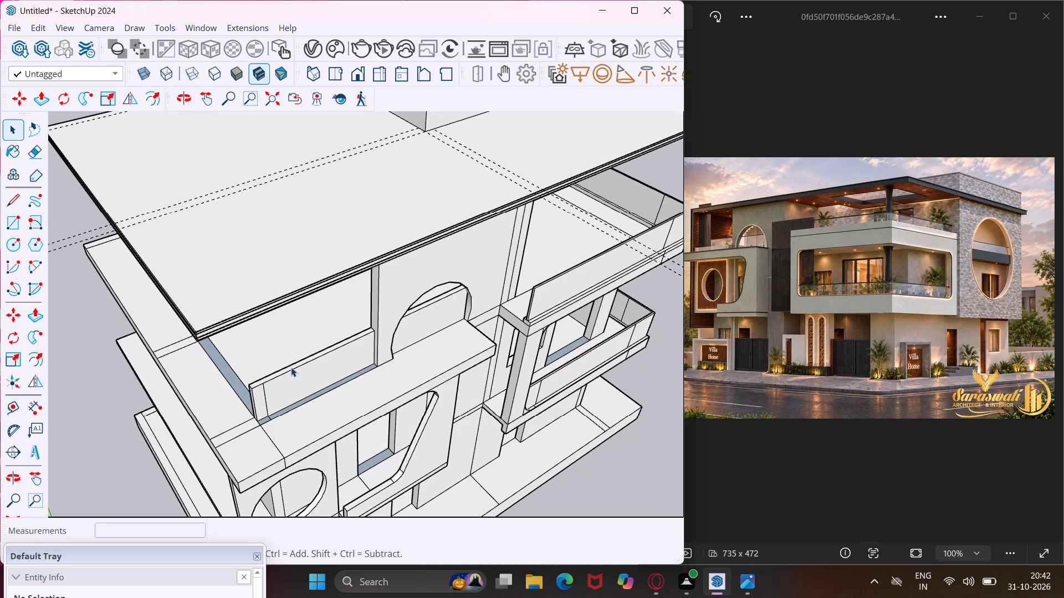
pyautogui.moveTo(281, 372); pyautogui.dragTo(337, 281, button='middle')
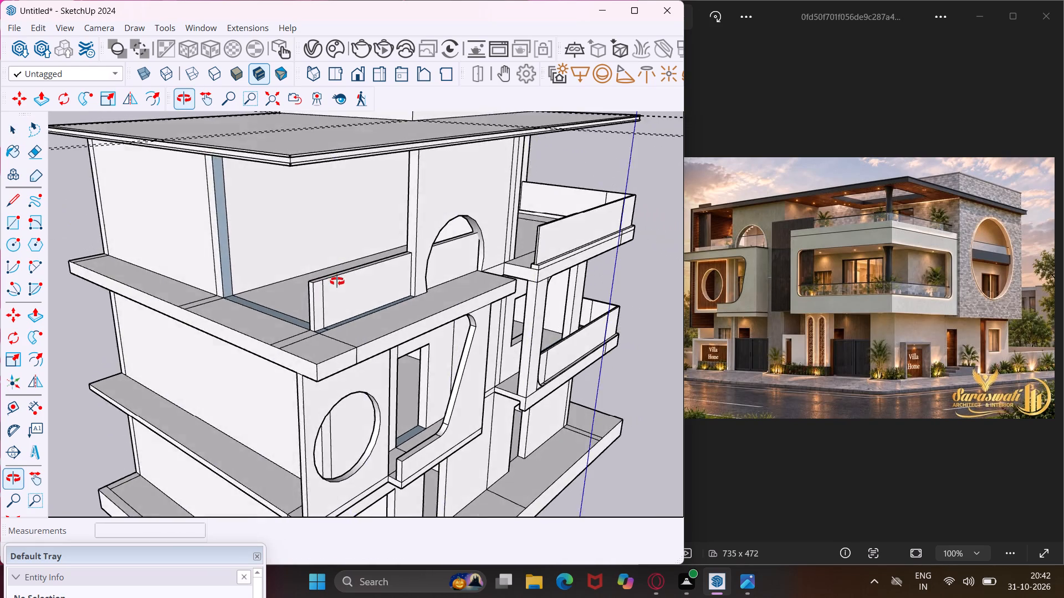
pyautogui.moveTo(337, 281); pyautogui.dragTo(385, 329, button='middle')
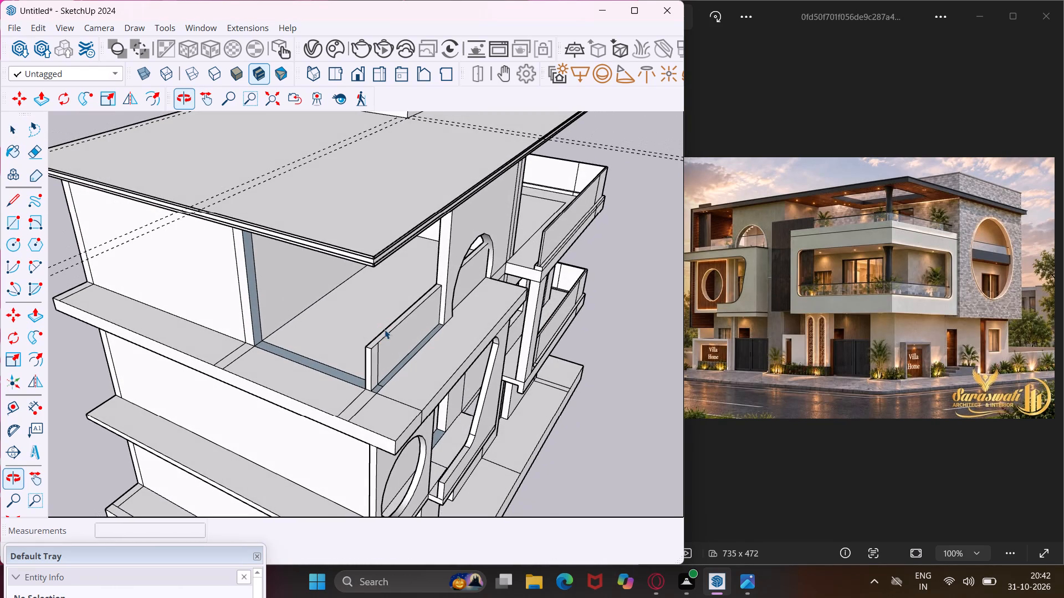
pyautogui.moveTo(307, 388); pyautogui.dragTo(390, 347, button='middle')
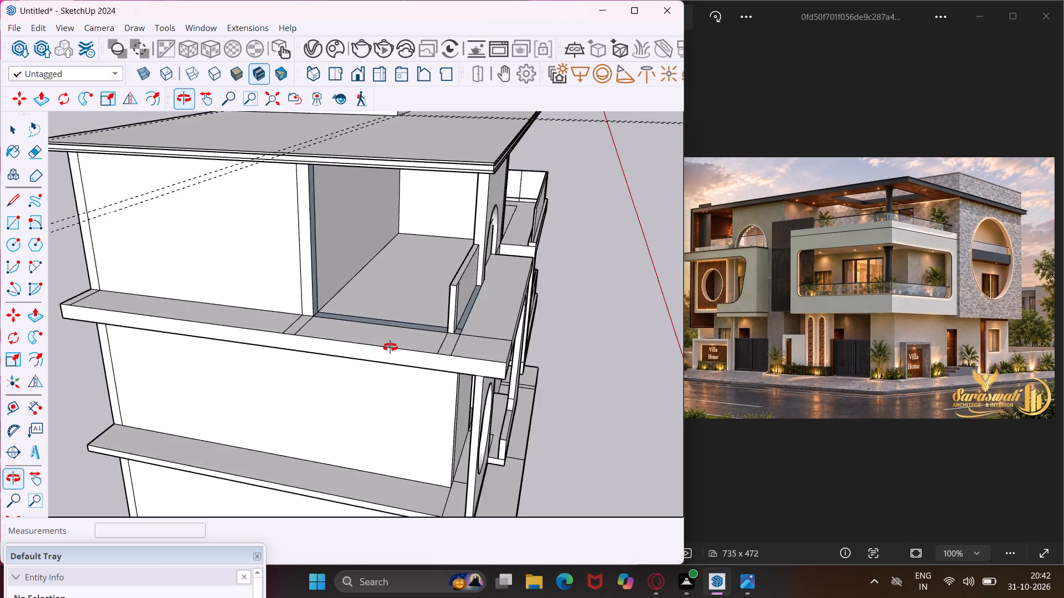
pyautogui.moveTo(390, 347); pyautogui.dragTo(559, 381, button='middle')
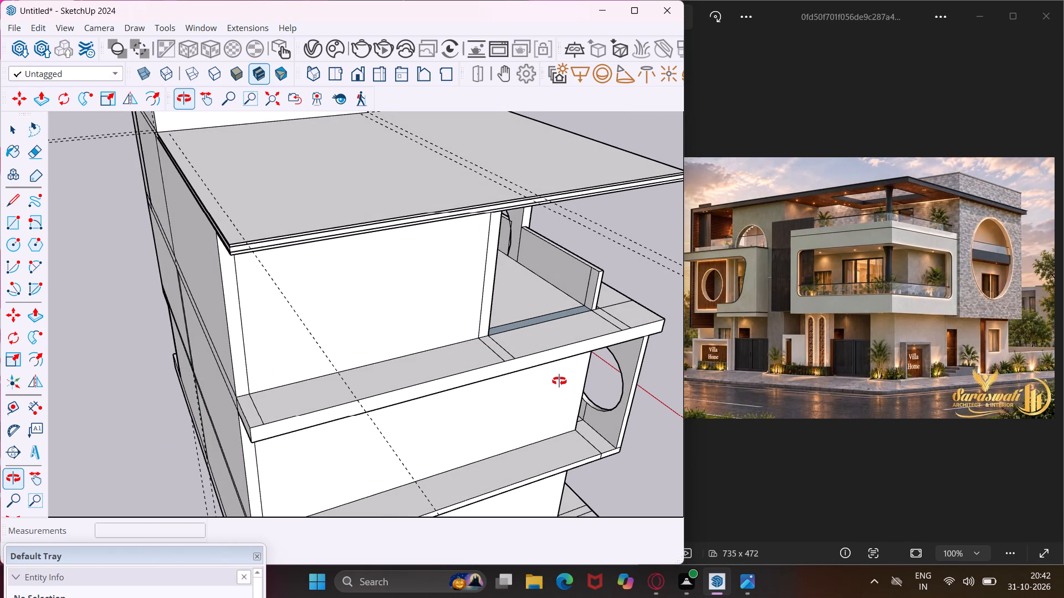
pyautogui.moveTo(559, 381); pyautogui.dragTo(545, 346, button='middle')
pyautogui.scroll(4, 255, 188)
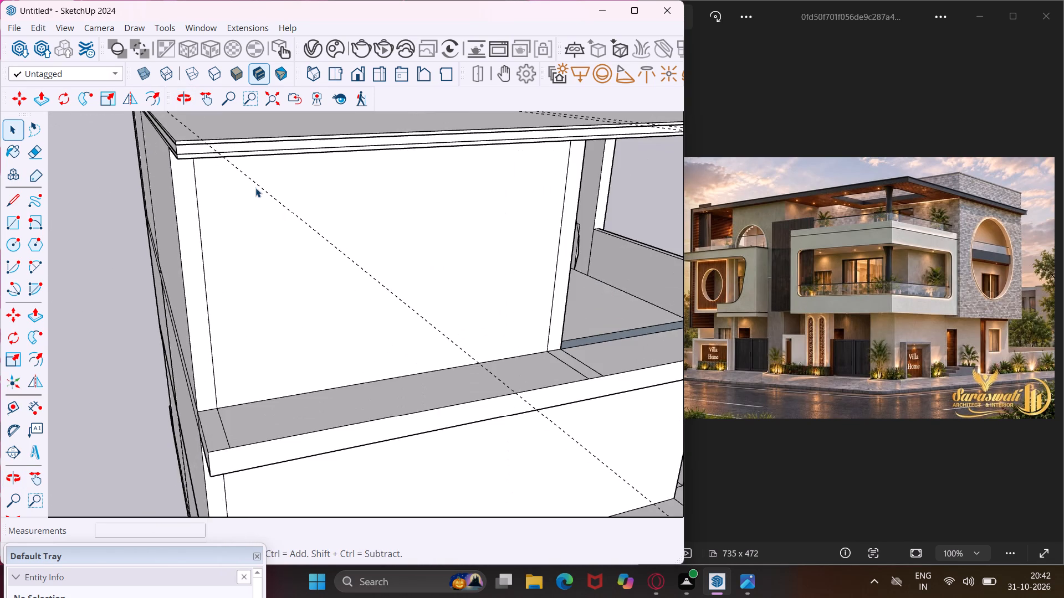
pyautogui.moveTo(255, 188); pyautogui.dragTo(454, 172, button='middle')
pyautogui.scroll(-6, 392, 173)
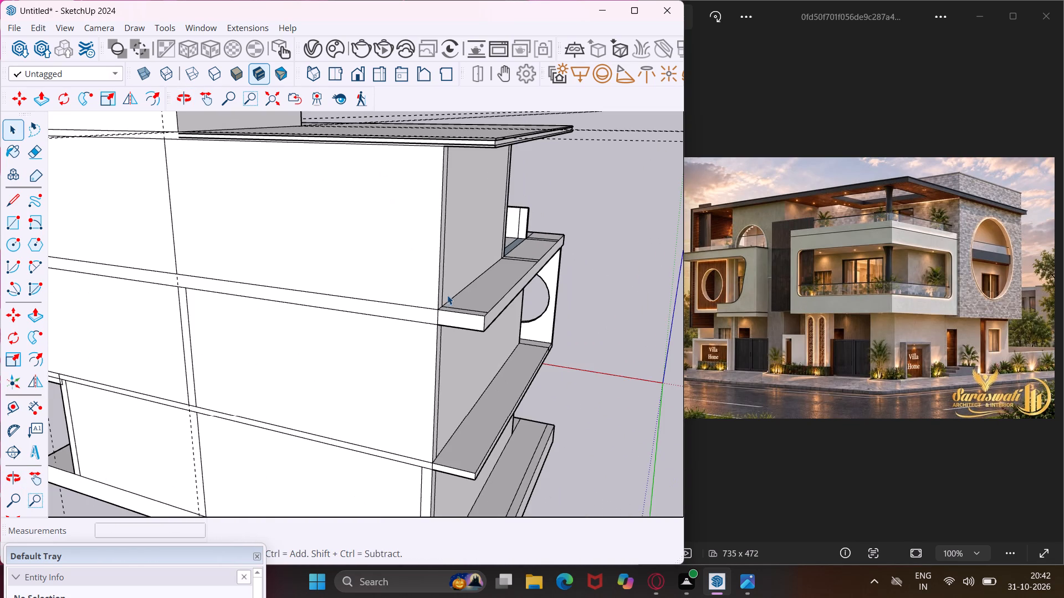
pyautogui.moveTo(447, 291); pyautogui.dragTo(471, 223, button='middle')
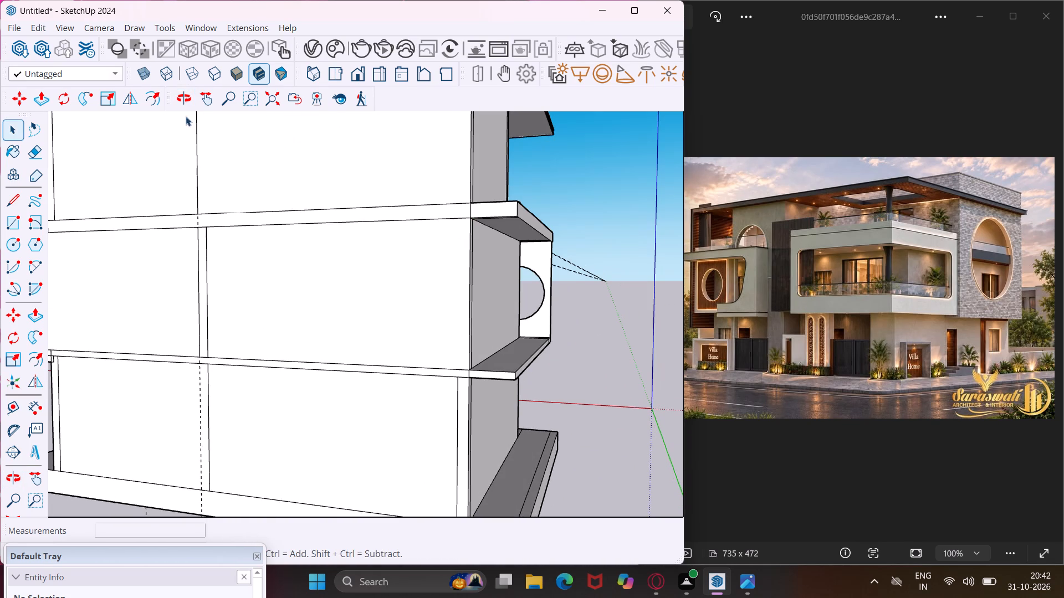
pyautogui.click(201, 101)
pyautogui.moveTo(414, 184); pyautogui.dragTo(357, 386)
pyautogui.scroll(4, 431, 377)
pyautogui.moveTo(428, 375); pyautogui.dragTo(454, 328, button='middle')
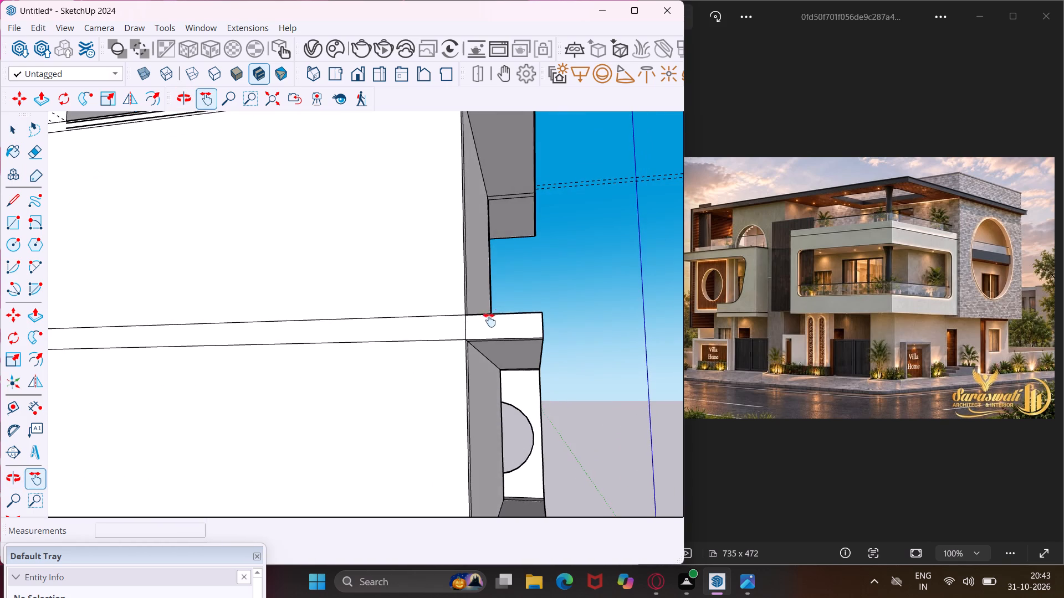
pyautogui.moveTo(493, 312); pyautogui.dragTo(451, 411)
pyautogui.moveTo(488, 342); pyautogui.dragTo(495, 317, button='middle')
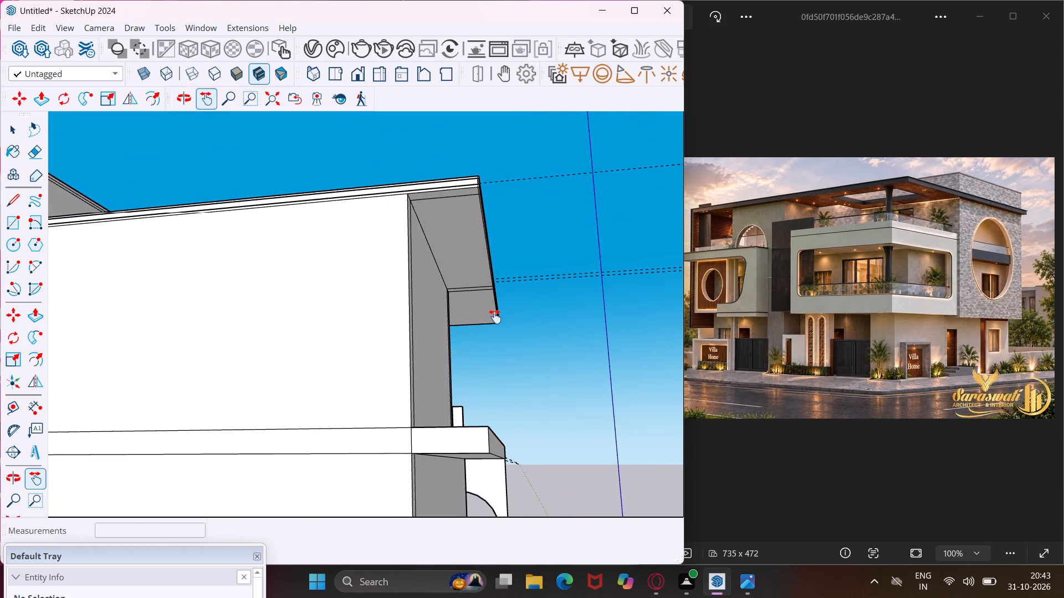
pyautogui.press('Escape')
pyautogui.press('space')
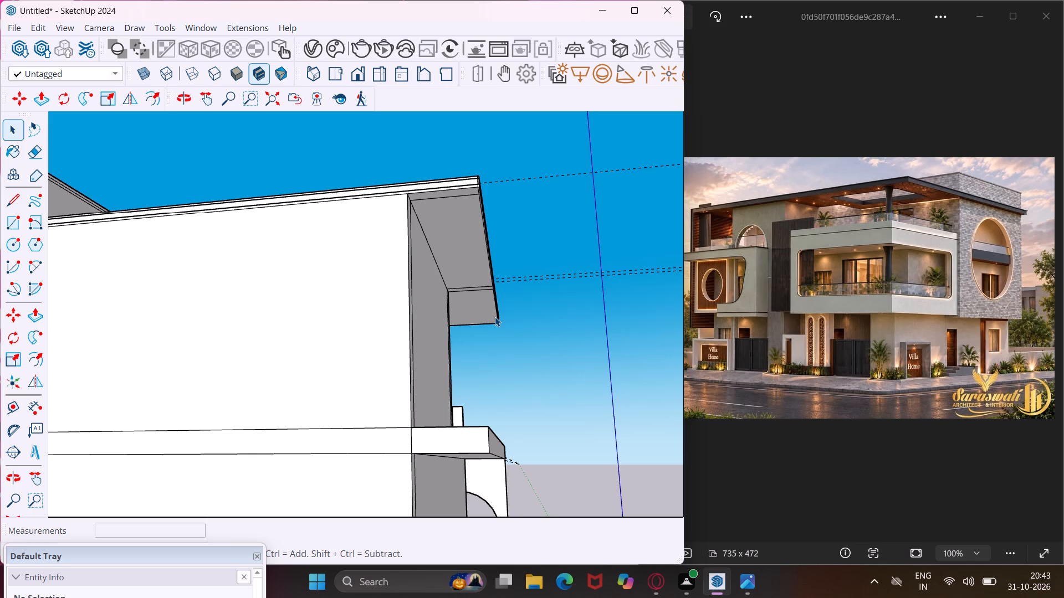
# Draw a line about 27' 7" long across the roof overhang's underside, from rear edge to front edge, parallel to the outer side edge.
pyautogui.click(18, 205)
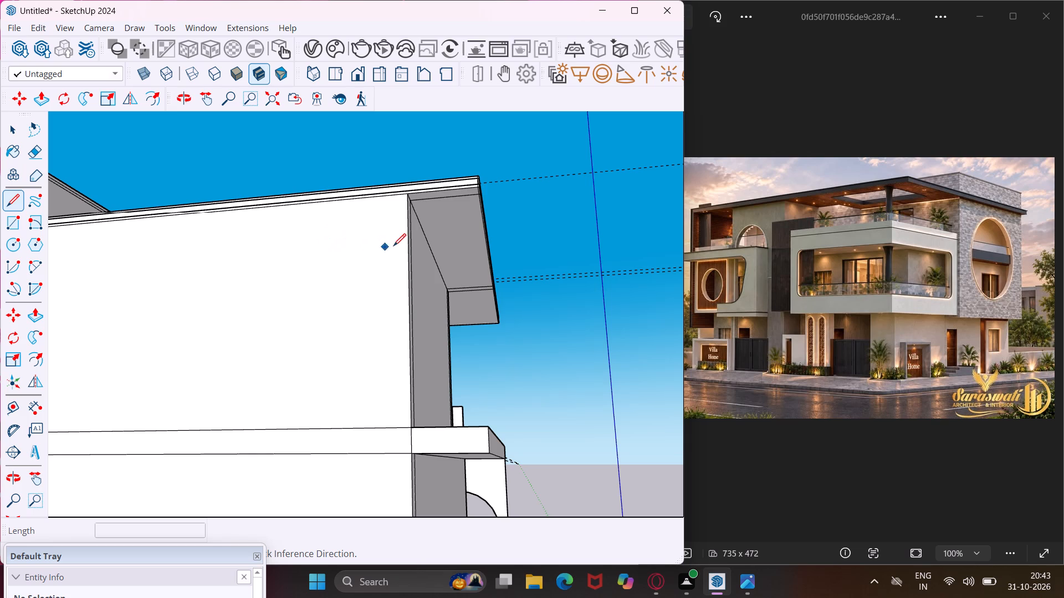
pyautogui.scroll(4, 475, 189)
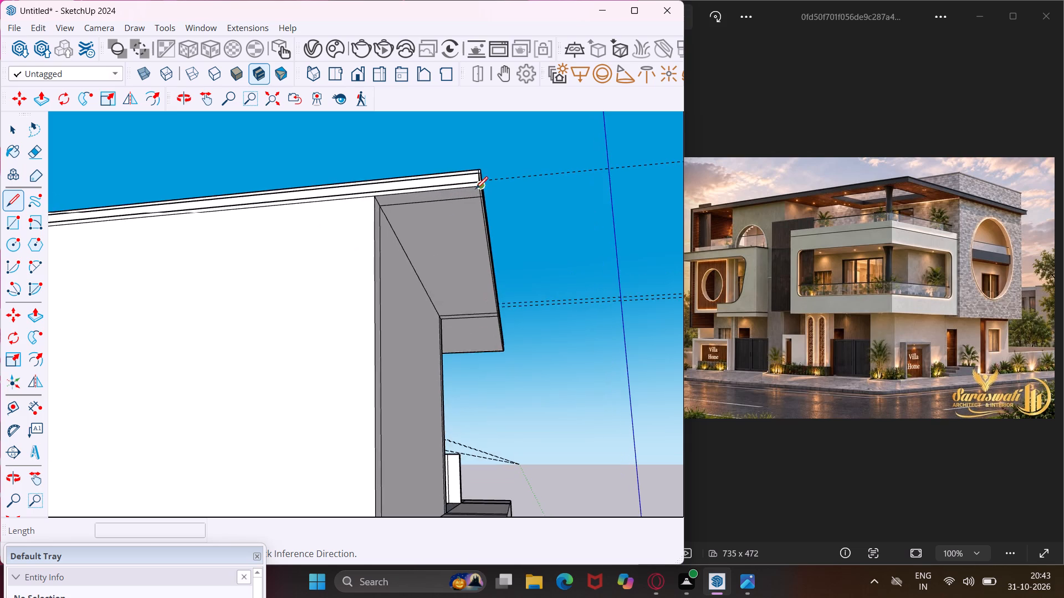
pyautogui.scroll(8, 475, 189)
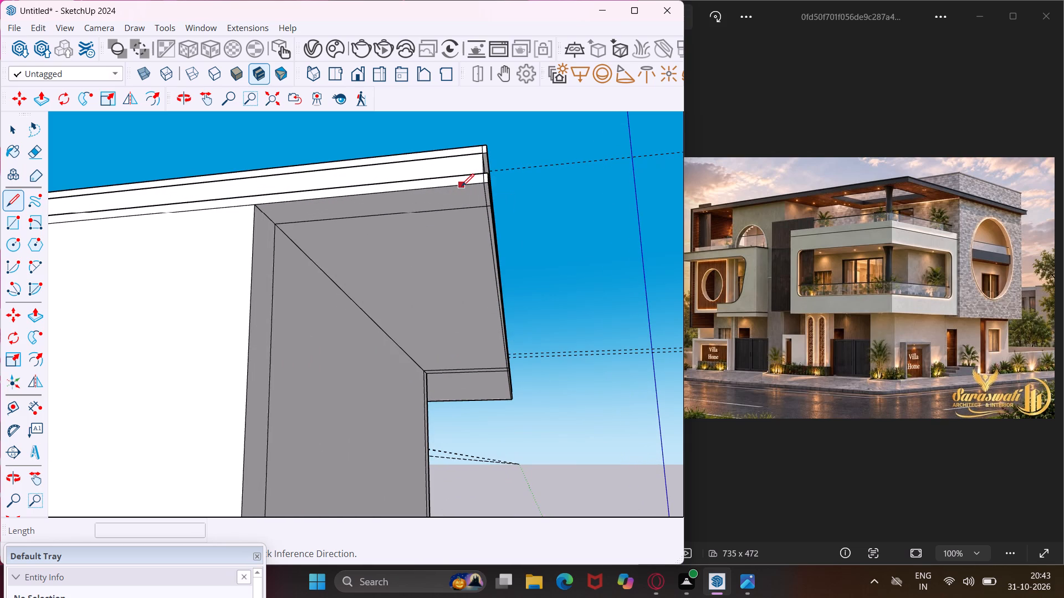
pyautogui.click(461, 186)
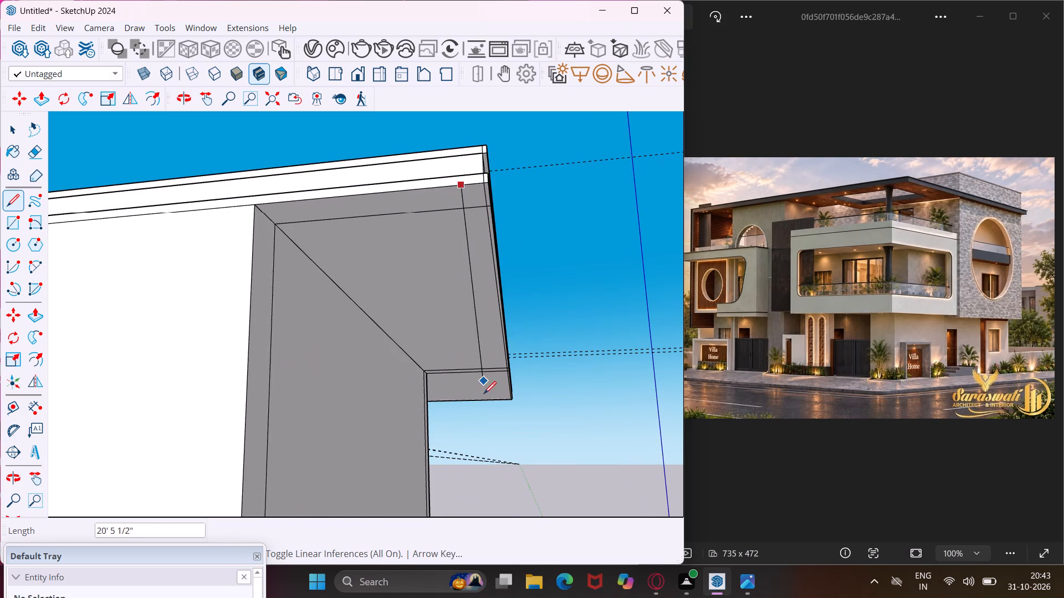
pyautogui.scroll(4, 498, 401)
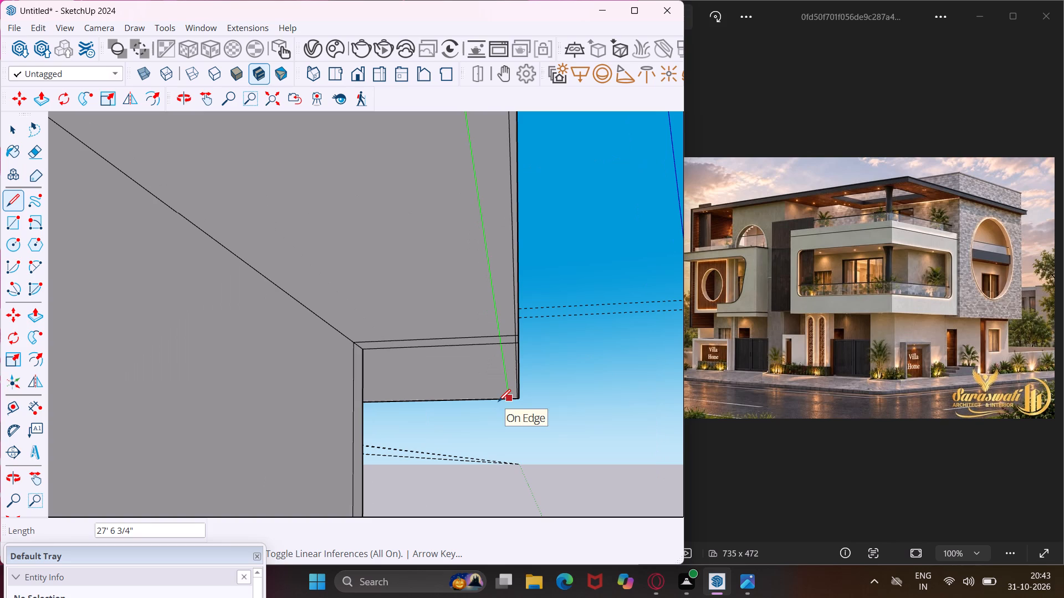
pyautogui.scroll(-9, 493, 405)
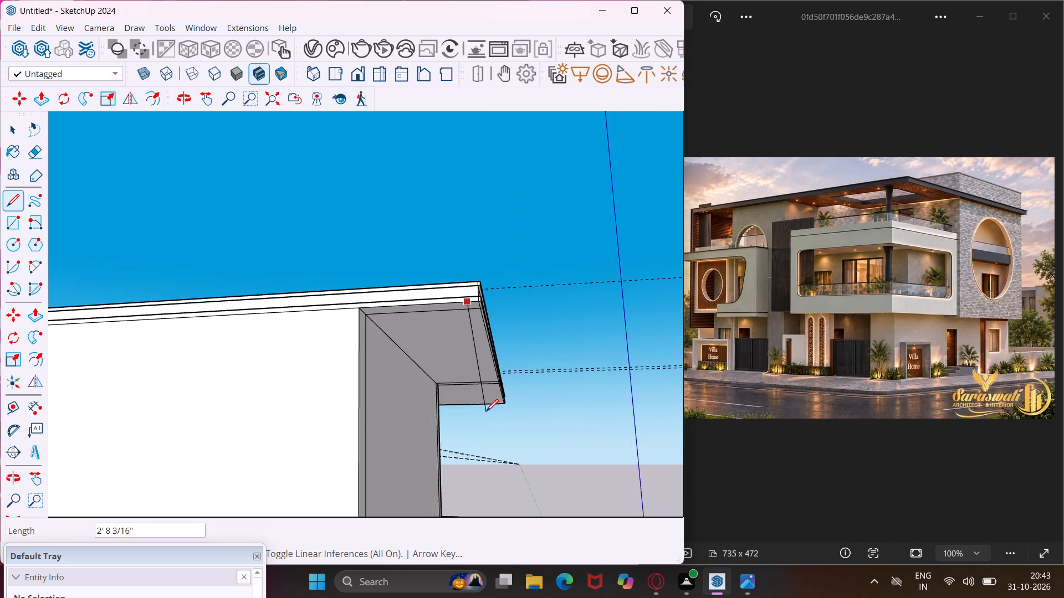
pyautogui.moveTo(486, 411); pyautogui.dragTo(0, 352, button='middle')
pyautogui.scroll(-3, 89, 359)
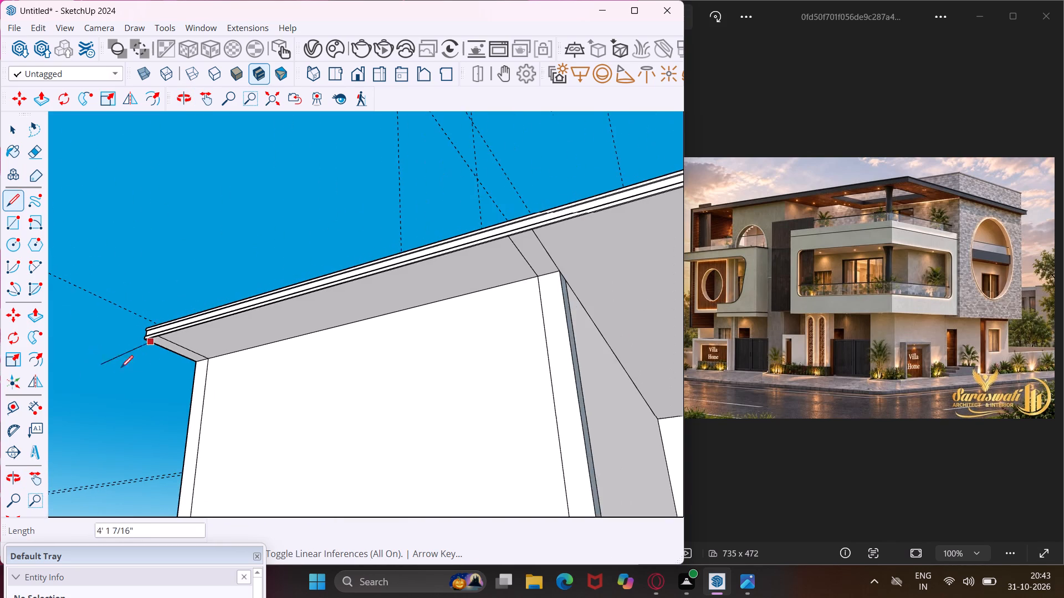
pyautogui.scroll(-1, 149, 366)
pyautogui.scroll(-6, 459, 282)
pyautogui.scroll(-1, 545, 261)
pyautogui.moveTo(545, 261); pyautogui.dragTo(302, 326, button='middle')
pyautogui.scroll(3, 231, 298)
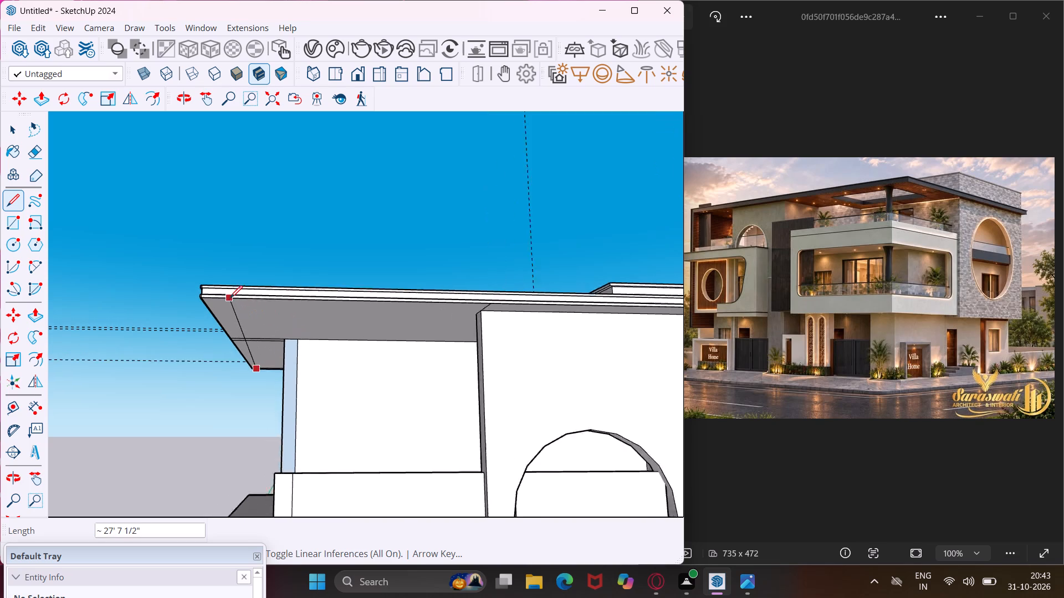
pyautogui.scroll(14, 230, 298)
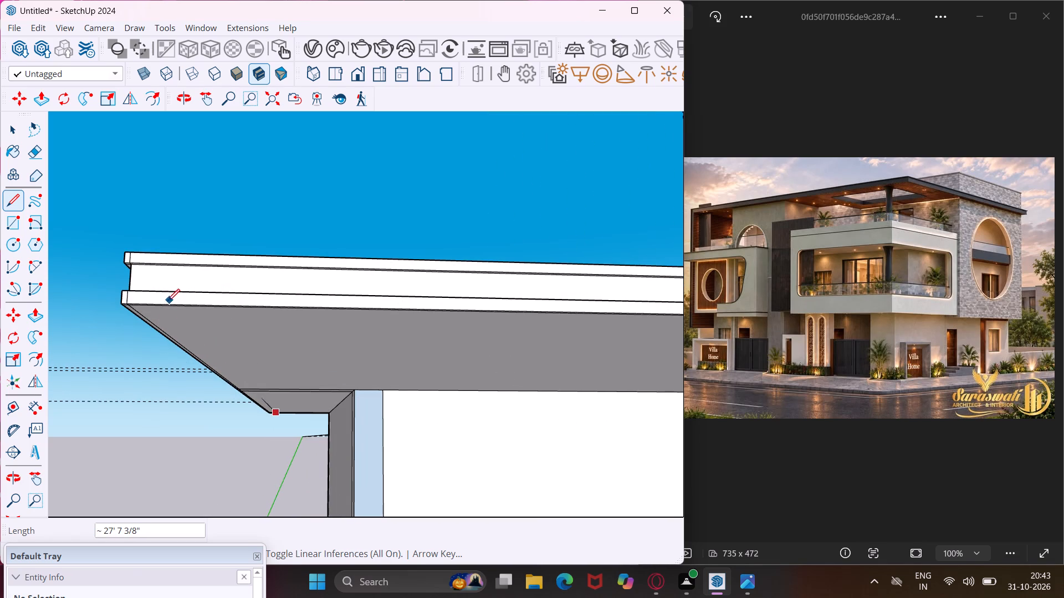
pyautogui.click(155, 304)
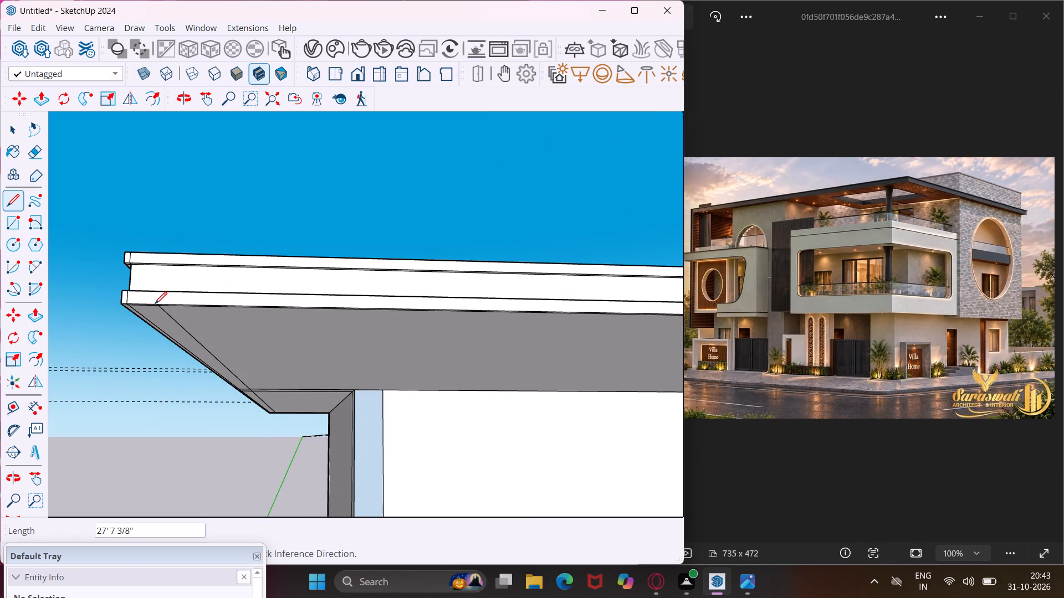
pyautogui.press('Escape')
pyautogui.press('space')
# Push/Pull the small corner face of the new edge strip under the roof overhang down about 23' 10", past the second-floor slab.
pyautogui.moveTo(174, 324); pyautogui.dragTo(495, 277, button='middle')
pyautogui.scroll(-12, 522, 219)
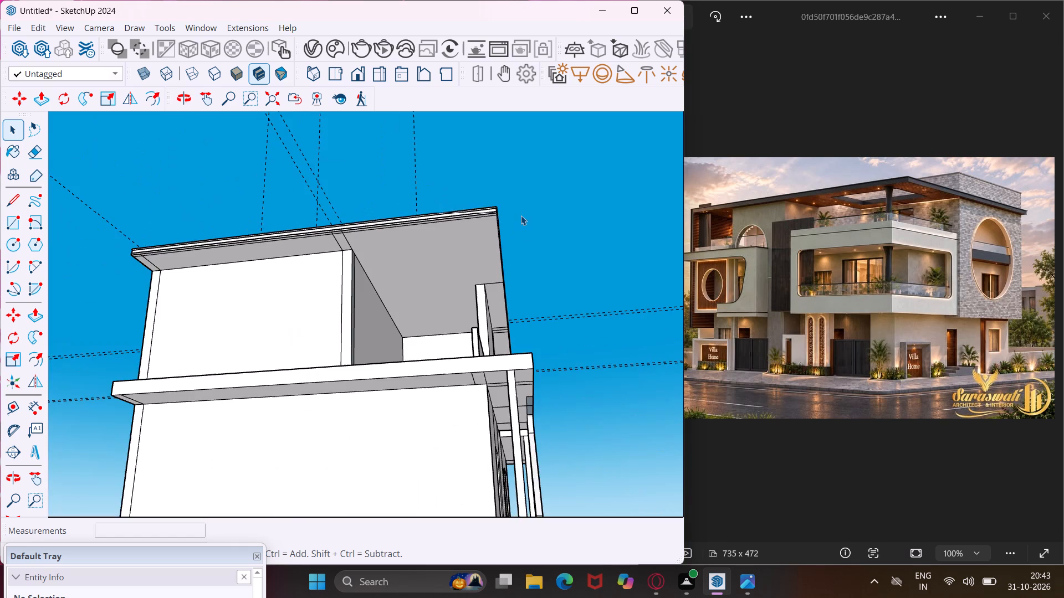
pyautogui.scroll(-3, 508, 221)
pyautogui.scroll(5, 219, 255)
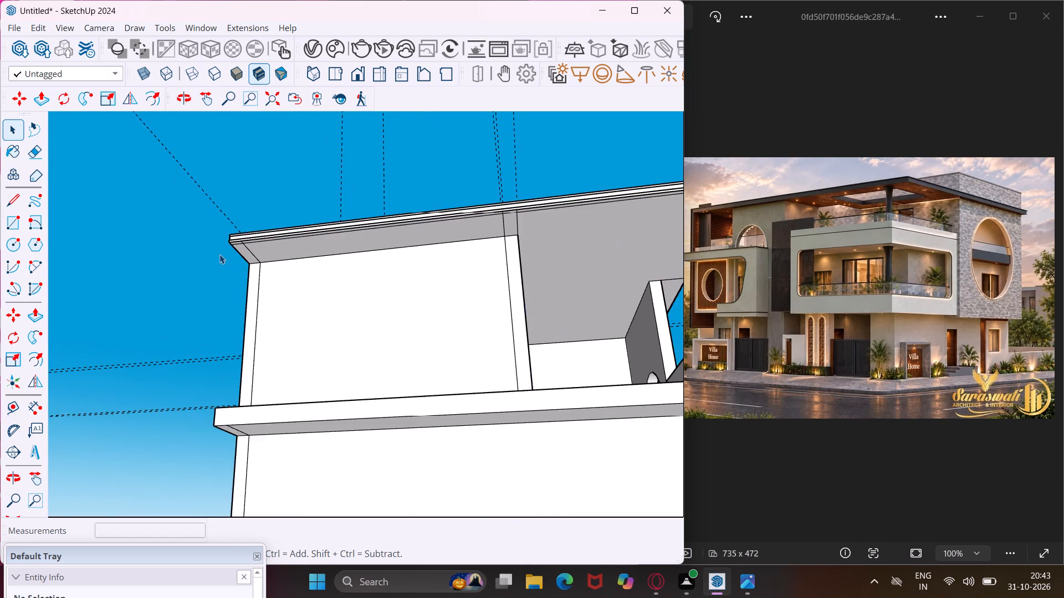
pyautogui.scroll(14, 219, 254)
pyautogui.scroll(-4, 270, 220)
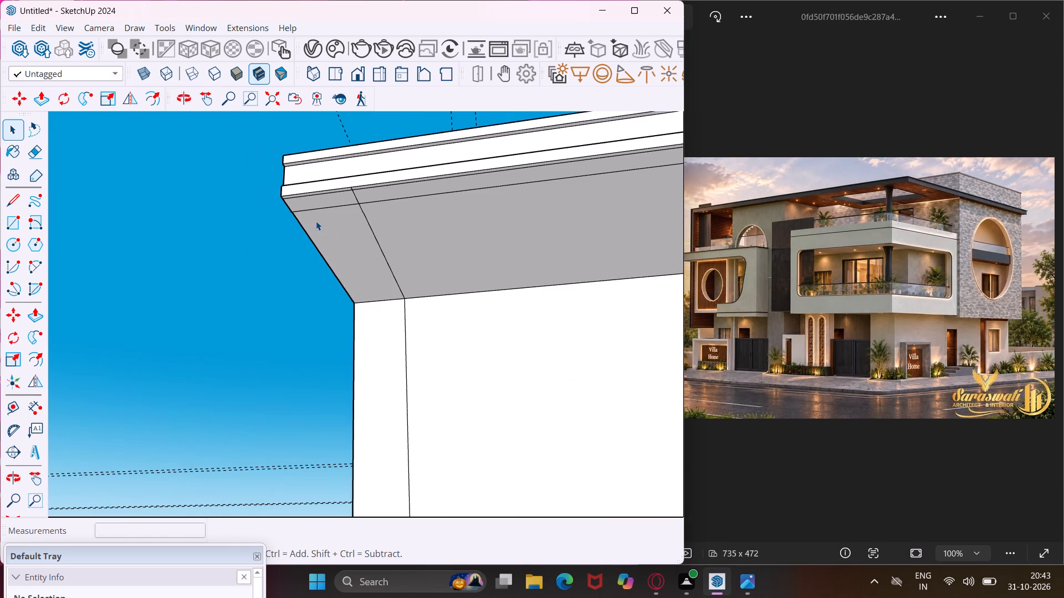
pyautogui.scroll(3, 309, 207)
pyautogui.click(309, 206)
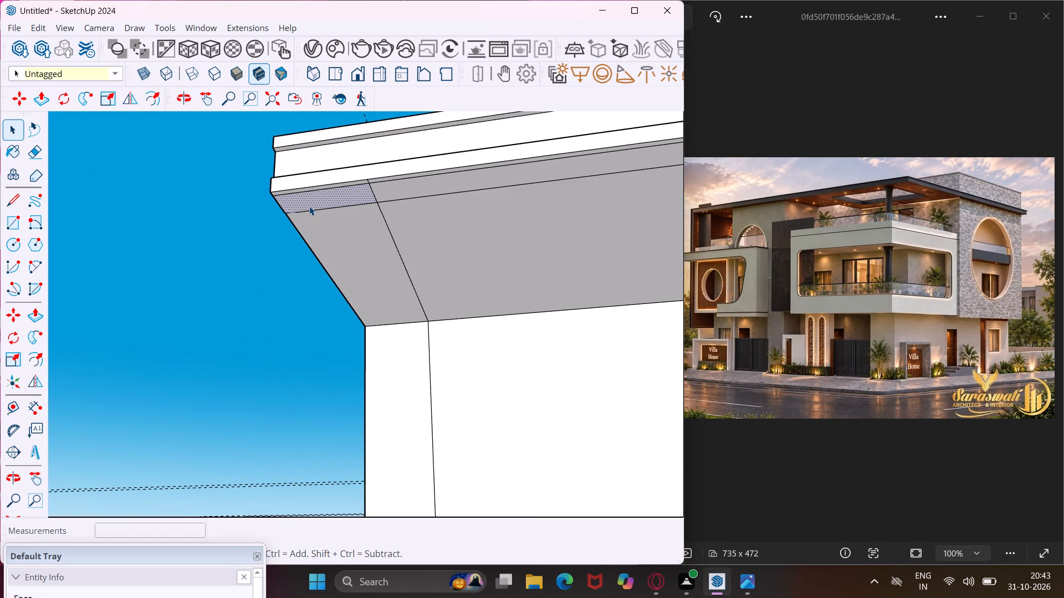
pyautogui.press('p')
pyautogui.click(309, 206)
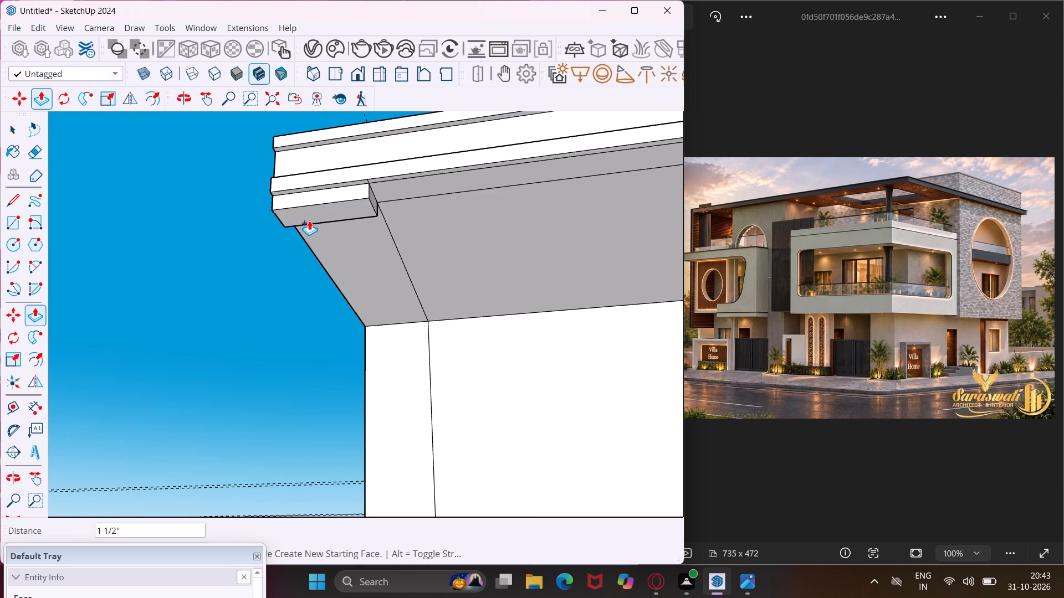
pyautogui.scroll(-14, 309, 220)
pyautogui.scroll(-11, 309, 220)
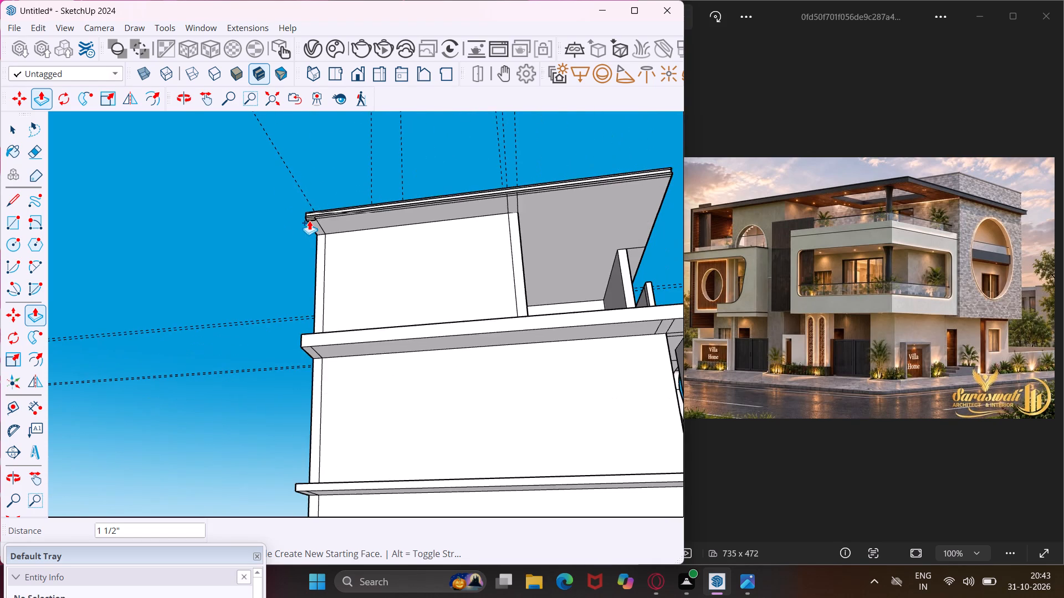
pyautogui.moveTo(309, 220); pyautogui.dragTo(312, 295, button='middle')
pyautogui.scroll(-5, 311, 293)
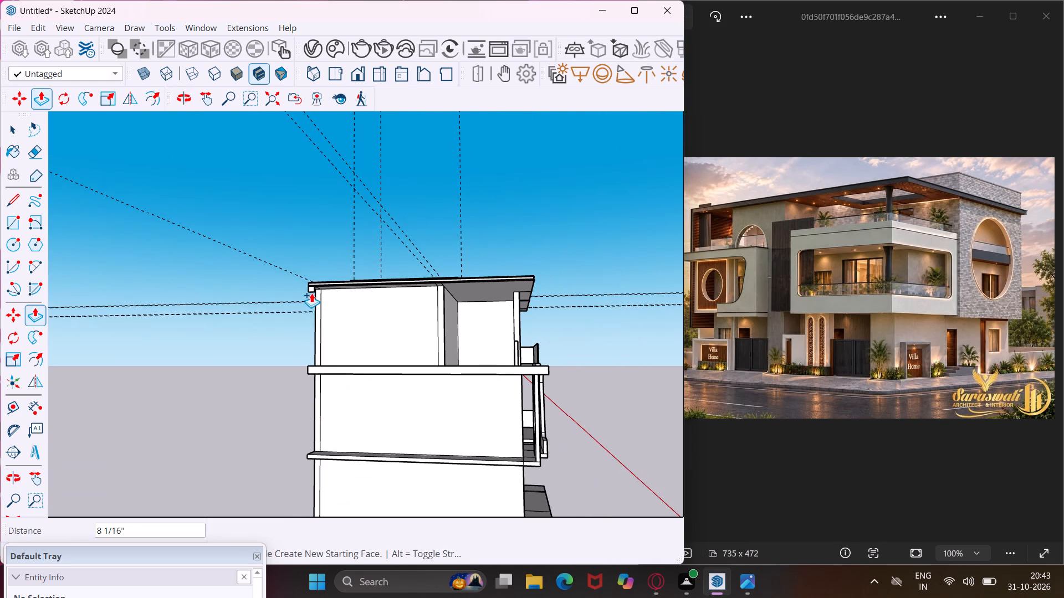
pyautogui.scroll(-2, 311, 293)
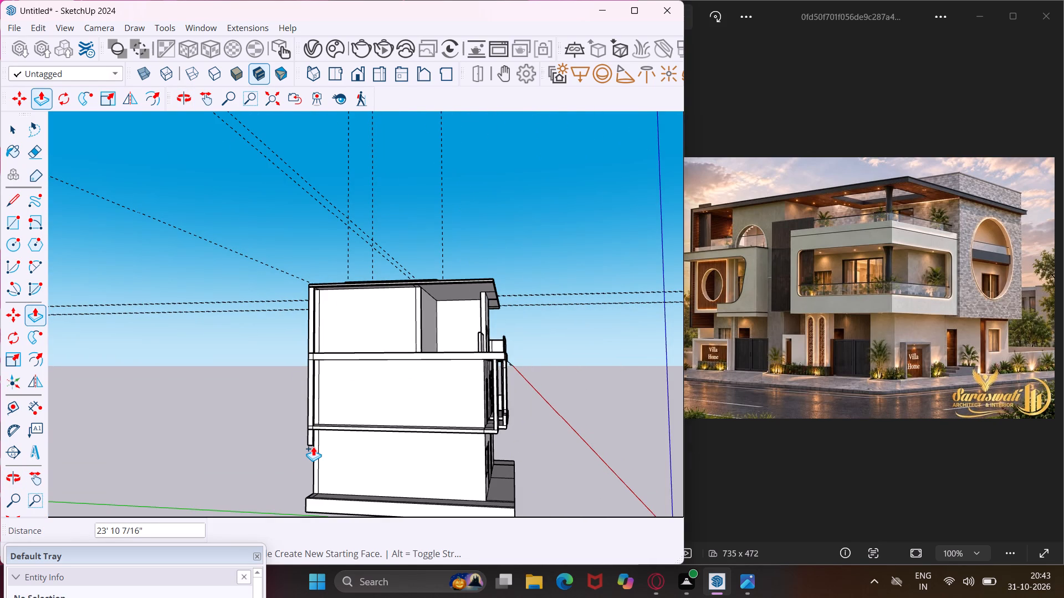
pyautogui.click(313, 446)
pyautogui.press('Escape')
# Extrude the remaining three pieces of the overhang's side edge strip down by the same distance to form a continuous outer side wall.
pyautogui.scroll(6, 318, 287)
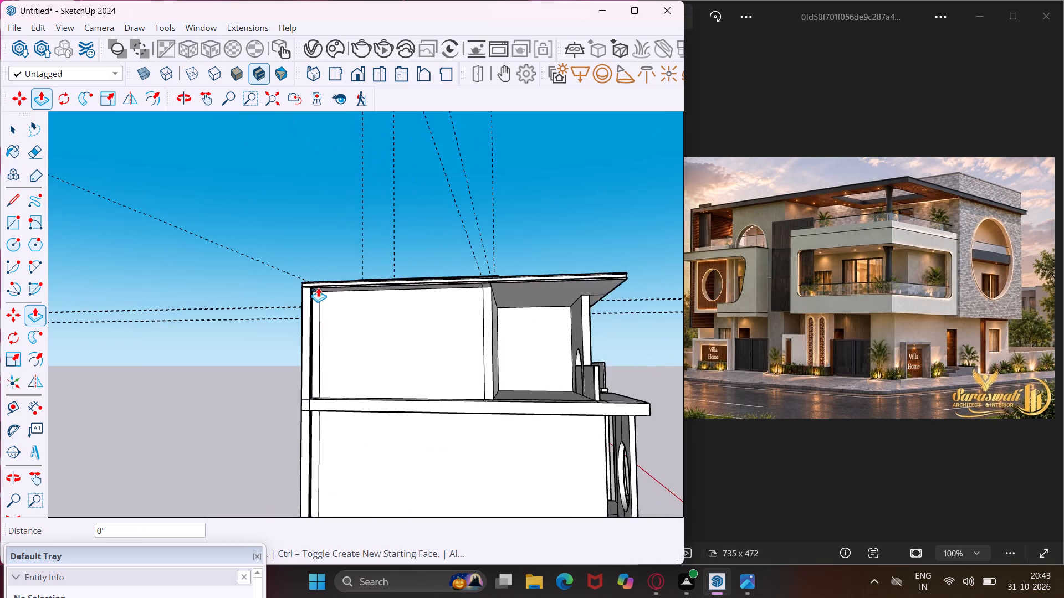
pyautogui.scroll(4, 318, 287)
pyautogui.moveTo(318, 281); pyautogui.dragTo(334, 187, button='middle')
pyautogui.scroll(6, 330, 205)
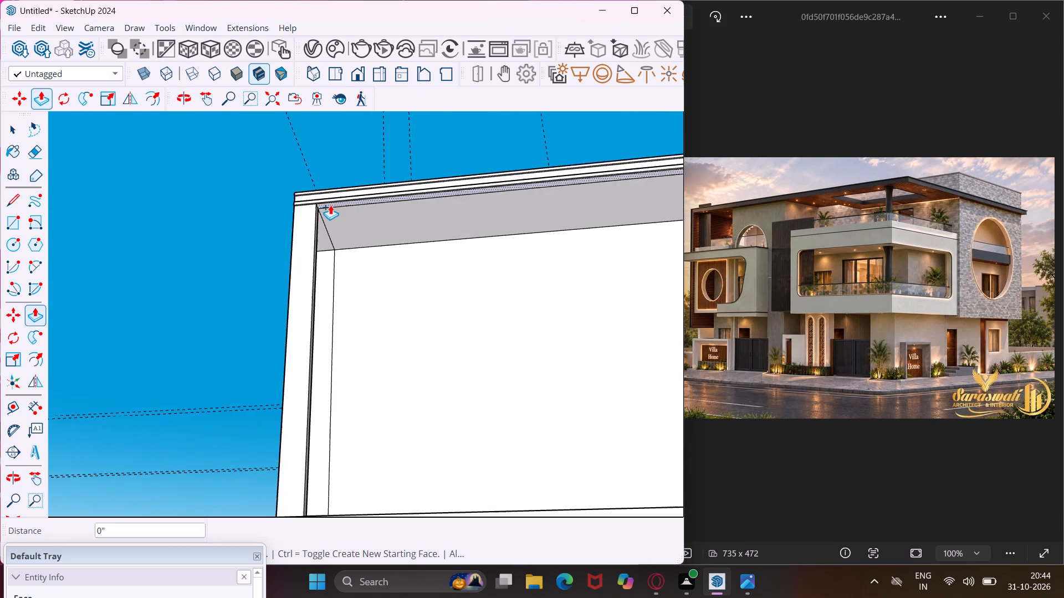
pyautogui.scroll(6, 330, 205)
pyautogui.doubleClick(330, 205)
pyautogui.scroll(-5, 214, 260)
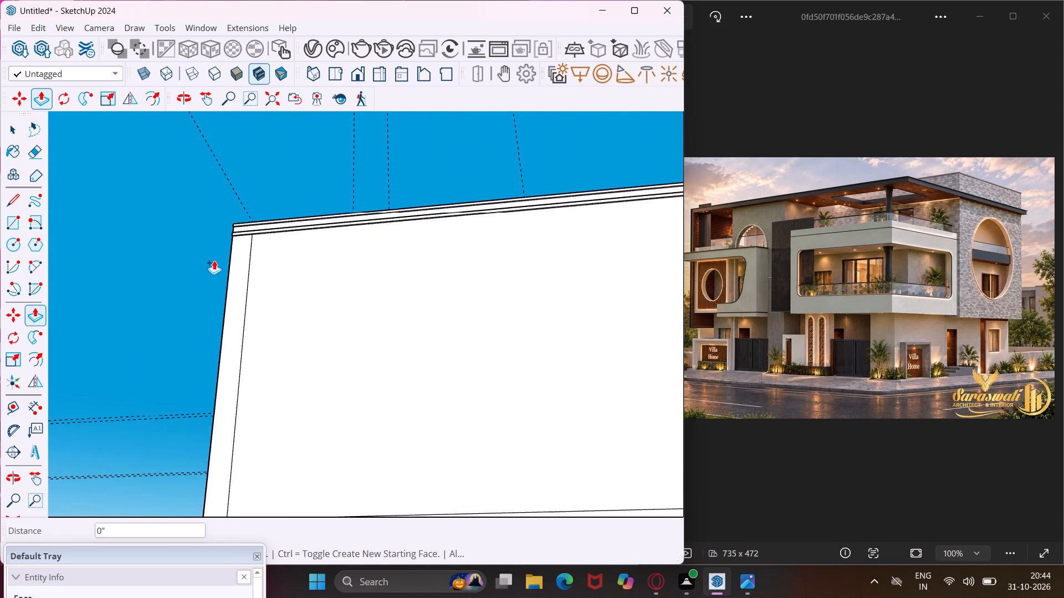
pyautogui.scroll(-7, 214, 260)
pyautogui.scroll(2, 437, 232)
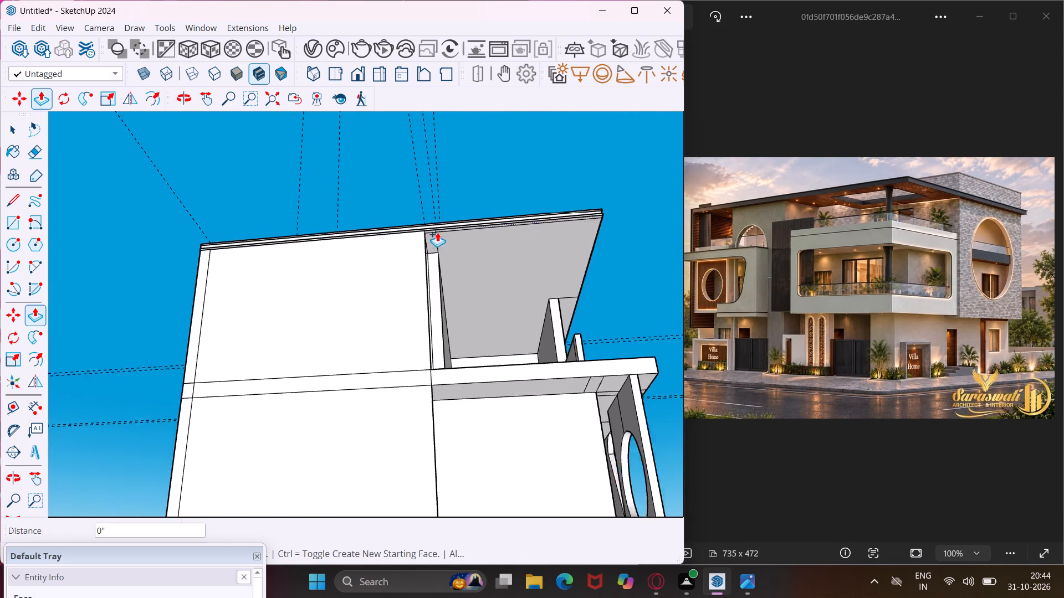
pyautogui.scroll(17, 437, 232)
pyautogui.doubleClick(427, 233)
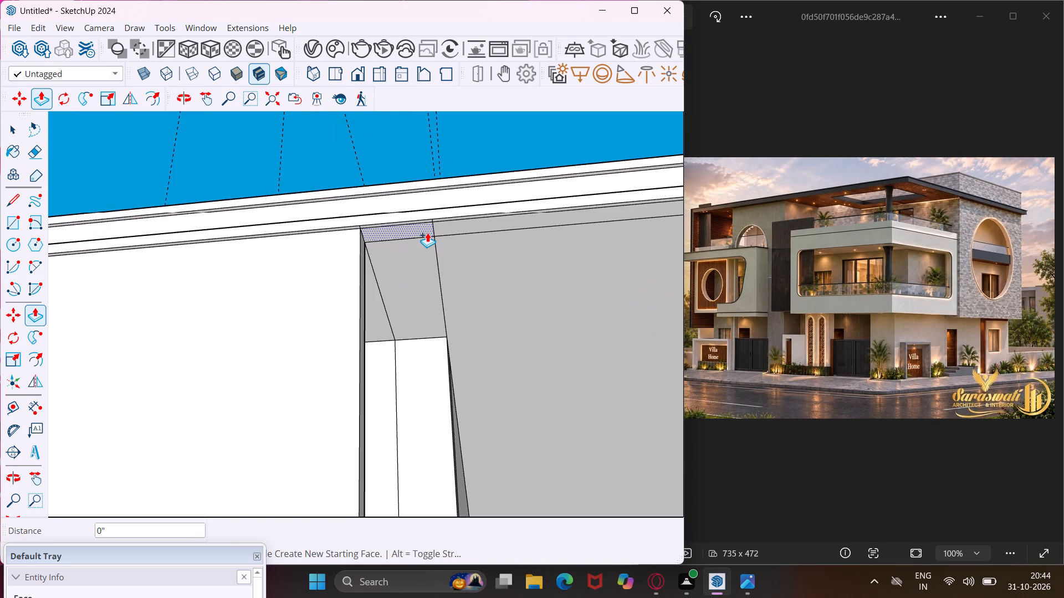
pyautogui.doubleClick(446, 226)
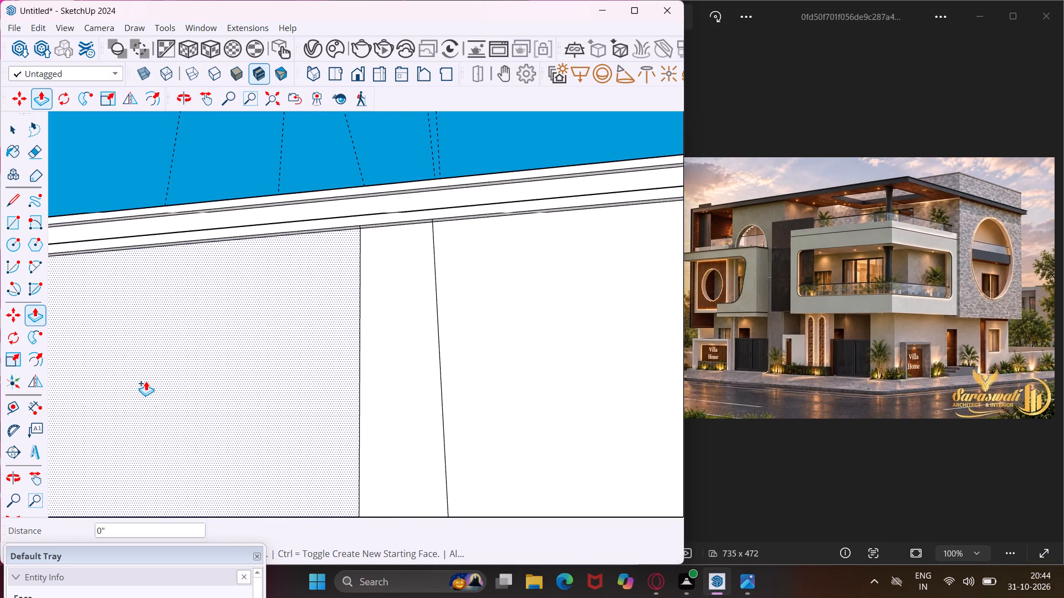
pyautogui.scroll(-15, 146, 381)
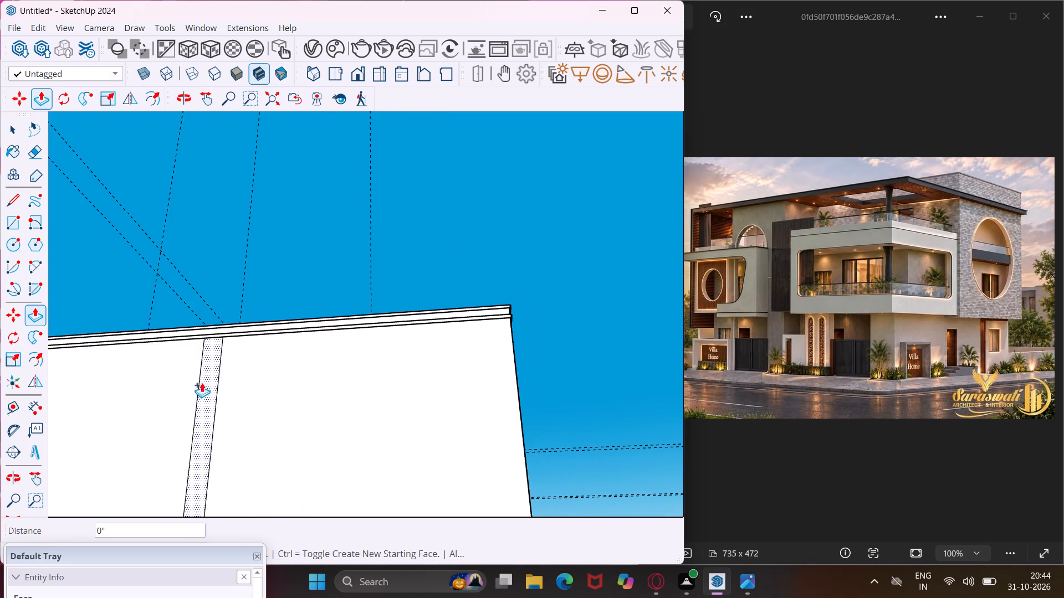
pyautogui.scroll(-13, 285, 280)
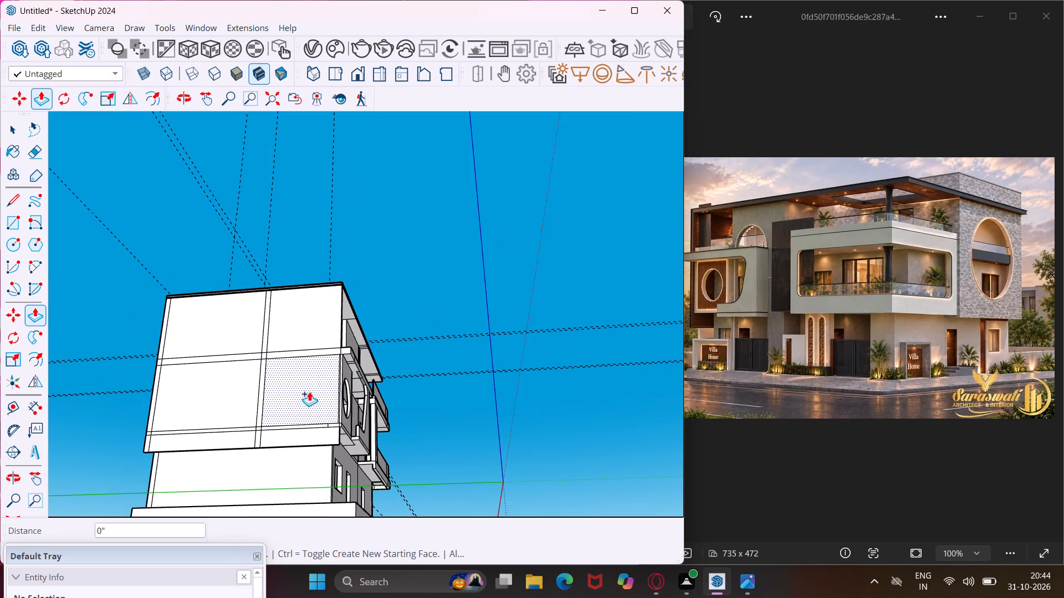
pyautogui.press('Escape')
pyautogui.press('space')
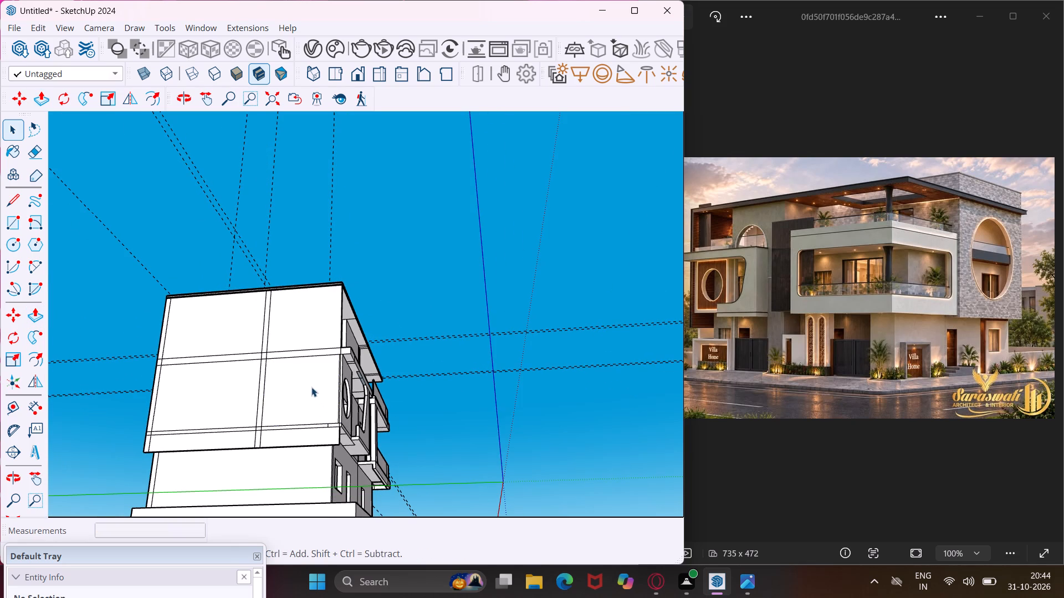
# Examine the front facade with the new side wall, the top-floor terrace and the circular and arched openings.
pyautogui.moveTo(311, 387); pyautogui.dragTo(24, 491, button='middle')
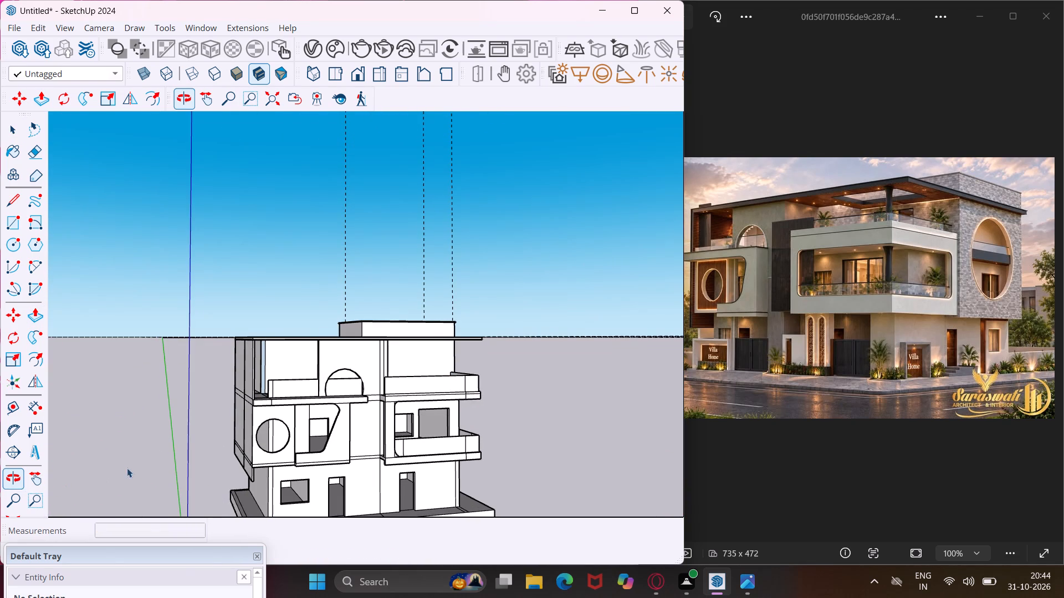
pyautogui.scroll(12, 282, 426)
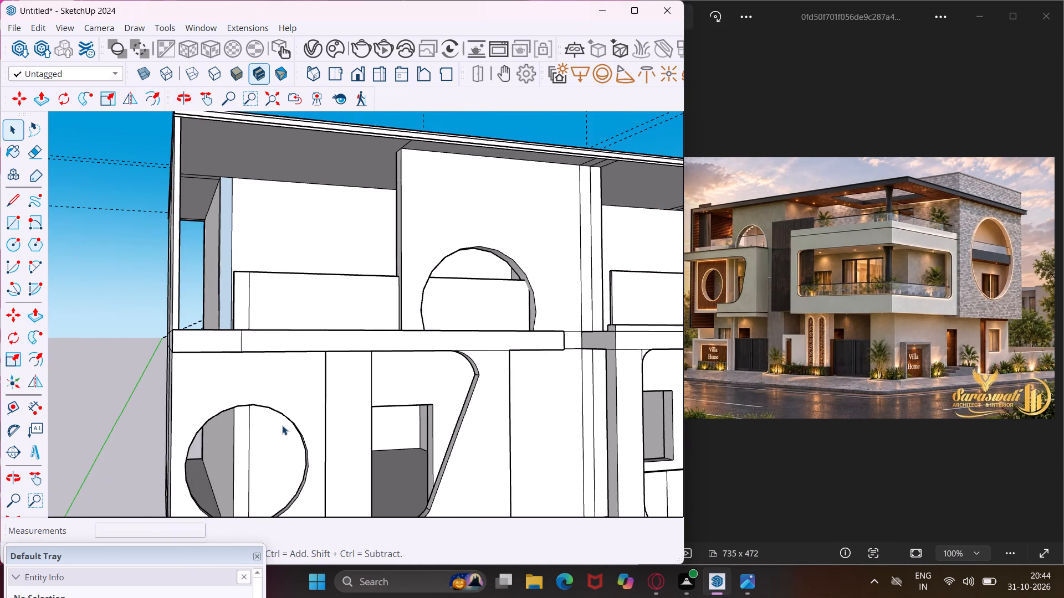
pyautogui.moveTo(282, 425); pyautogui.dragTo(238, 430, button='middle')
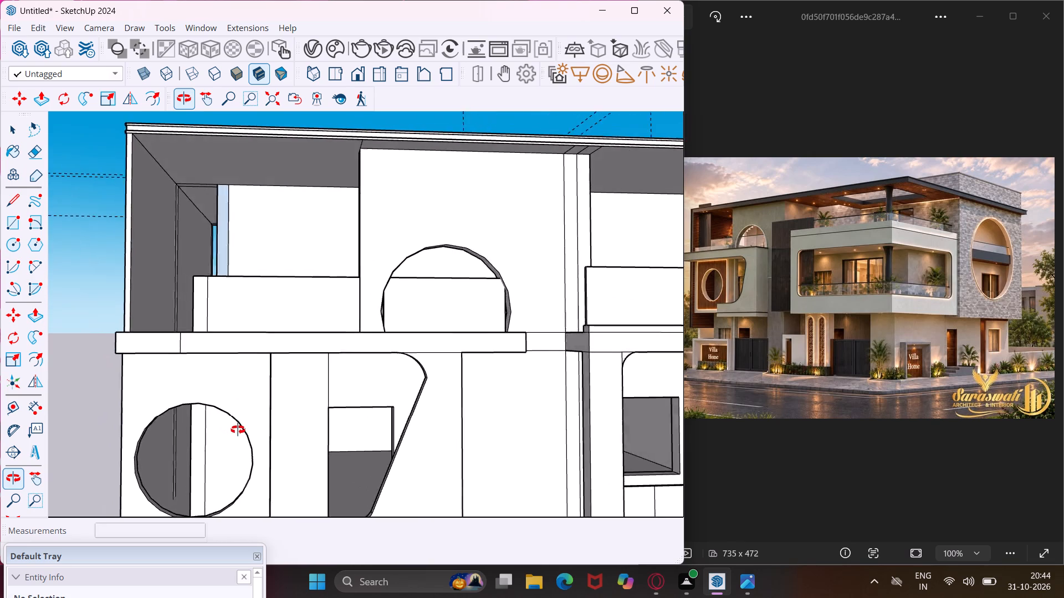
pyautogui.moveTo(238, 430); pyautogui.dragTo(275, 462, button='middle')
pyautogui.scroll(1, 257, 440)
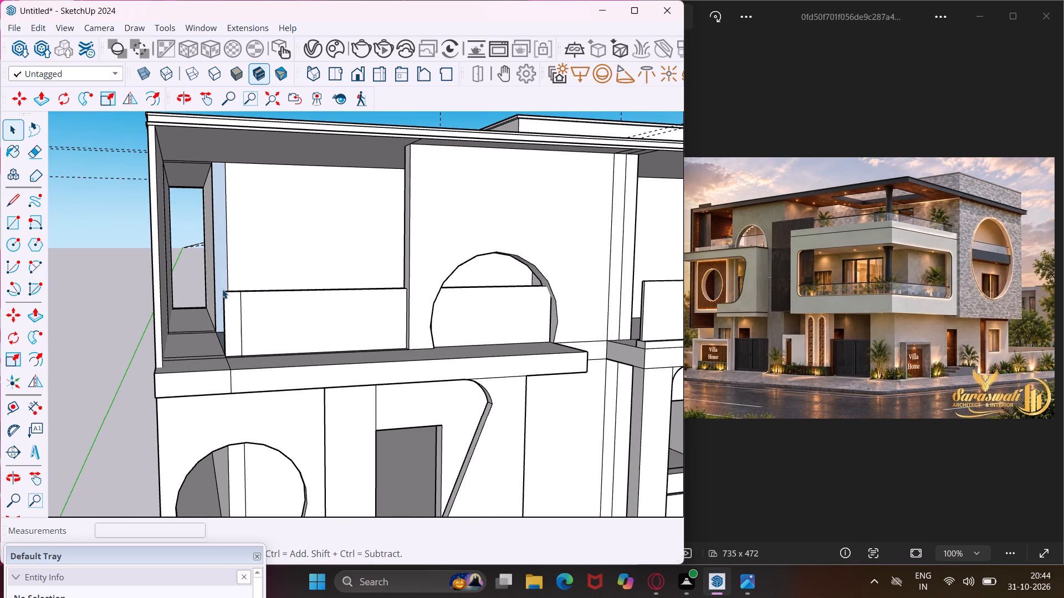
pyautogui.scroll(-2, 260, 293)
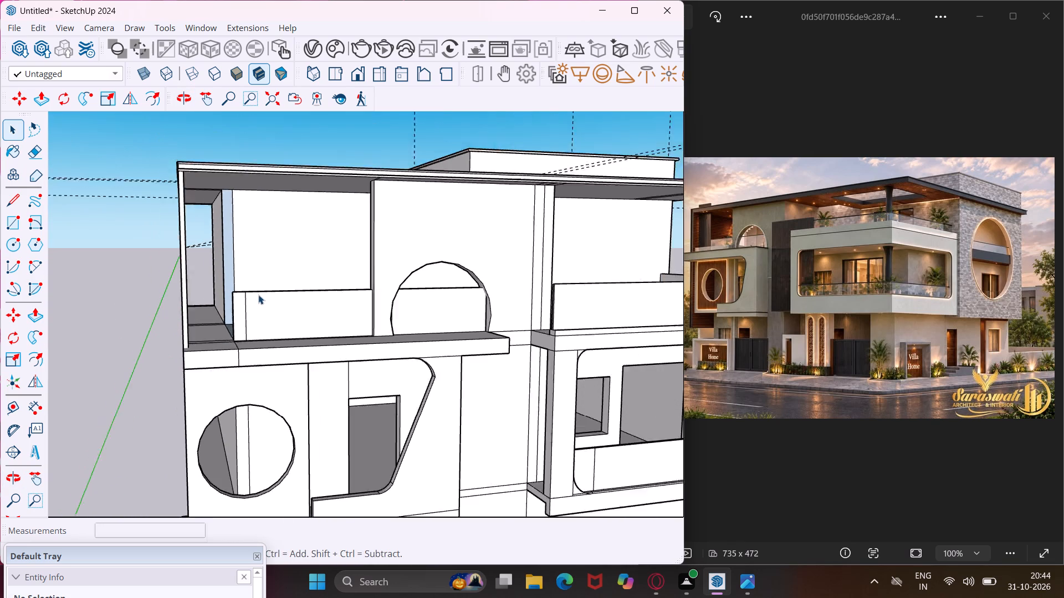
pyautogui.scroll(-6, 258, 295)
# Draw a rectangle about 6' 11" wide and 8' 8" high on the top-floor wall behind the terrace parapet, starting at floor level.
pyautogui.scroll(4, 548, 251)
pyautogui.moveTo(549, 255); pyautogui.dragTo(525, 291, button='middle')
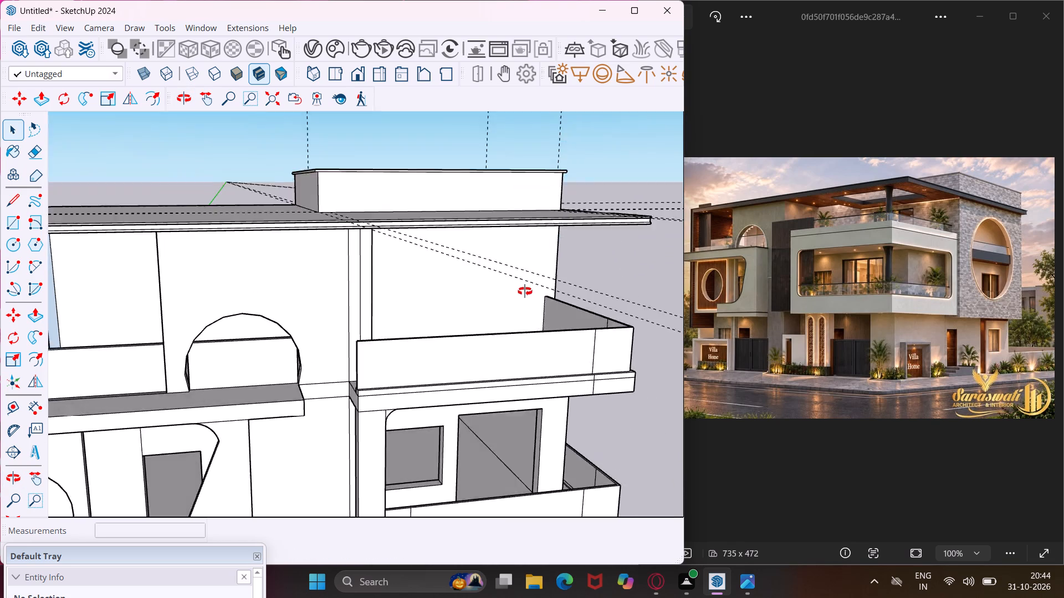
pyautogui.moveTo(525, 291); pyautogui.dragTo(502, 321, button='middle')
pyautogui.scroll(4, 495, 317)
pyautogui.moveTo(487, 313); pyautogui.dragTo(463, 282, button='middle')
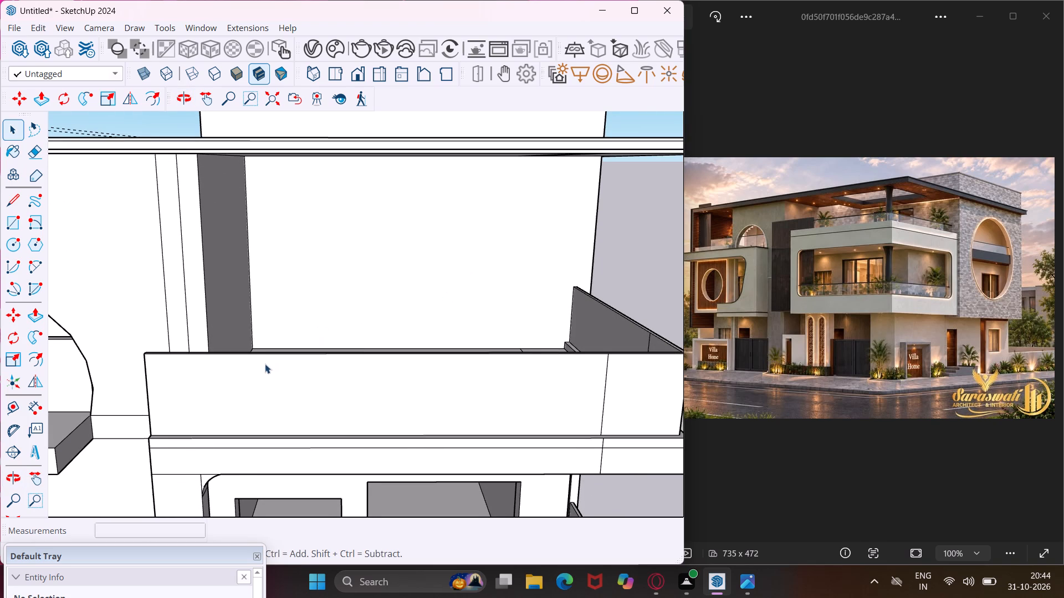
pyautogui.scroll(-1, 237, 356)
pyautogui.click(21, 219)
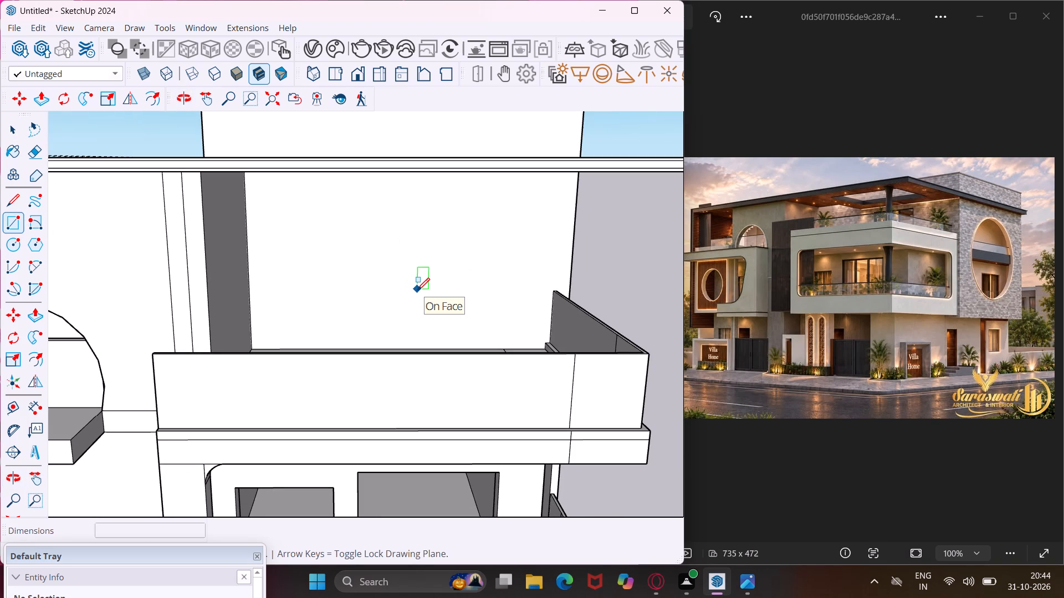
pyautogui.moveTo(418, 295); pyautogui.dragTo(418, 311, button='middle')
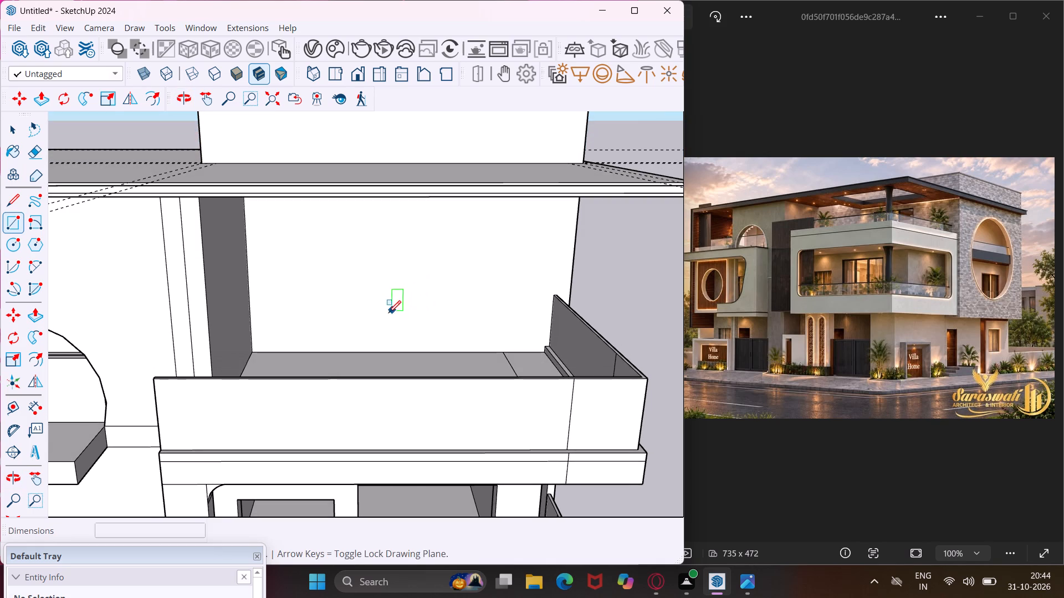
pyautogui.moveTo(388, 313); pyautogui.dragTo(382, 289, button='middle')
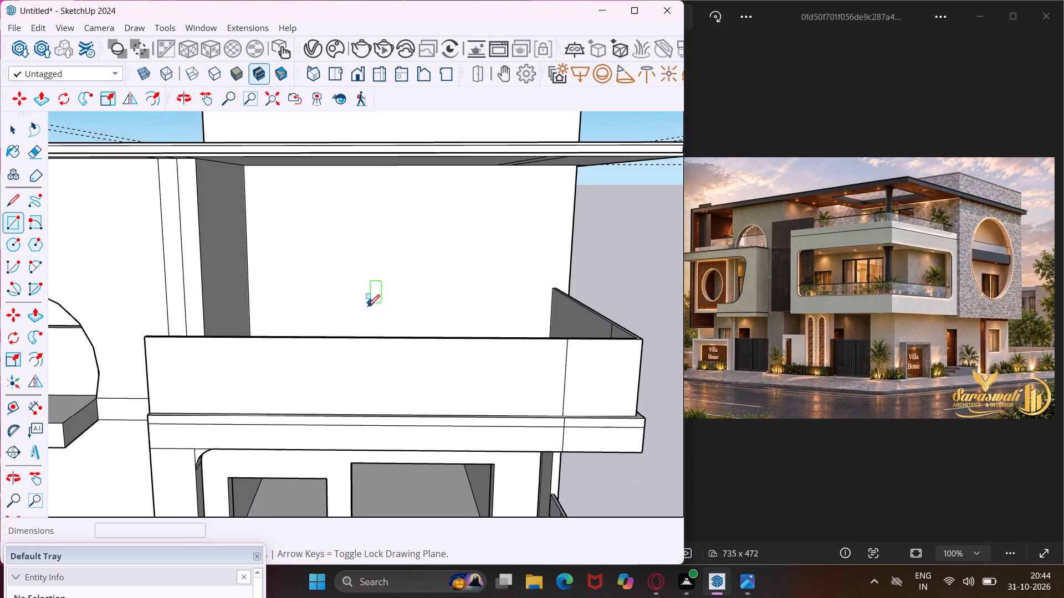
pyautogui.moveTo(378, 330); pyautogui.dragTo(377, 342, button='middle')
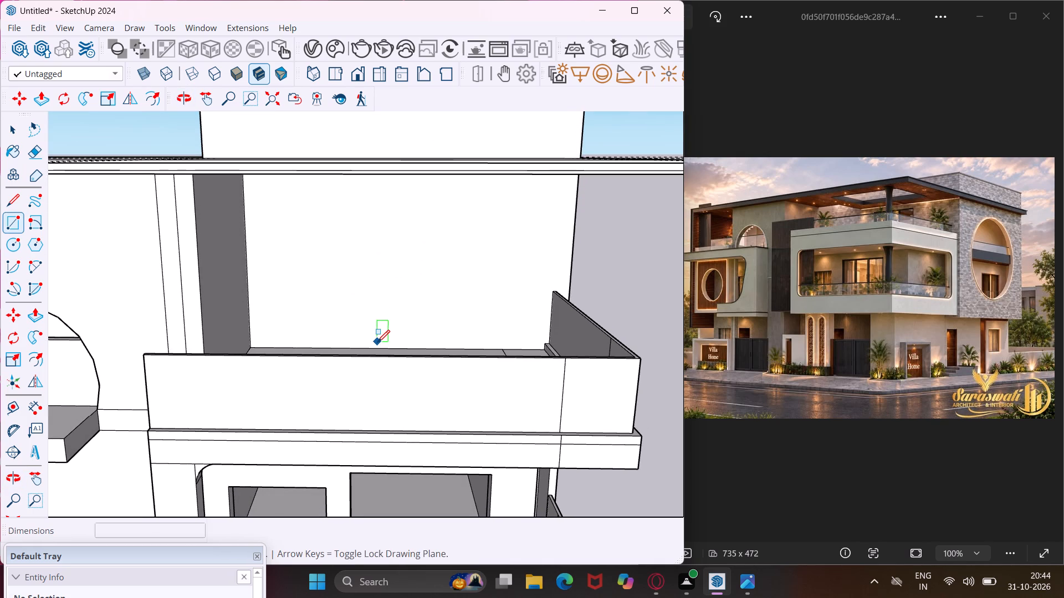
pyautogui.click(369, 347)
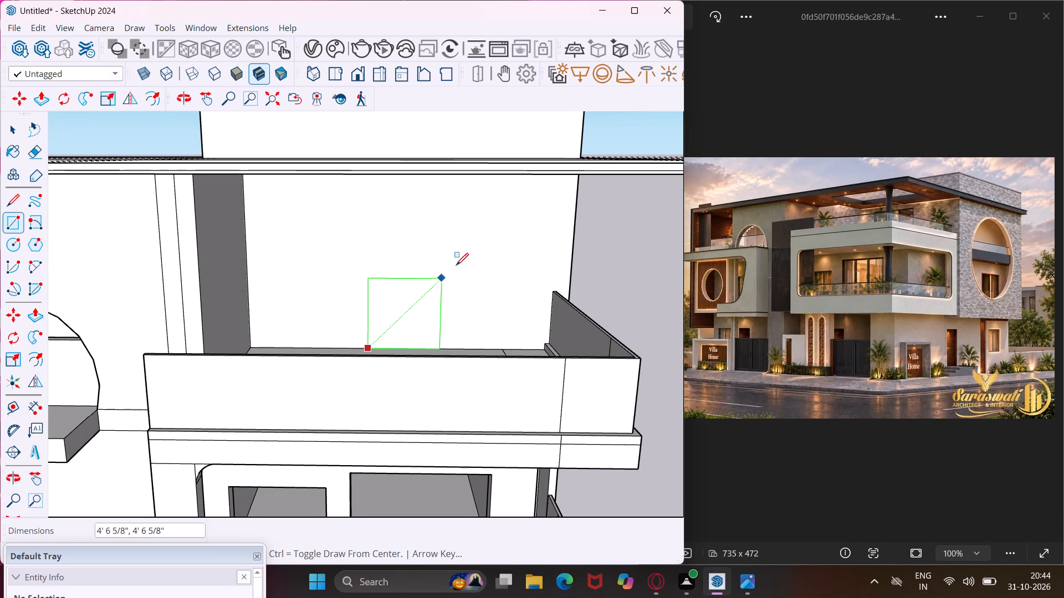
pyautogui.moveTo(473, 241); pyautogui.dragTo(457, 204, button='middle')
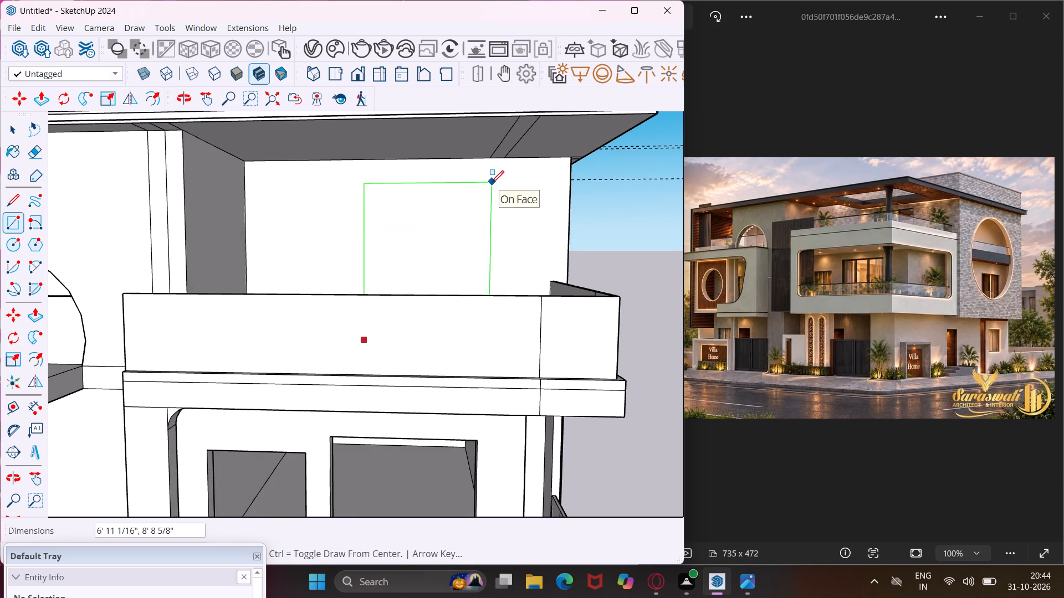
pyautogui.click(492, 183)
pyautogui.press('Escape')
pyautogui.press('space')
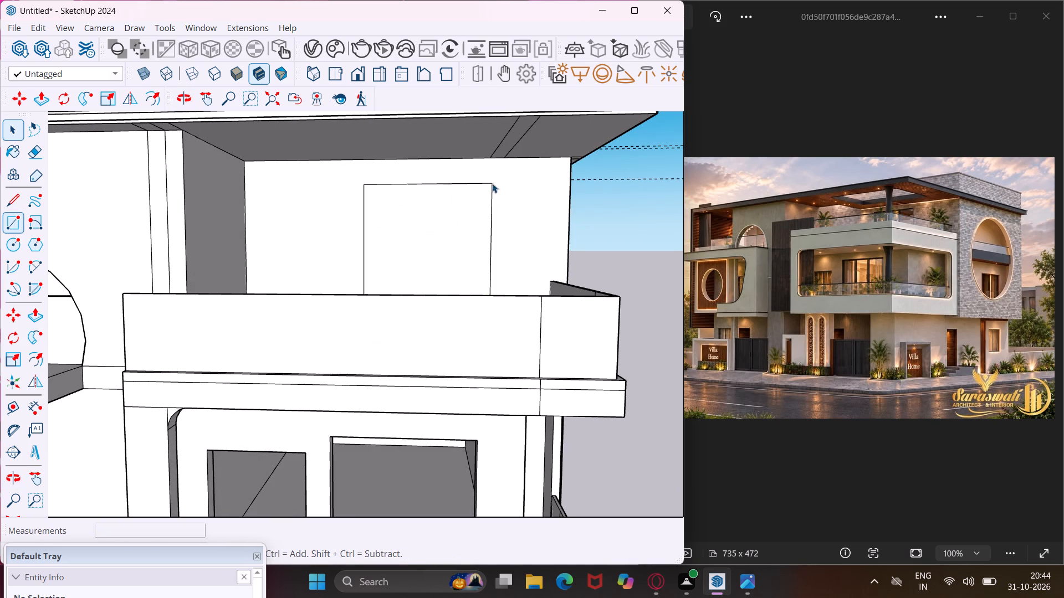
# Push the terrace wall rectangle inward and delete its recessed face to cut a door opening.
pyautogui.click(464, 215)
pyautogui.press('p')
pyautogui.click(464, 215)
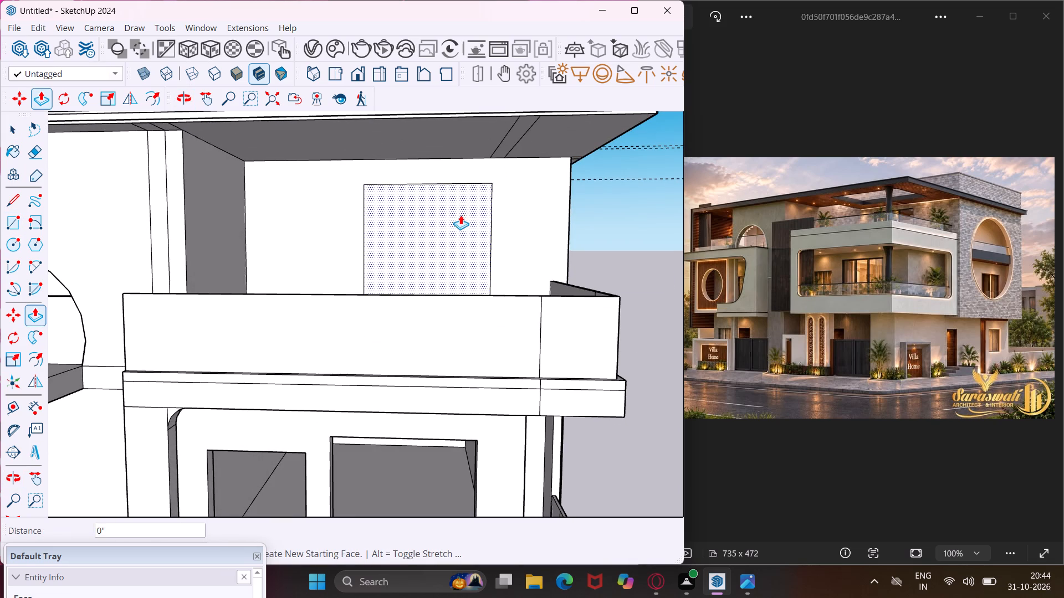
pyautogui.click(439, 213)
pyautogui.press('Escape')
pyautogui.press('space')
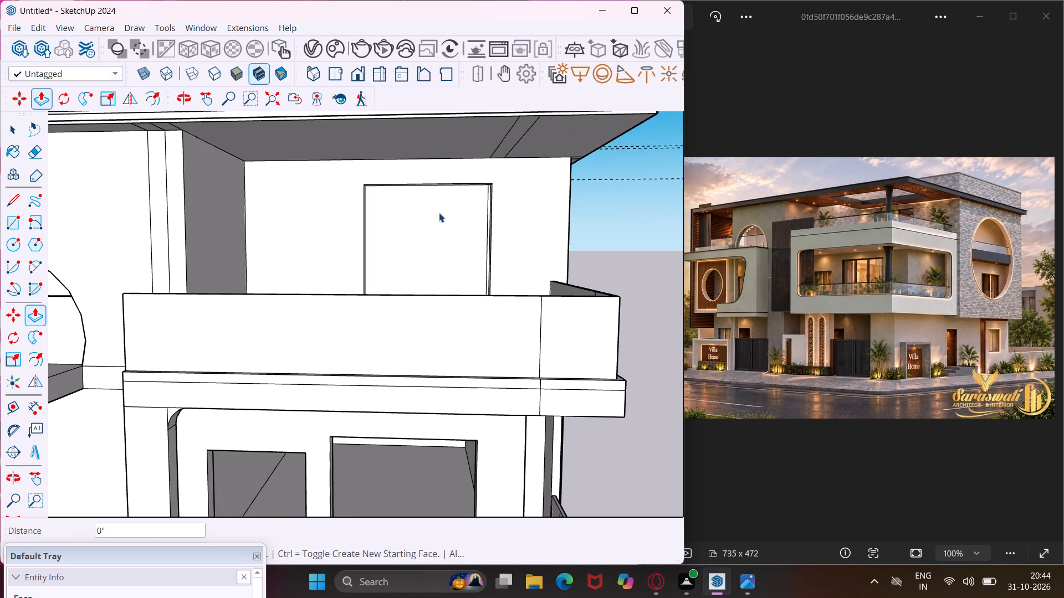
pyautogui.moveTo(439, 213); pyautogui.dragTo(509, 231, button='middle')
pyautogui.click(472, 226)
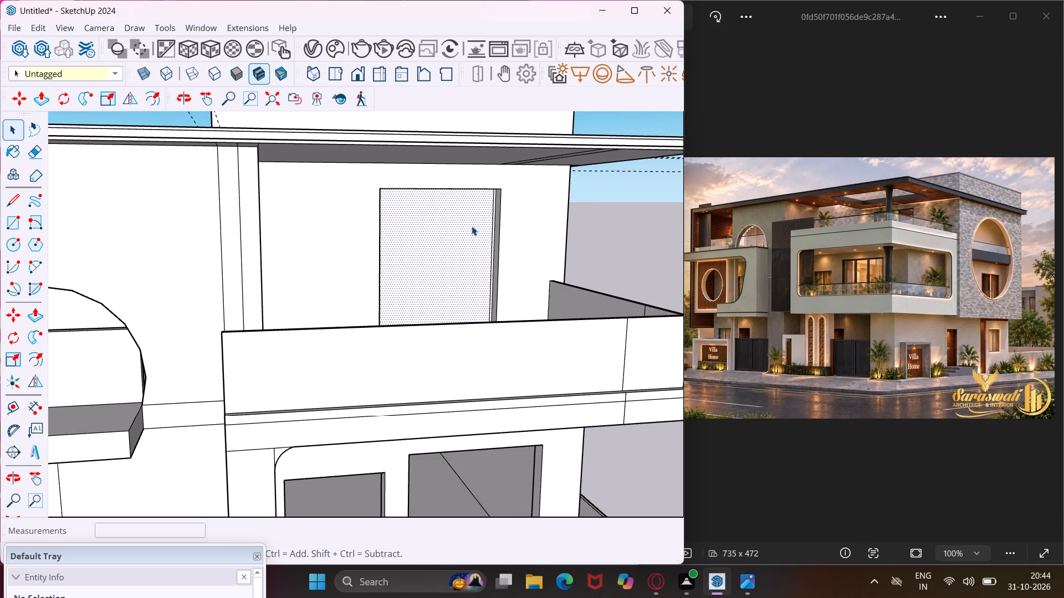
pyautogui.press('Delete')
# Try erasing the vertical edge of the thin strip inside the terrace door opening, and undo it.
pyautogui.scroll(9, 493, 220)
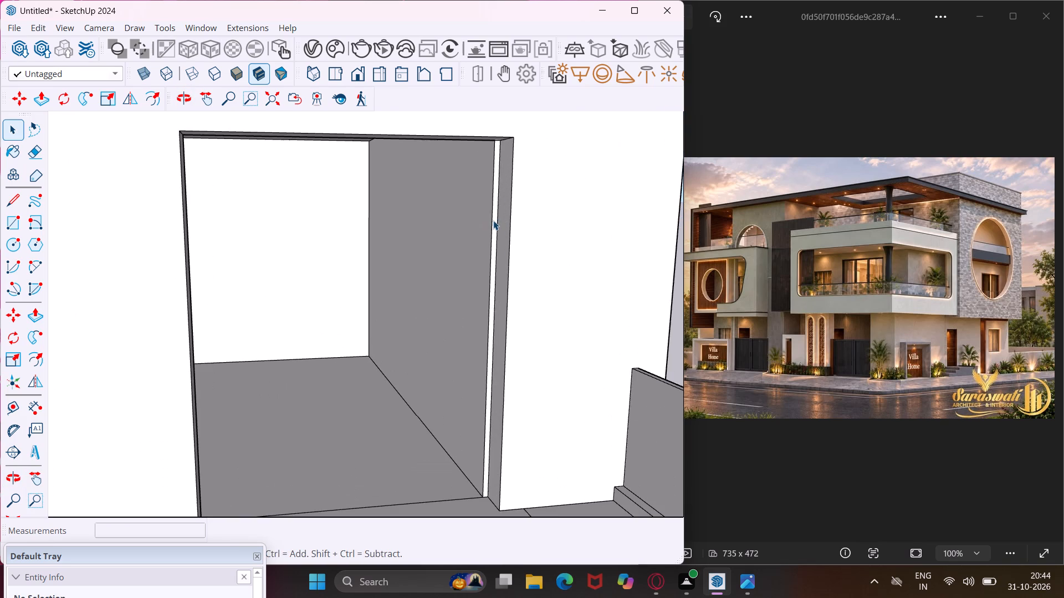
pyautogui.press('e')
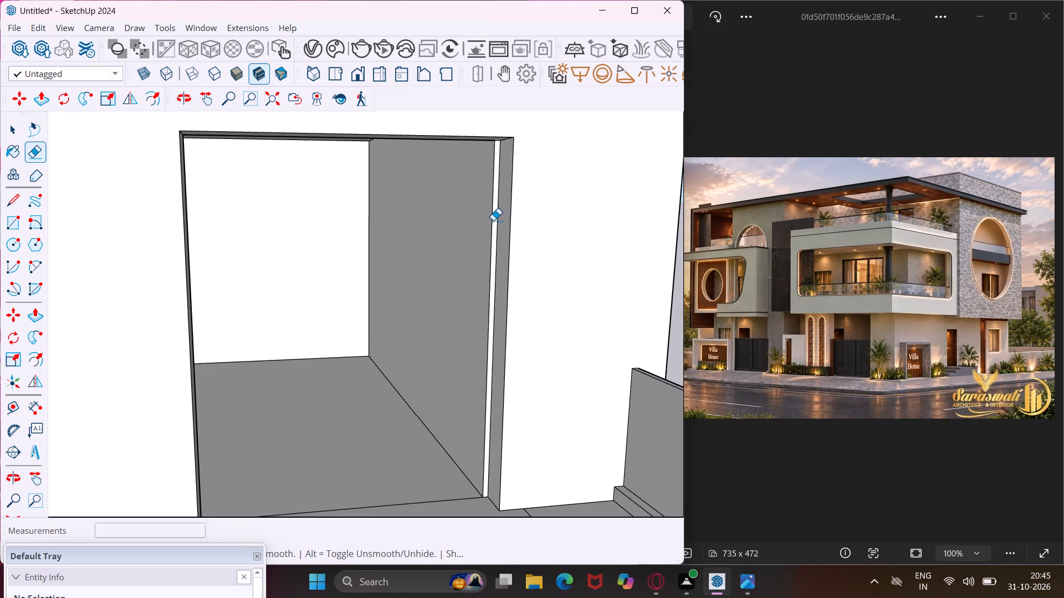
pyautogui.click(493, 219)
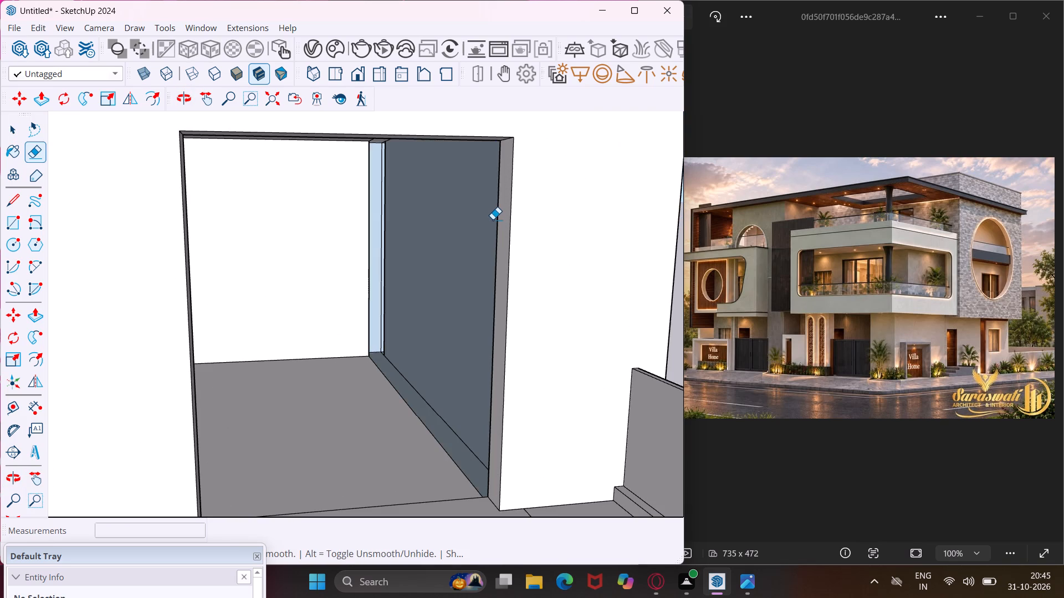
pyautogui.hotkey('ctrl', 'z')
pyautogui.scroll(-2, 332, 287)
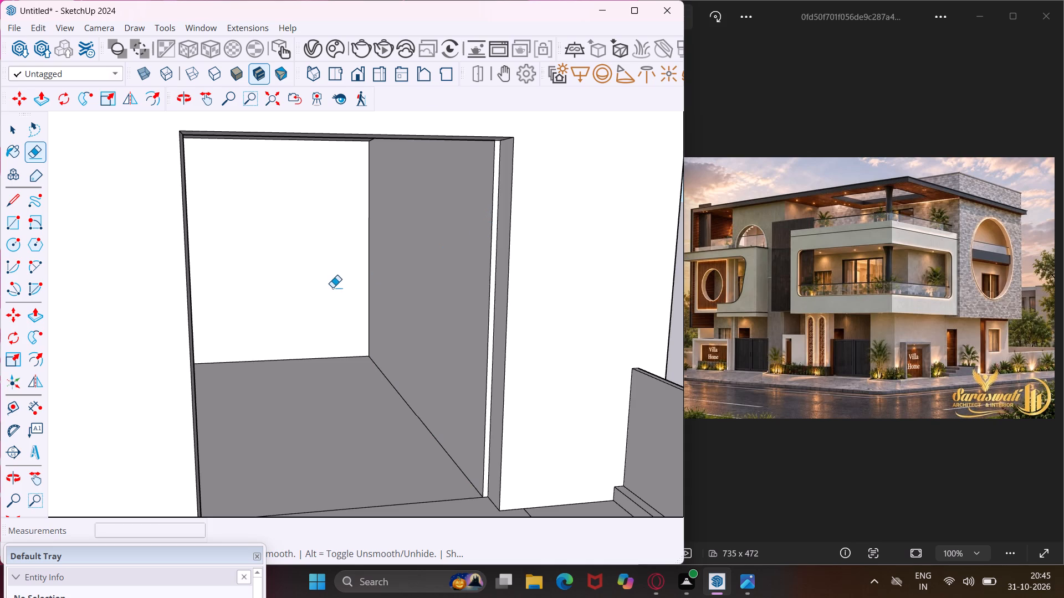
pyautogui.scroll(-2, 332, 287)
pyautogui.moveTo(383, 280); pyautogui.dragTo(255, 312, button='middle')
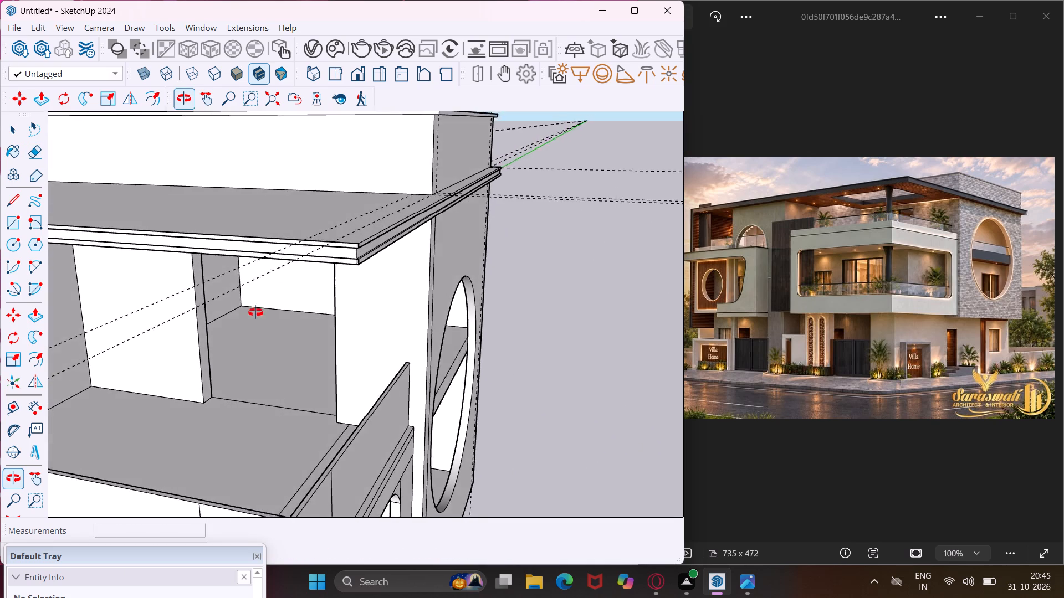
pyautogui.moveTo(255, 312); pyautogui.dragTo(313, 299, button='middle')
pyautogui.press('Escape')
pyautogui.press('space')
# Draw a rectangle about 5' wide on the inner wall behind the side facade's circular opening, from the floor edge to just below the beam.
pyautogui.scroll(-7, 417, 210)
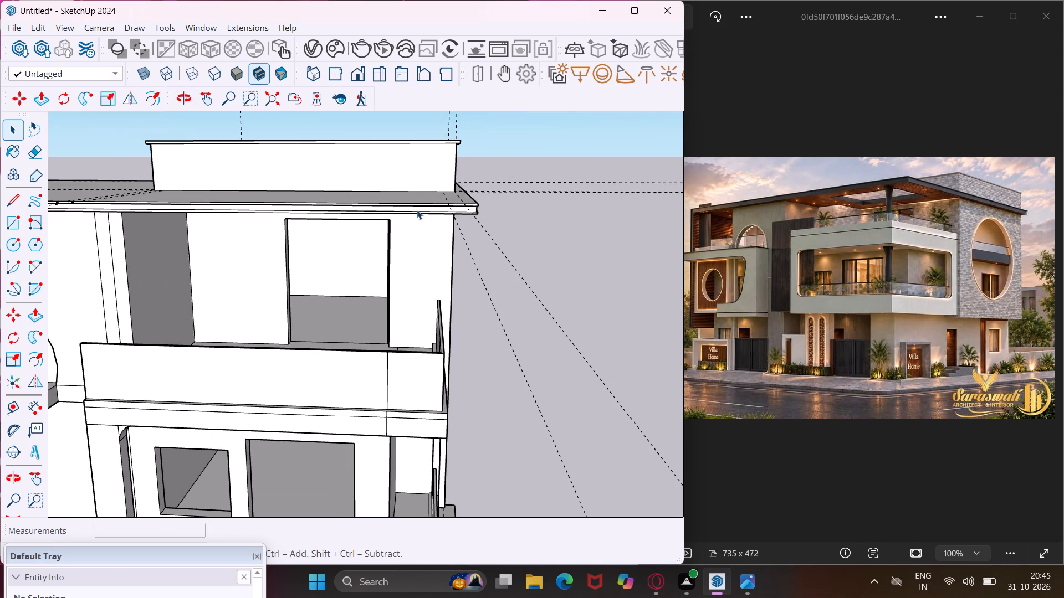
pyautogui.scroll(-4, 396, 219)
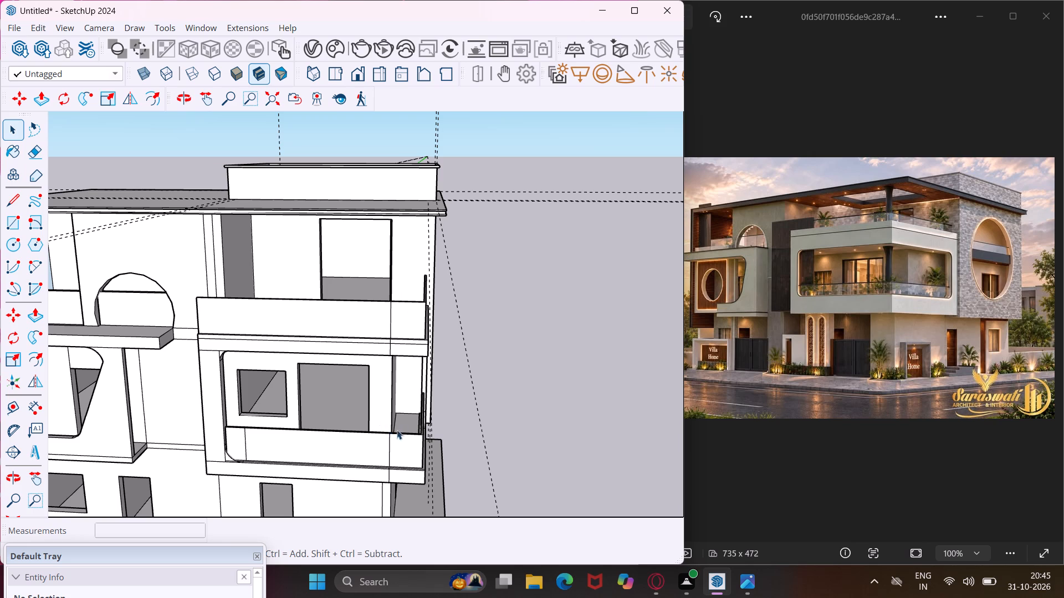
pyautogui.scroll(2, 416, 422)
pyautogui.moveTo(449, 365); pyautogui.dragTo(134, 369, button='middle')
pyautogui.scroll(-3, 469, 356)
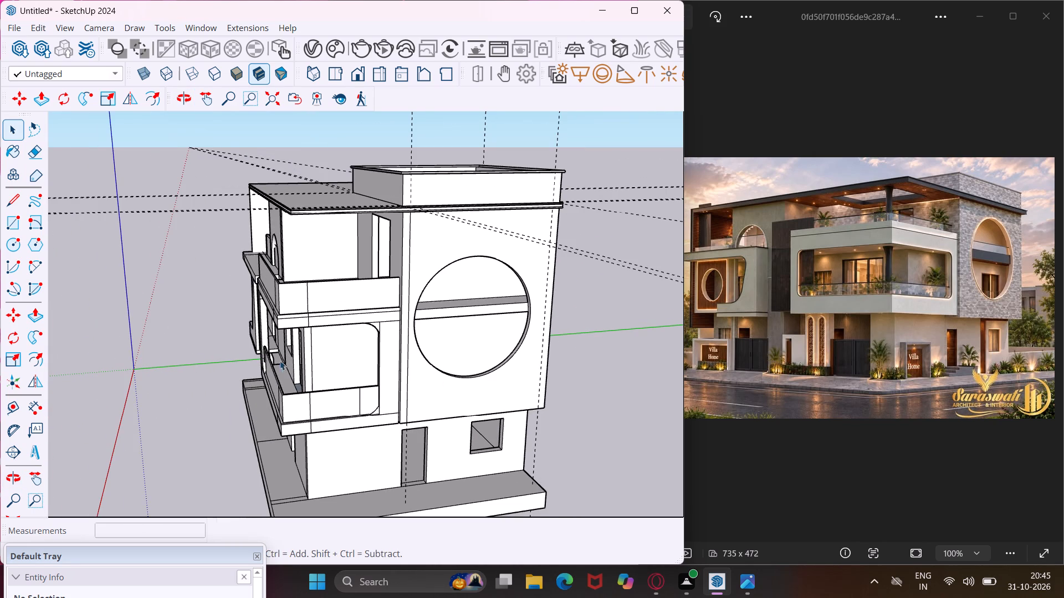
pyautogui.click(9, 224)
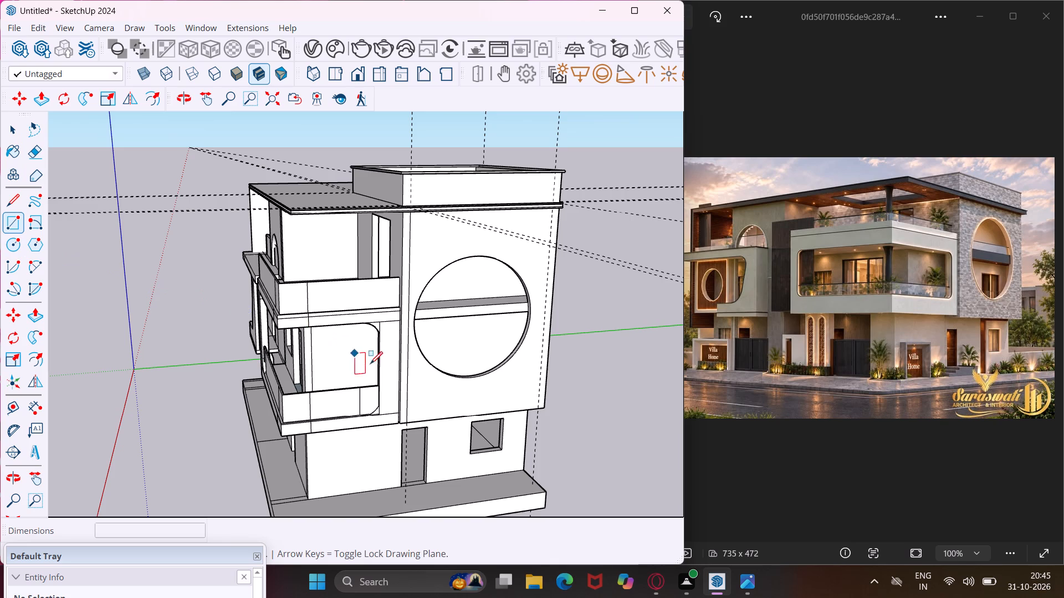
pyautogui.moveTo(398, 374); pyautogui.dragTo(386, 459, button='middle')
pyautogui.scroll(8, 461, 406)
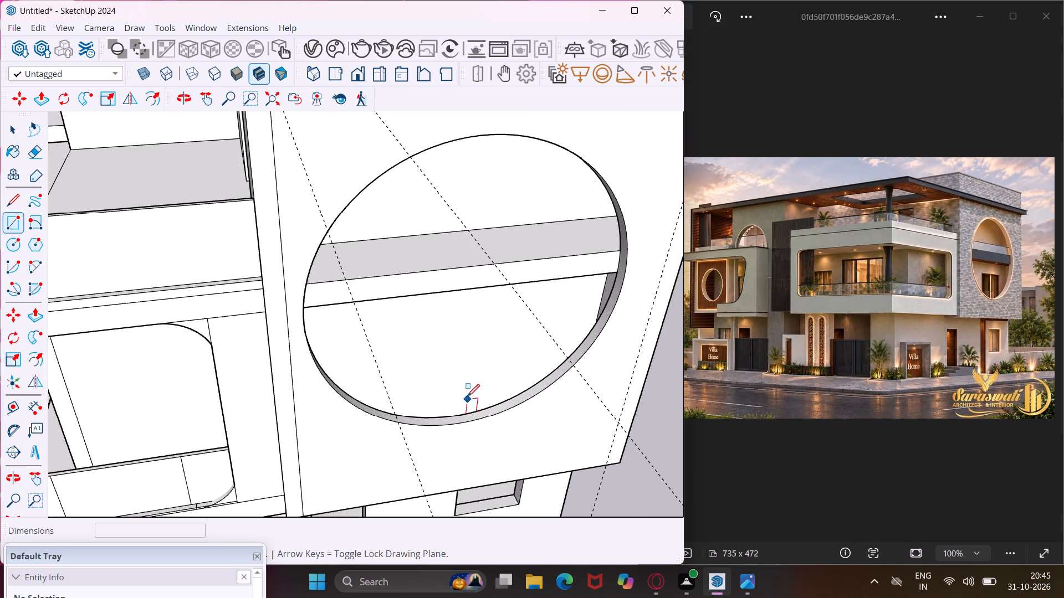
pyautogui.moveTo(457, 394); pyautogui.dragTo(424, 415, button='middle')
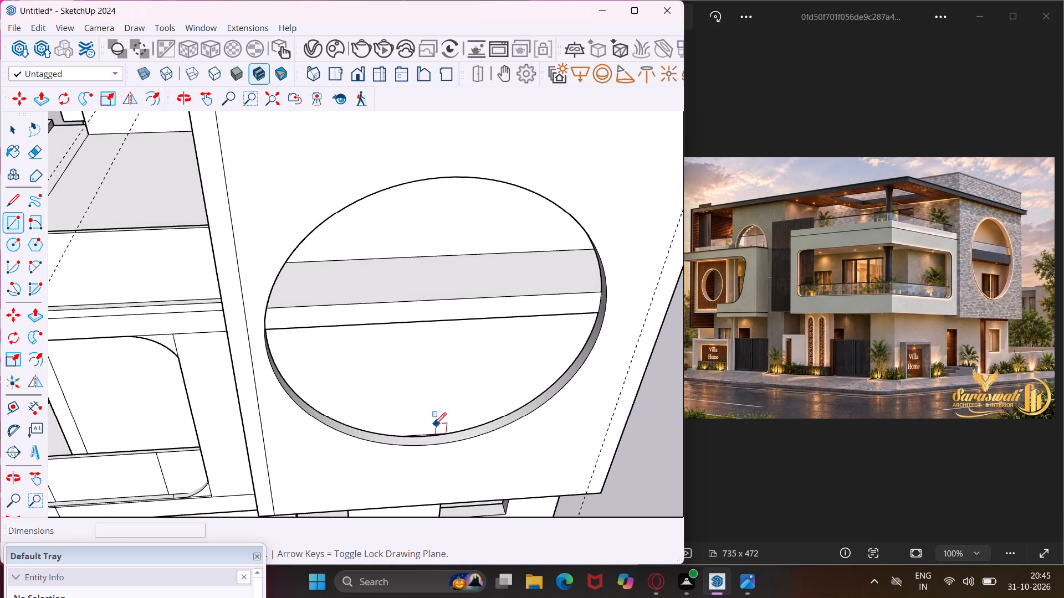
pyautogui.scroll(6, 431, 427)
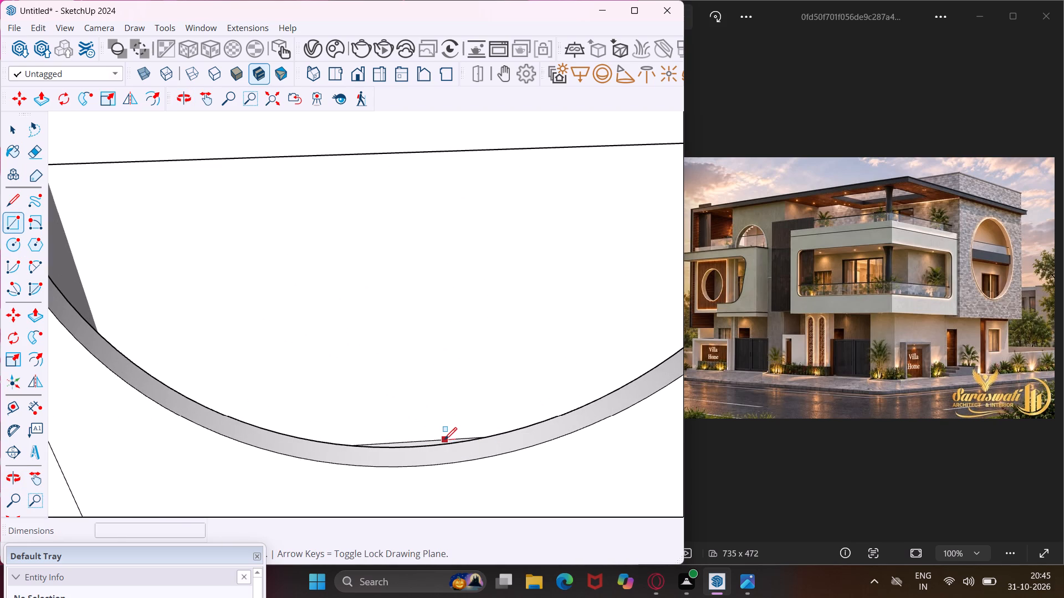
pyautogui.click(444, 440)
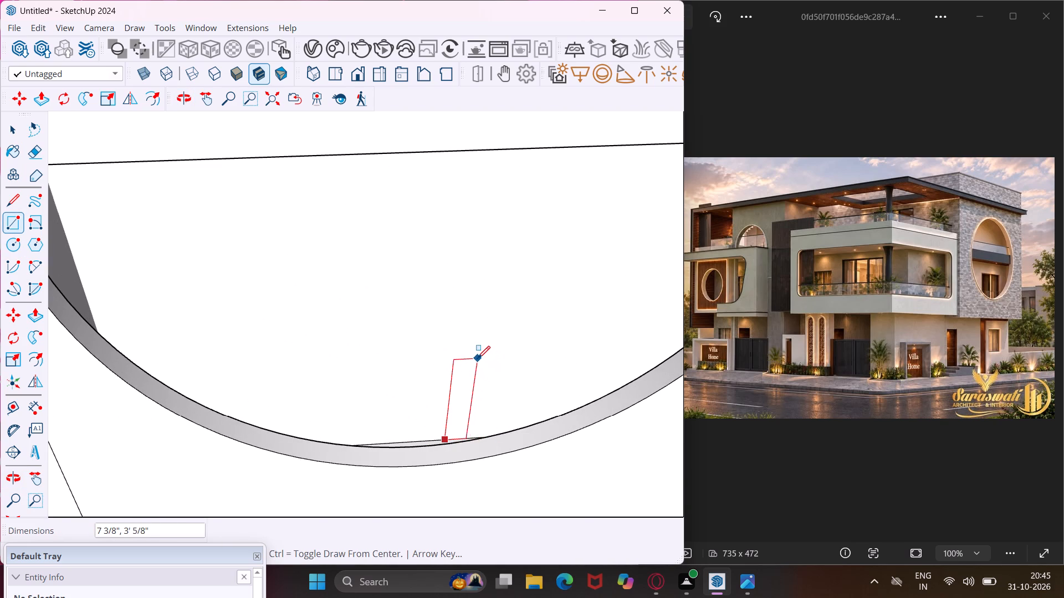
pyautogui.scroll(-8, 478, 358)
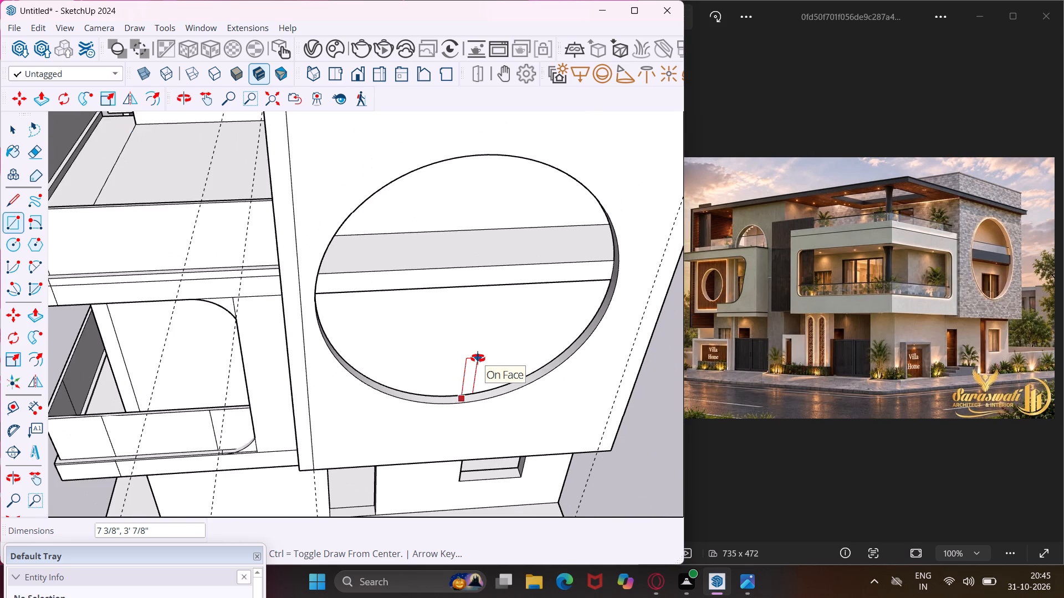
pyautogui.moveTo(478, 358); pyautogui.dragTo(540, 321, button='middle')
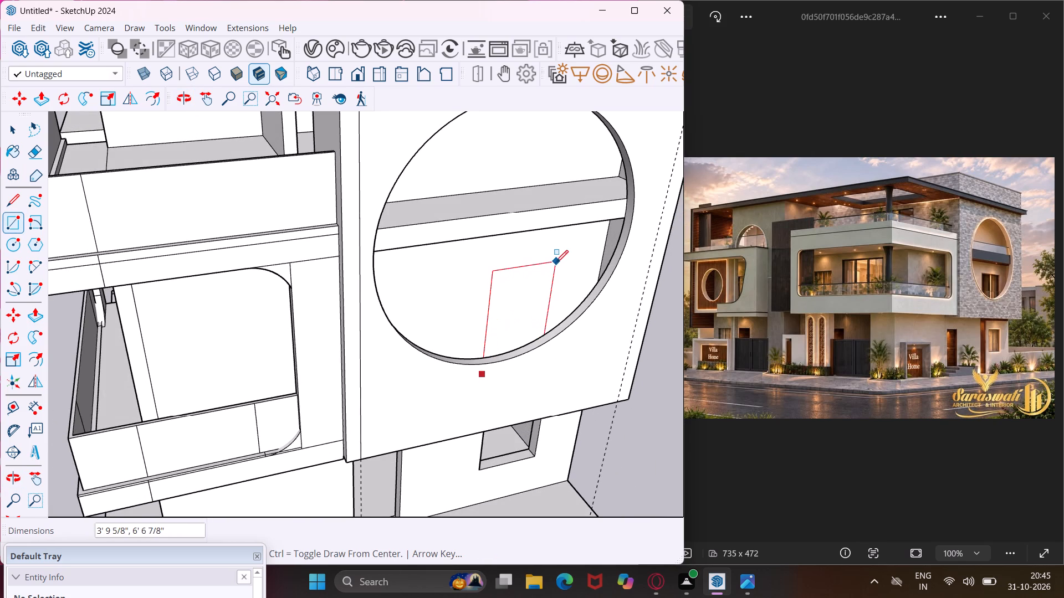
pyautogui.click(579, 235)
pyautogui.press('Escape')
pyautogui.press('space')
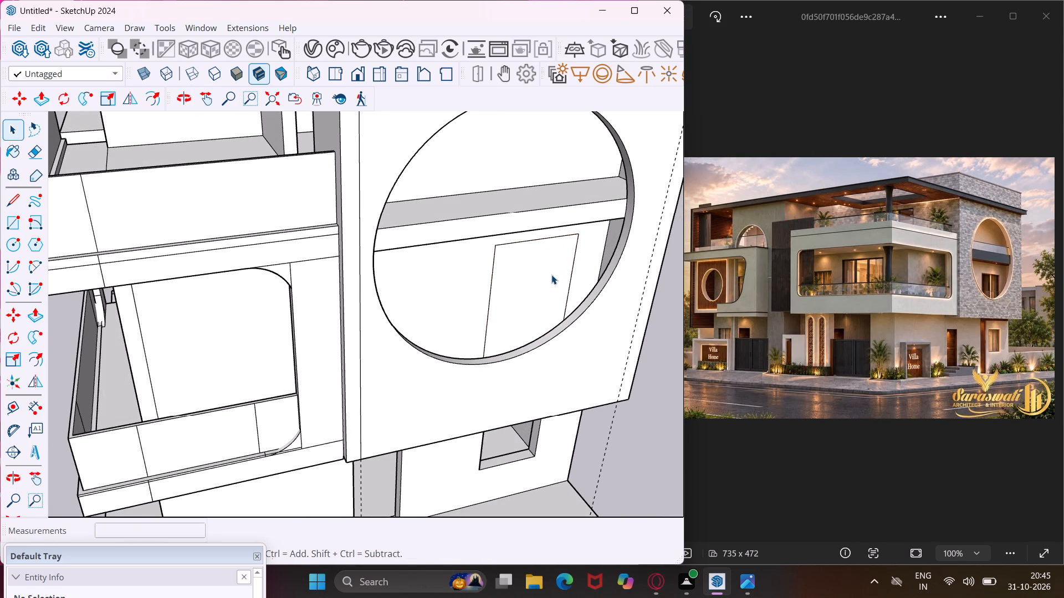
# Push/Pull the rectangle behind the circular opening 9" inward to cut an opening through the inner wall.
pyautogui.click(544, 280)
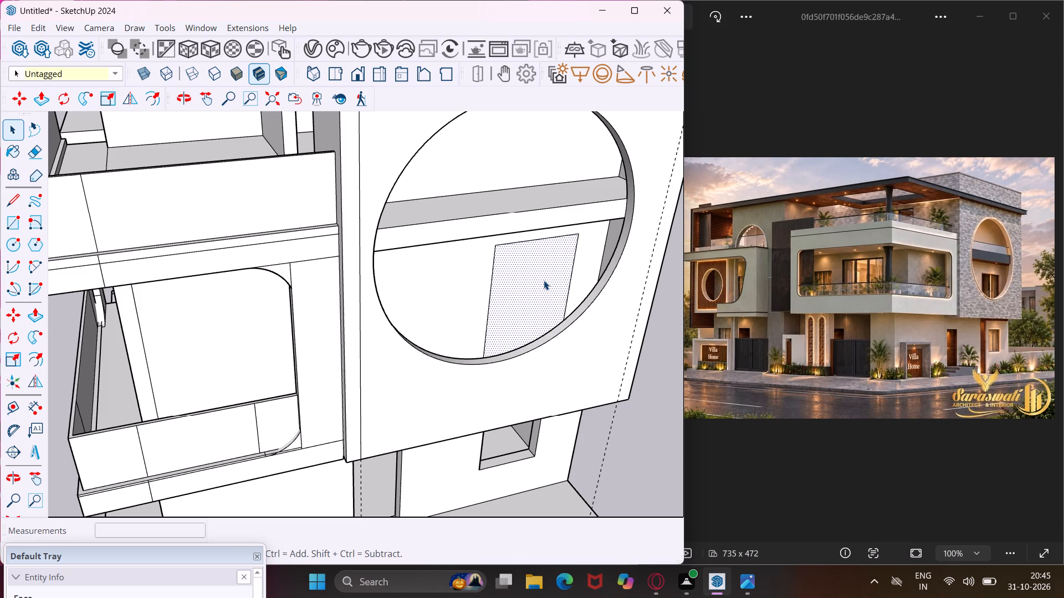
pyautogui.press('p')
pyautogui.click(541, 281)
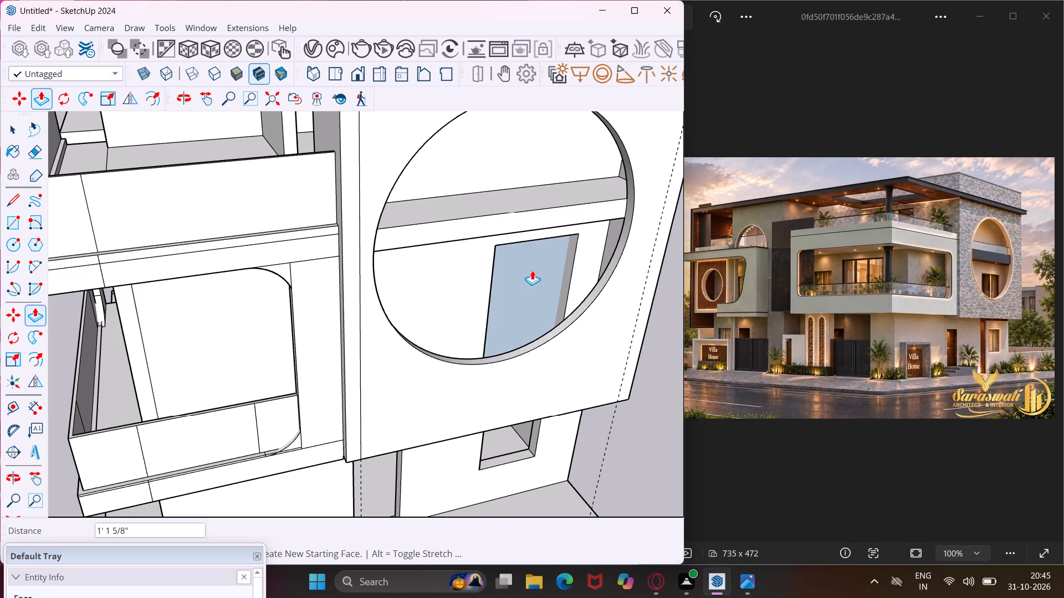
pyautogui.click(524, 282)
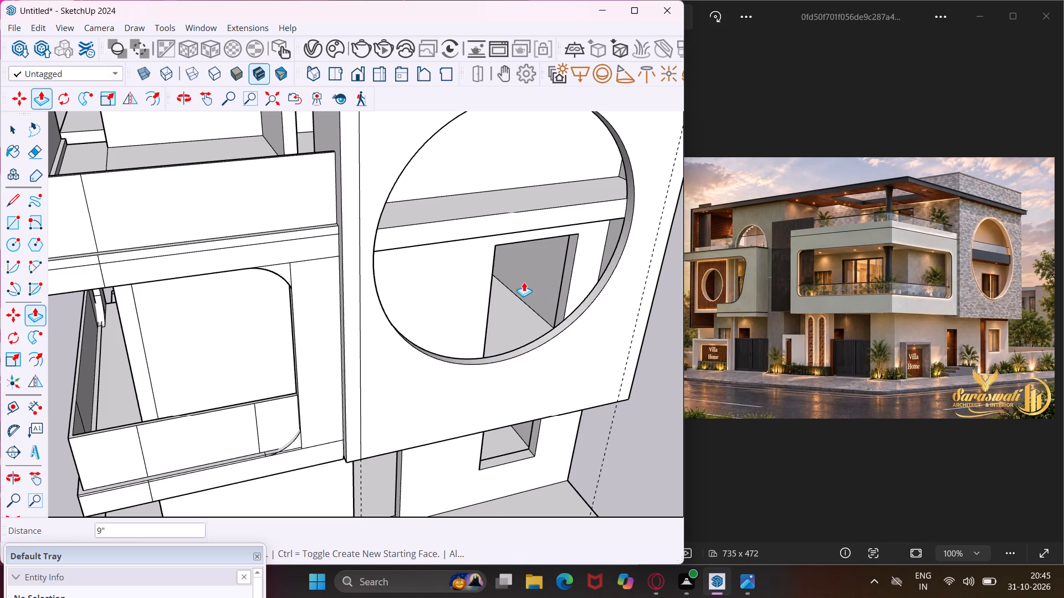
pyautogui.press('Escape')
pyautogui.press('space')
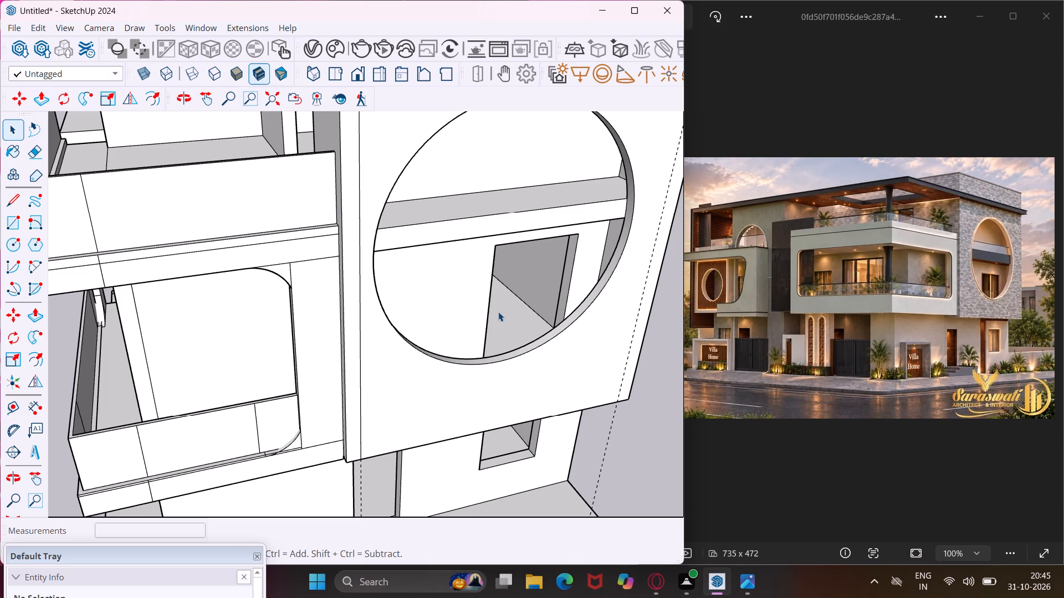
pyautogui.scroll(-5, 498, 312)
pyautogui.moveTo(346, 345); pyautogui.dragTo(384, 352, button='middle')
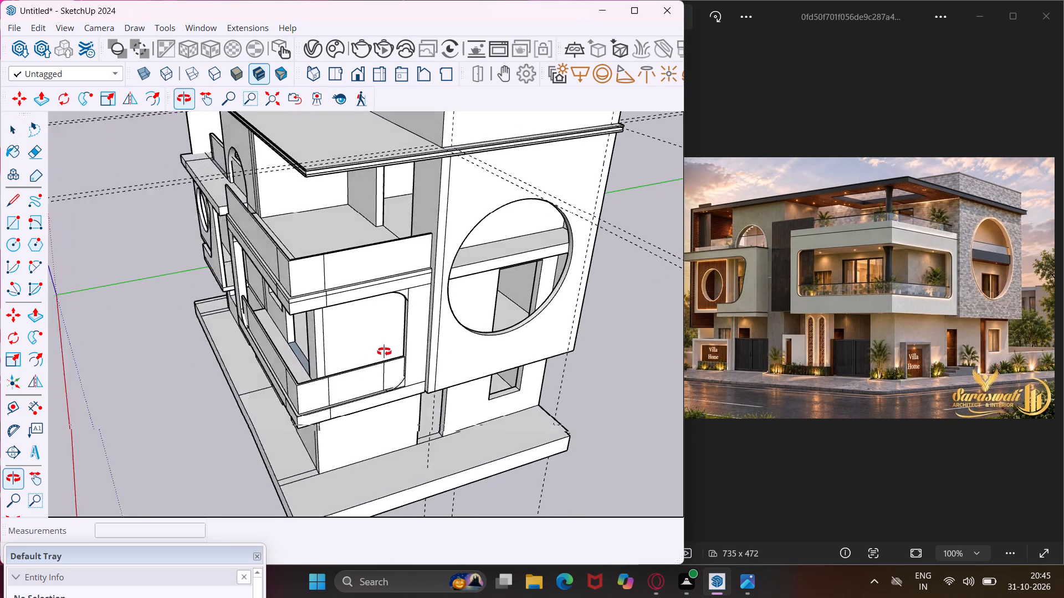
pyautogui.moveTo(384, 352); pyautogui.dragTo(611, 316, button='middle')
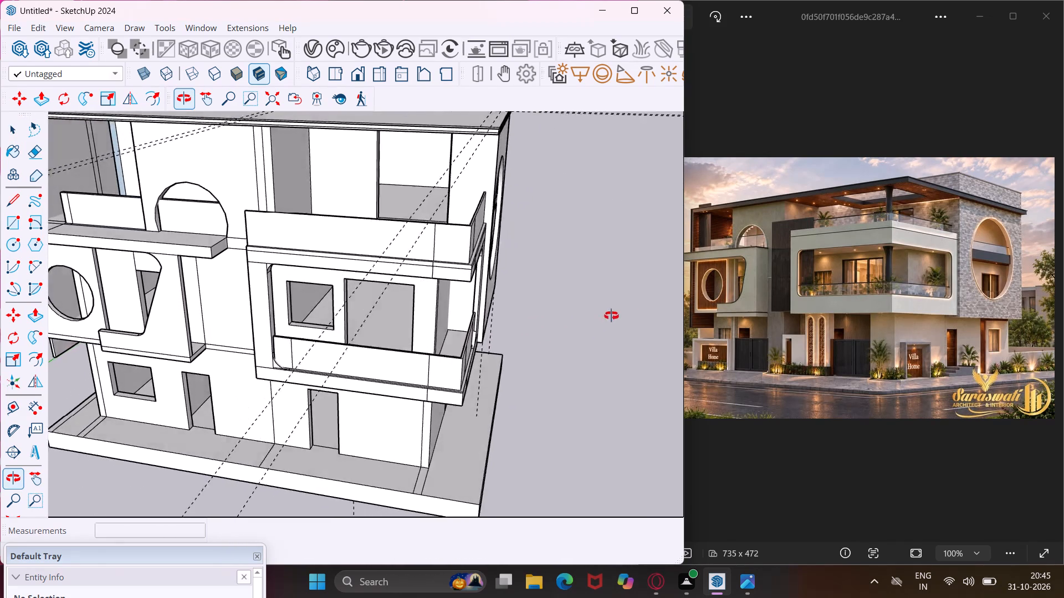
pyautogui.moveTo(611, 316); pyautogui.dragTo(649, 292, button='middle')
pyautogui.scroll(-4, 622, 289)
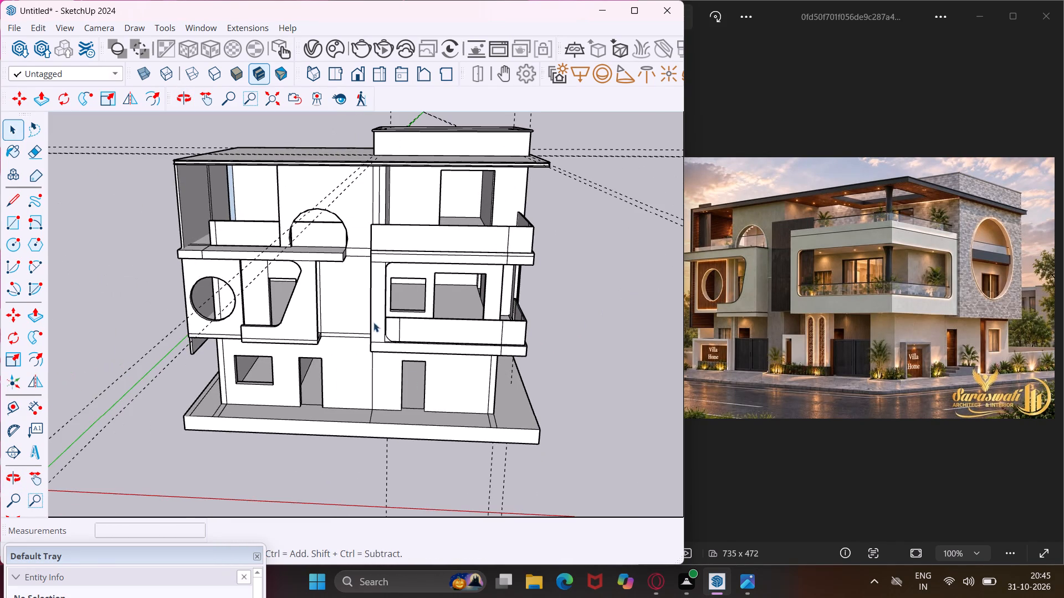
# Draw a rectangle about 2' 7" by 9" on the top-floor slab, between the outer side wall and the parapet's end.
pyautogui.scroll(3, 190, 200)
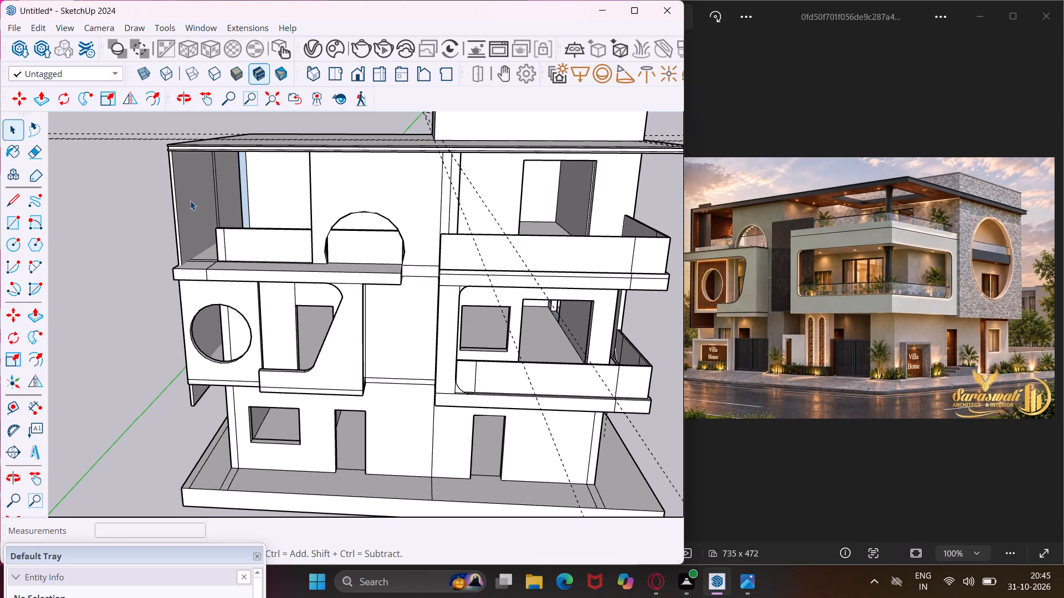
pyautogui.scroll(1, 190, 200)
pyautogui.moveTo(190, 200); pyautogui.dragTo(223, 252, button='middle')
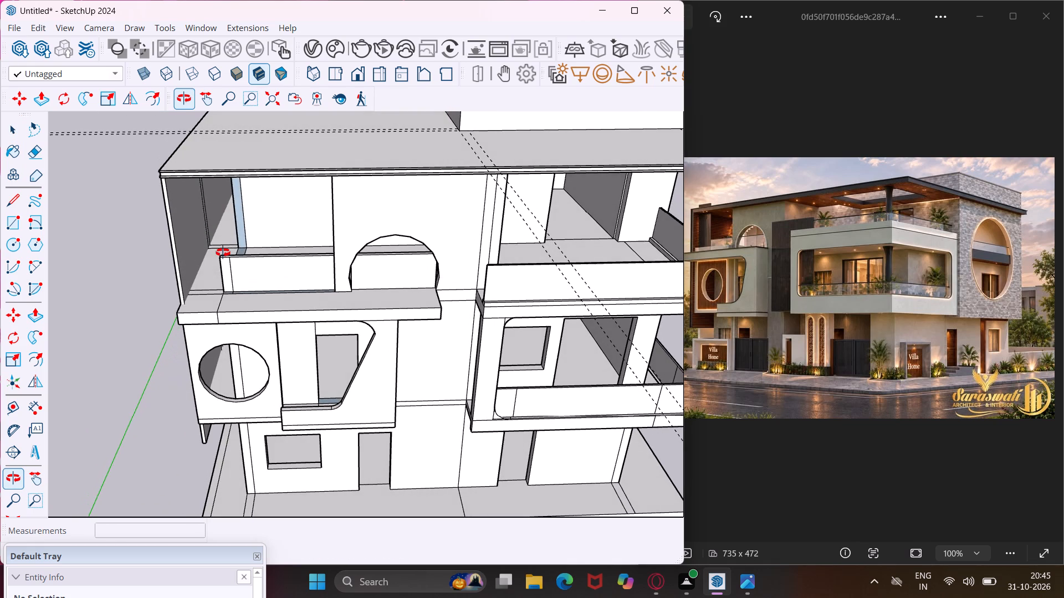
pyautogui.moveTo(223, 252); pyautogui.dragTo(233, 330, button='middle')
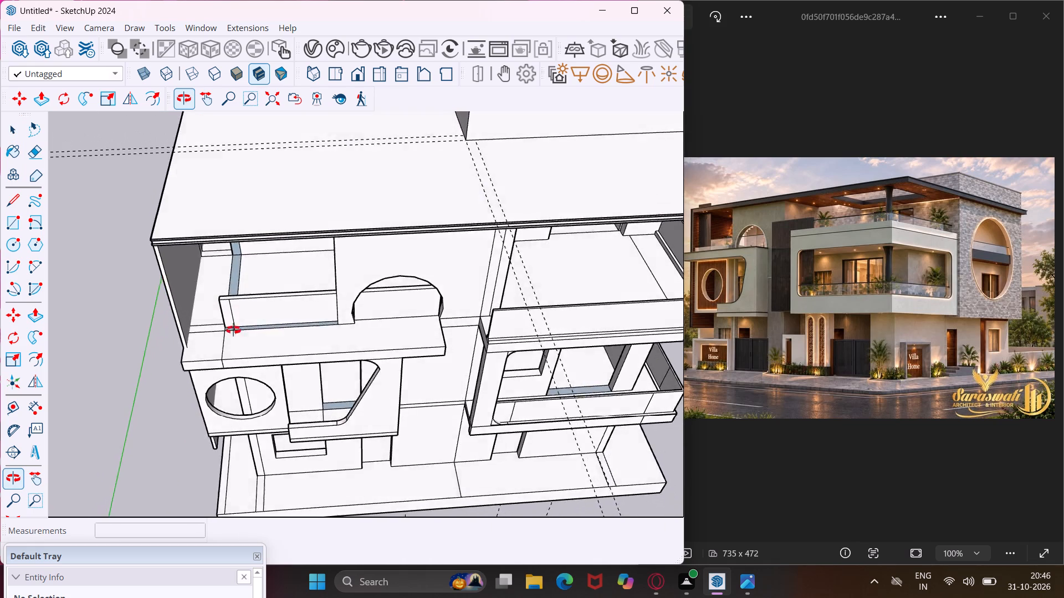
pyautogui.moveTo(233, 330); pyautogui.dragTo(250, 395, button='middle')
pyautogui.scroll(3, 192, 299)
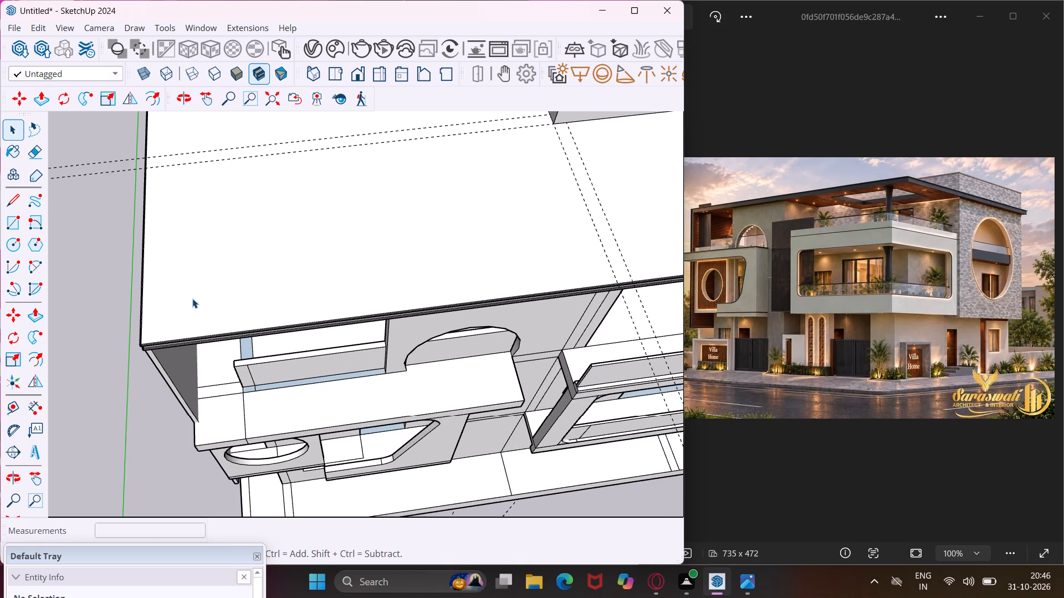
pyautogui.scroll(1, 193, 298)
pyautogui.moveTo(193, 298); pyautogui.dragTo(412, 260, button='middle')
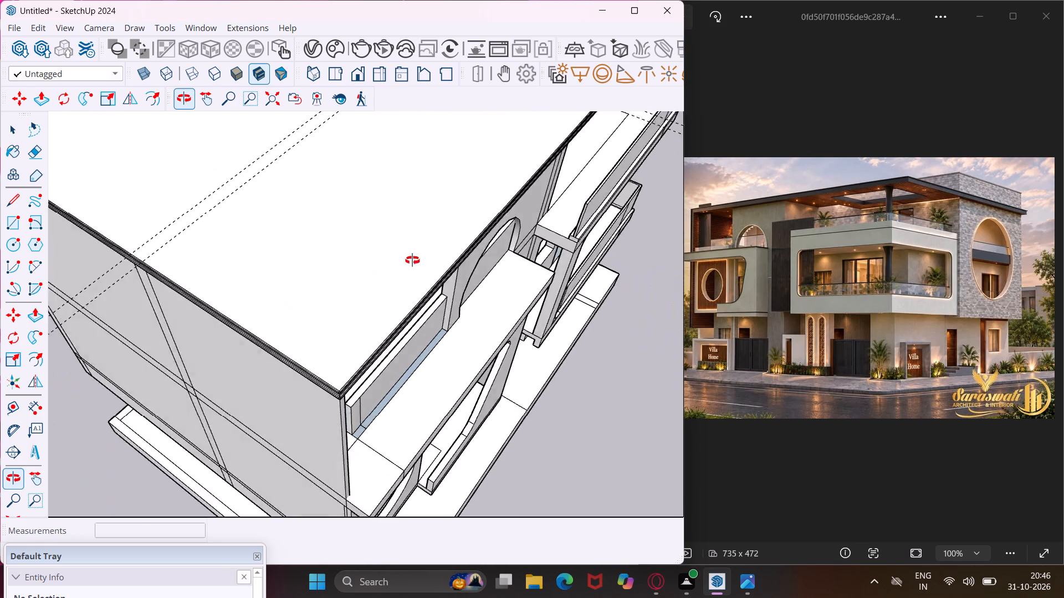
pyautogui.moveTo(412, 260); pyautogui.dragTo(452, 251, button='middle')
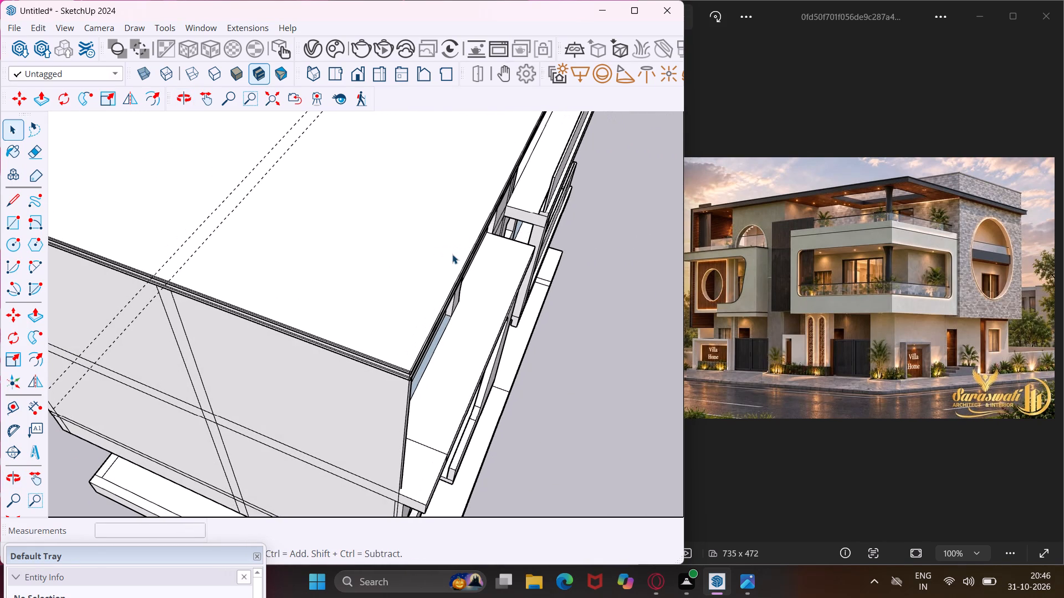
pyautogui.moveTo(428, 352); pyautogui.dragTo(392, 308, button='middle')
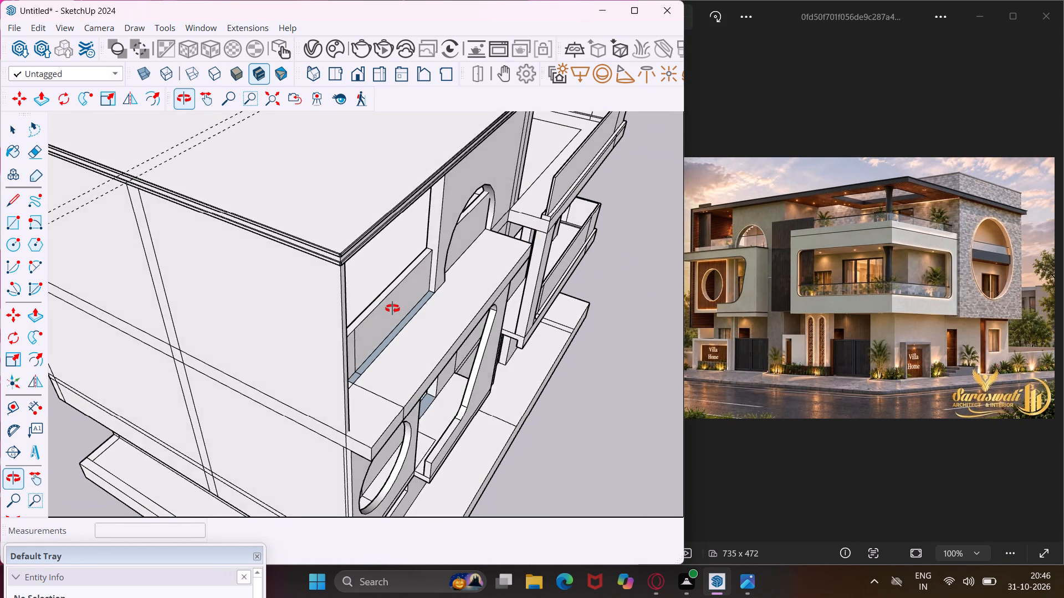
pyautogui.moveTo(392, 308); pyautogui.dragTo(383, 308, button='middle')
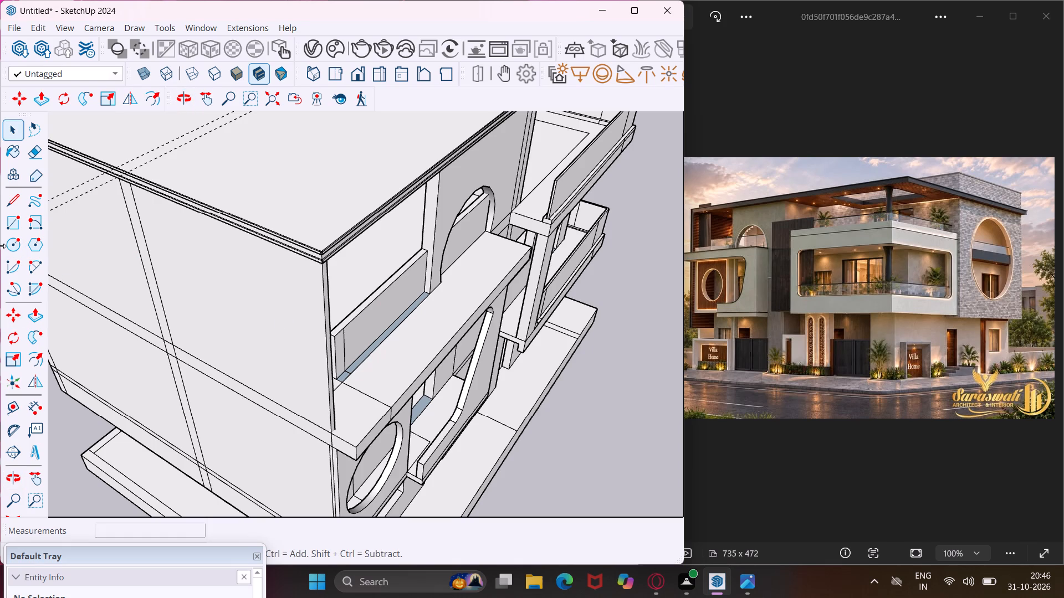
pyautogui.click(13, 218)
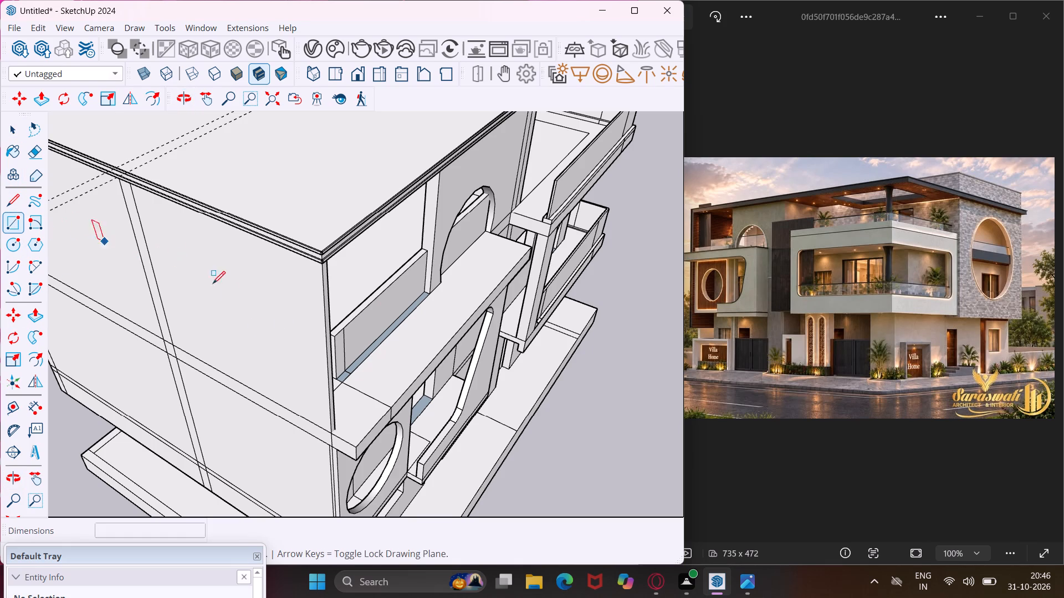
pyautogui.moveTo(333, 392); pyautogui.dragTo(226, 429, button='middle')
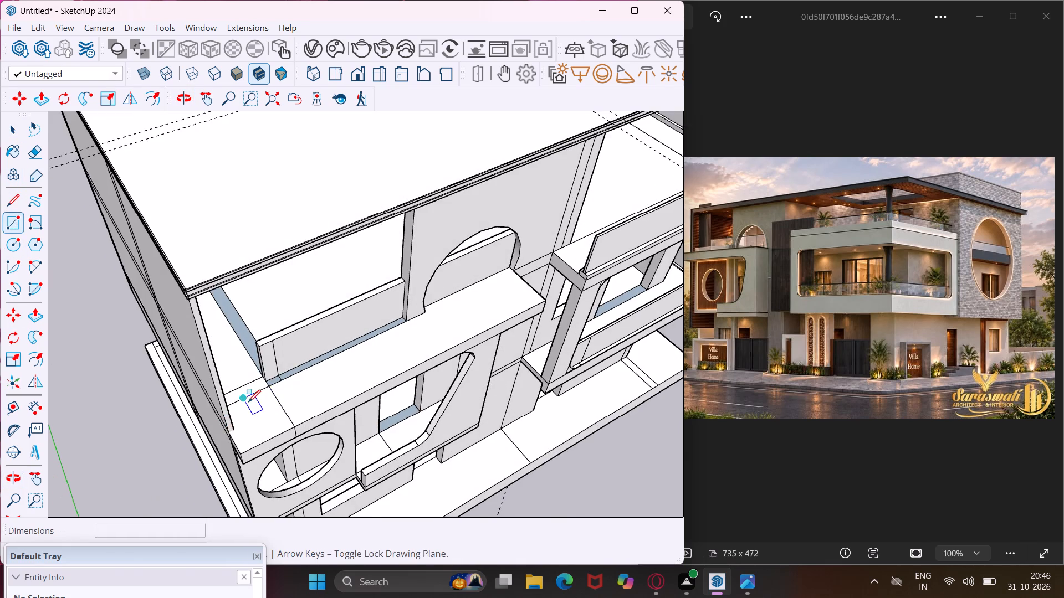
pyautogui.scroll(12, 248, 402)
pyautogui.moveTo(239, 398); pyautogui.dragTo(206, 419, button='middle')
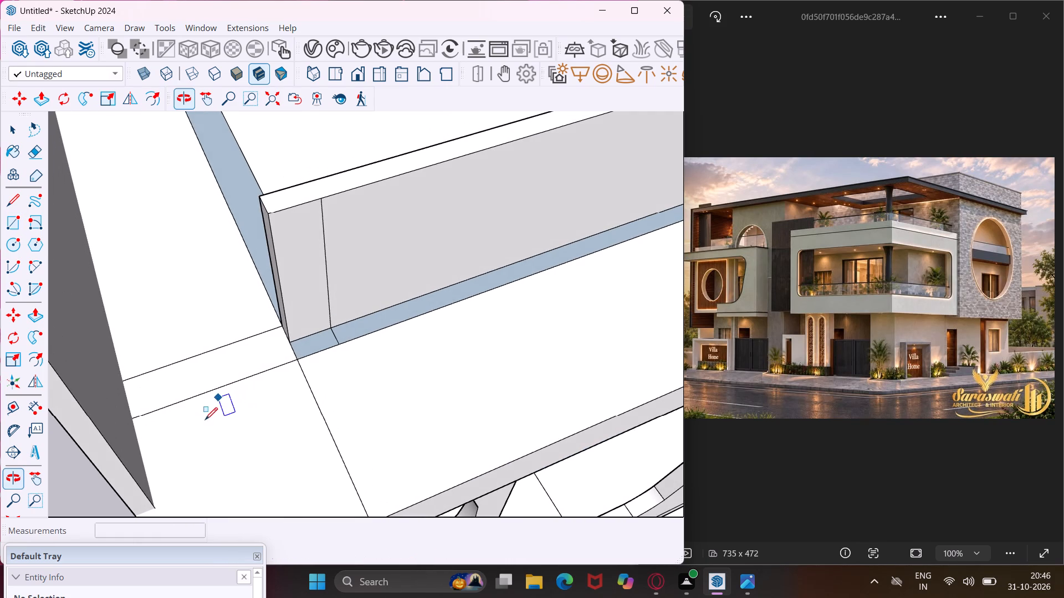
pyautogui.click(124, 380)
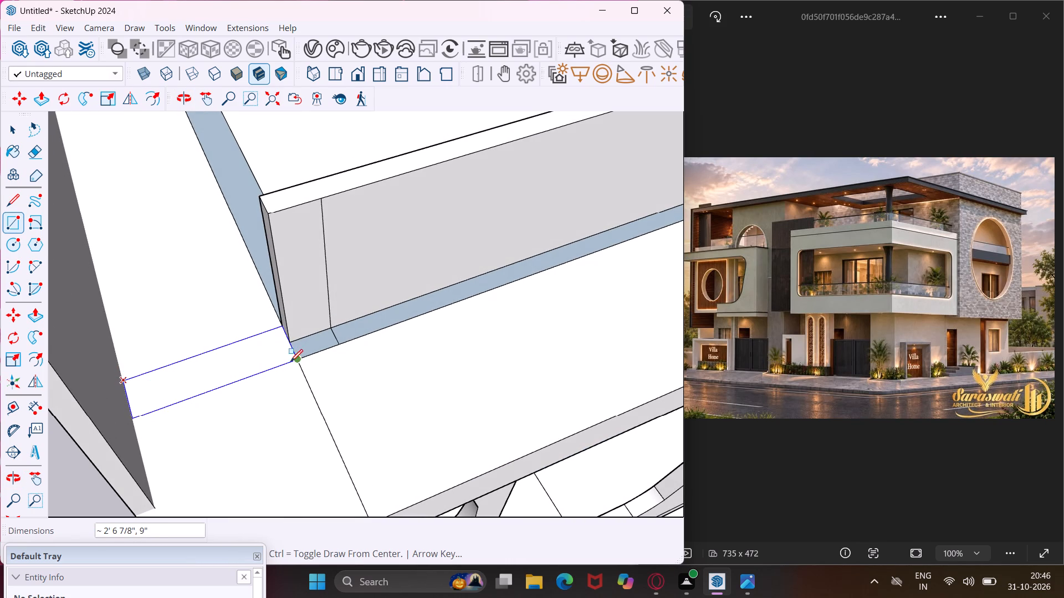
pyautogui.click(294, 363)
pyautogui.press('Escape')
# Push/Pull the floor rectangle 10' 6" upward to raise a wall segment to the roof beside the parapet.
pyautogui.press('space')
pyautogui.click(265, 352)
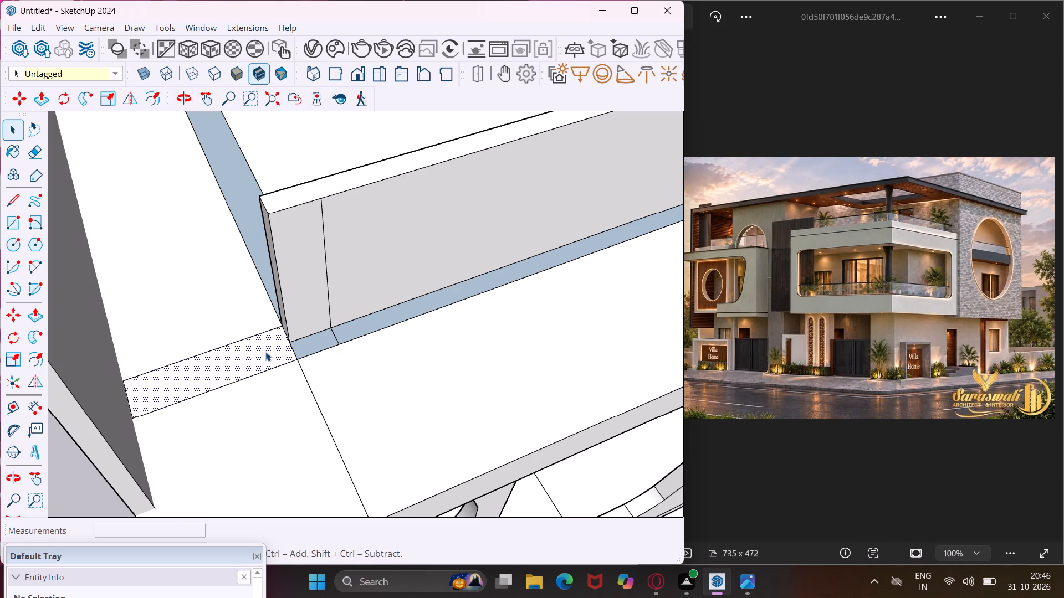
pyautogui.press('p')
pyautogui.click(265, 352)
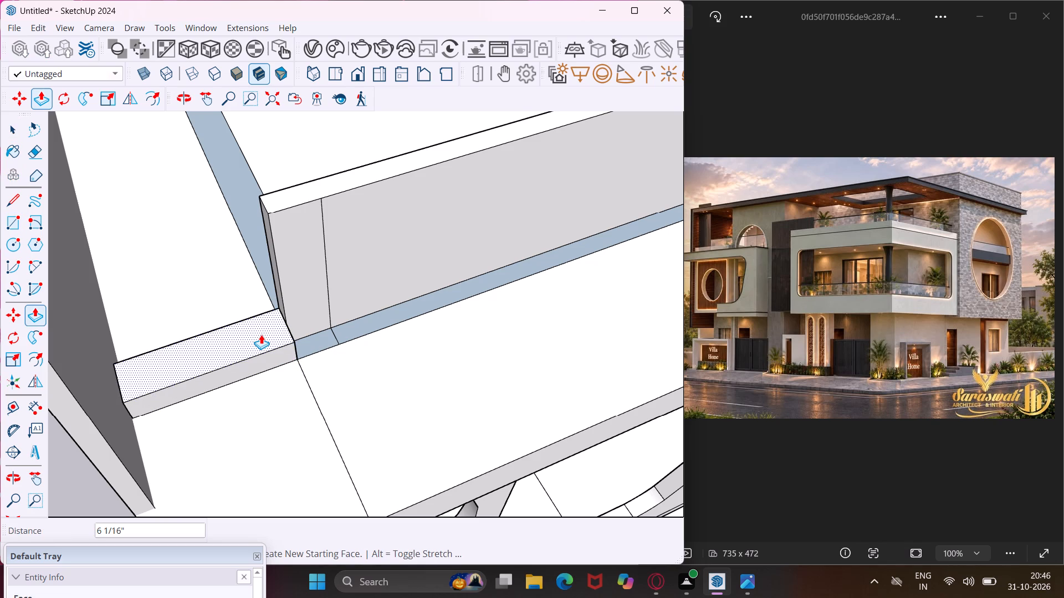
pyautogui.scroll(-15, 261, 334)
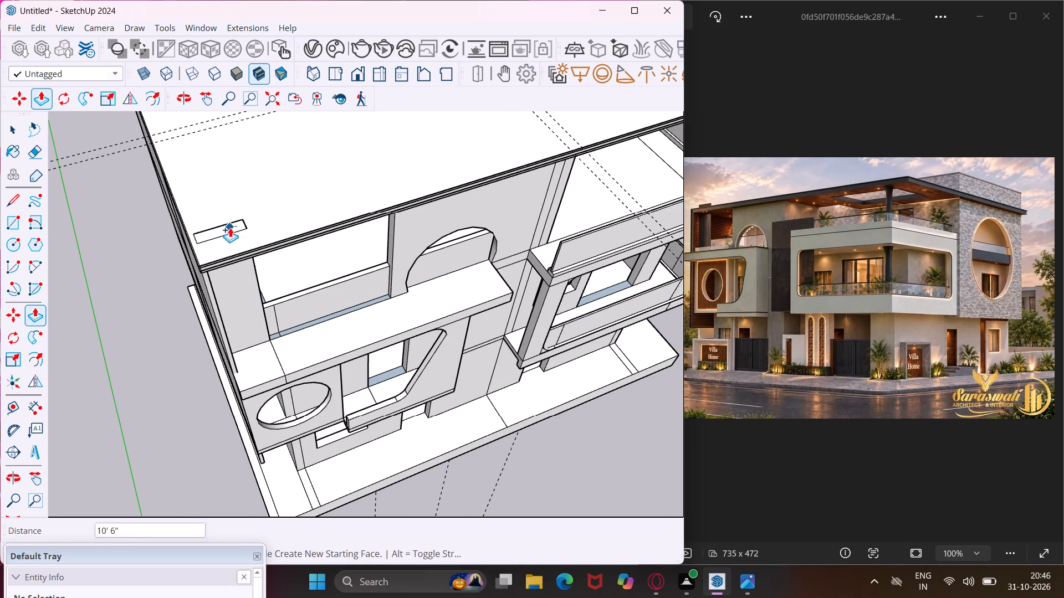
pyautogui.click(230, 228)
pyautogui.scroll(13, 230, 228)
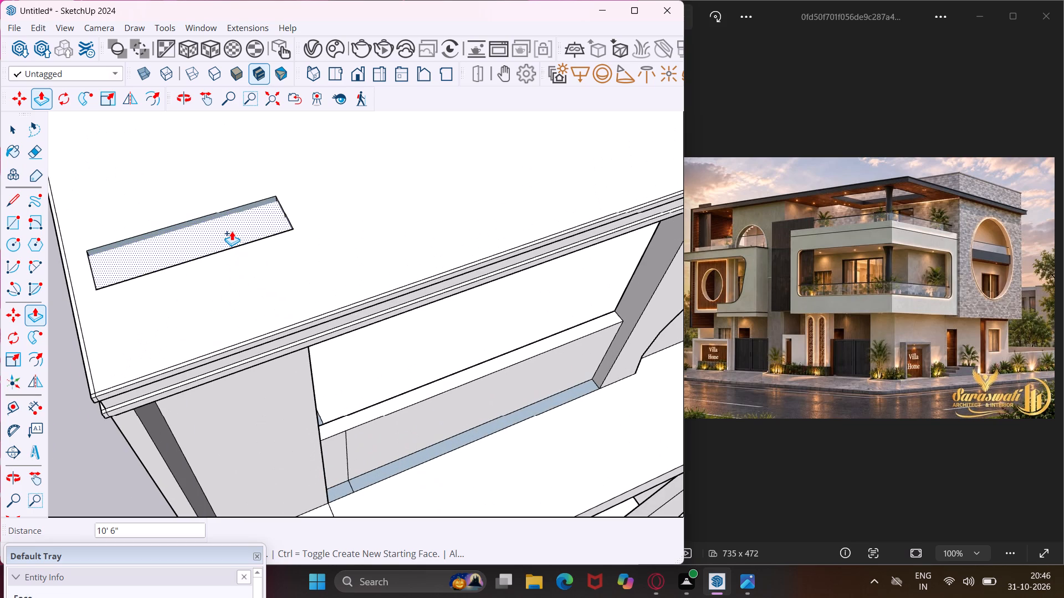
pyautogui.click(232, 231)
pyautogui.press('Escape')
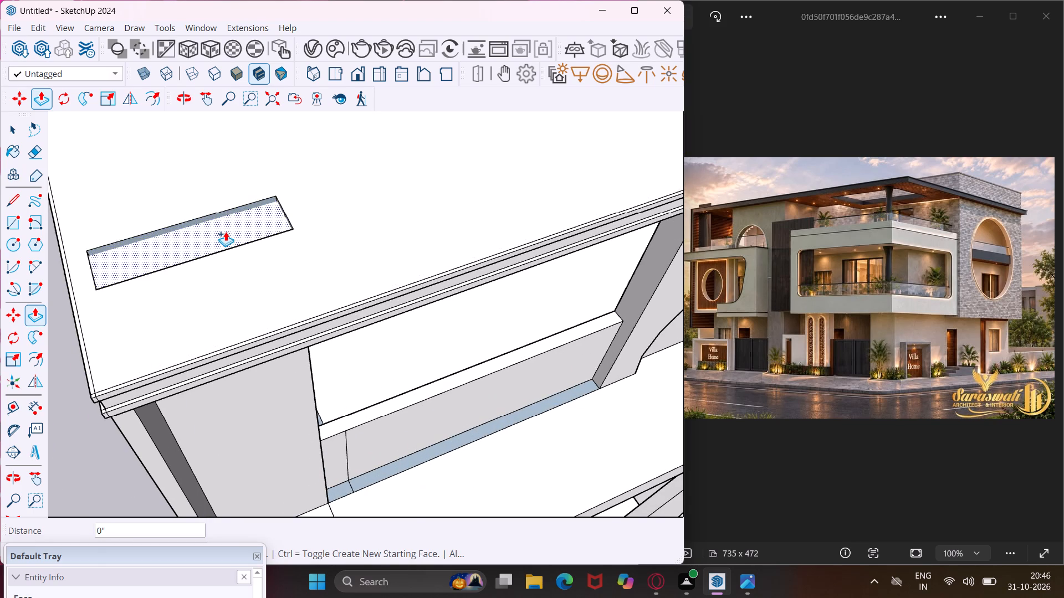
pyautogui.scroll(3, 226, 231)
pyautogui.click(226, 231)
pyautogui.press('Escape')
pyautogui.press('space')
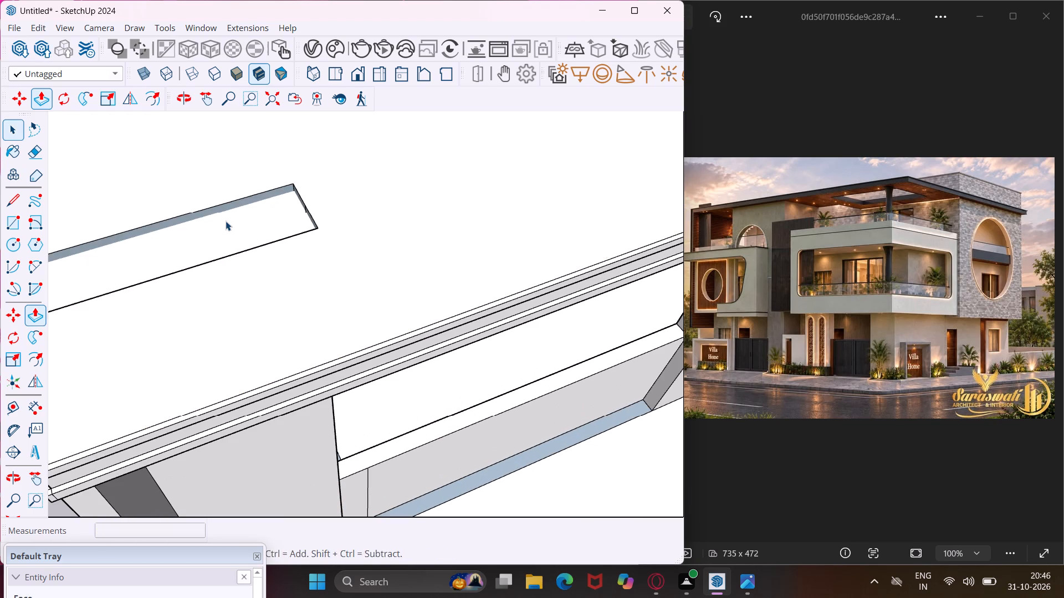
# Draw a 9" by about 2' 9" rectangle over the recessed opening in the roof above the wall segment.
pyautogui.moveTo(226, 221); pyautogui.dragTo(567, 145, button='middle')
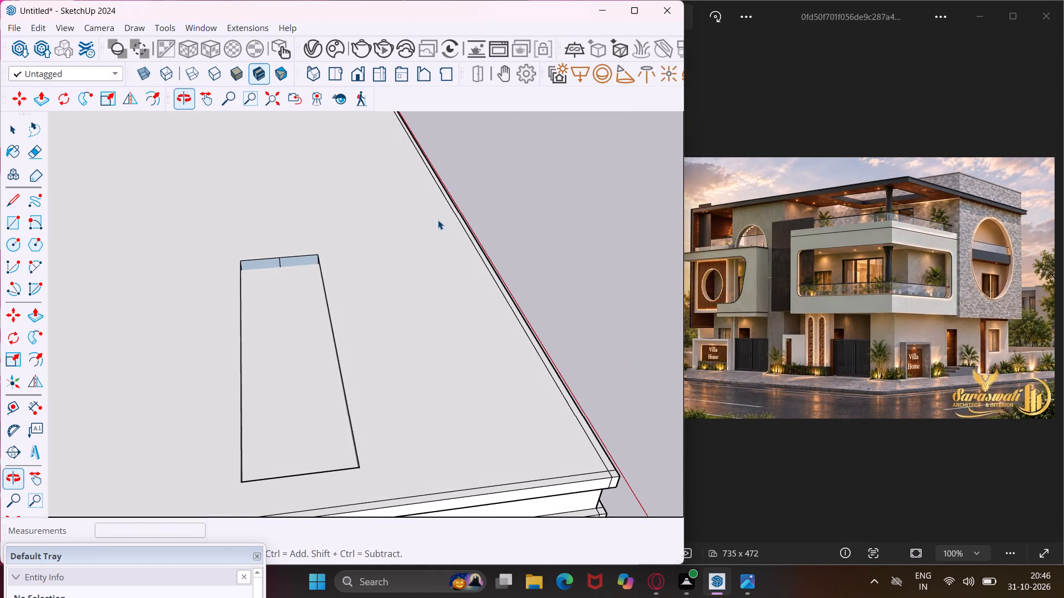
pyautogui.scroll(-3, 431, 225)
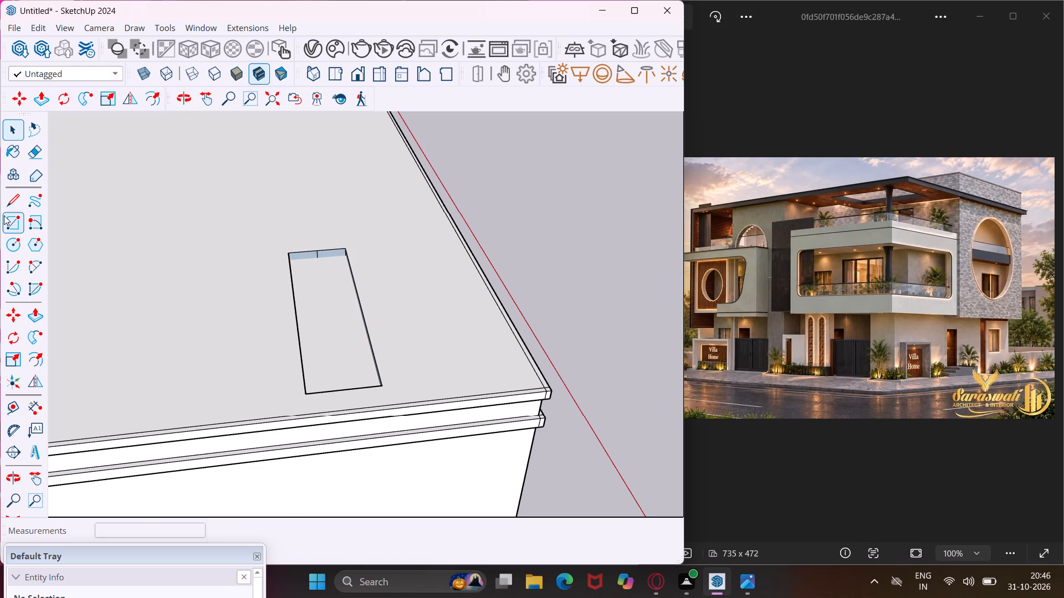
pyautogui.click(7, 224)
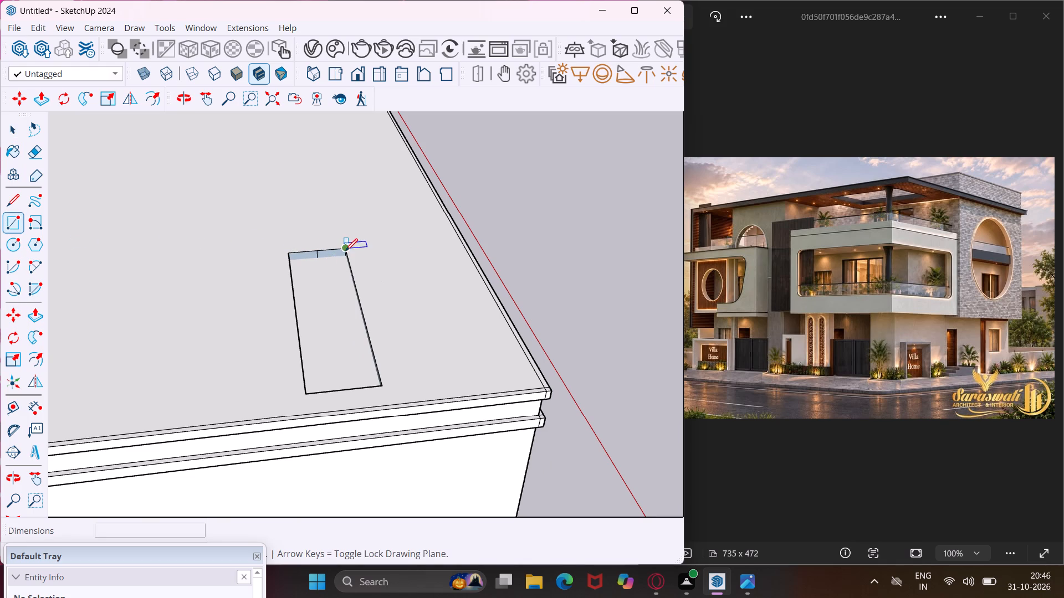
pyautogui.click(345, 251)
pyautogui.click(306, 395)
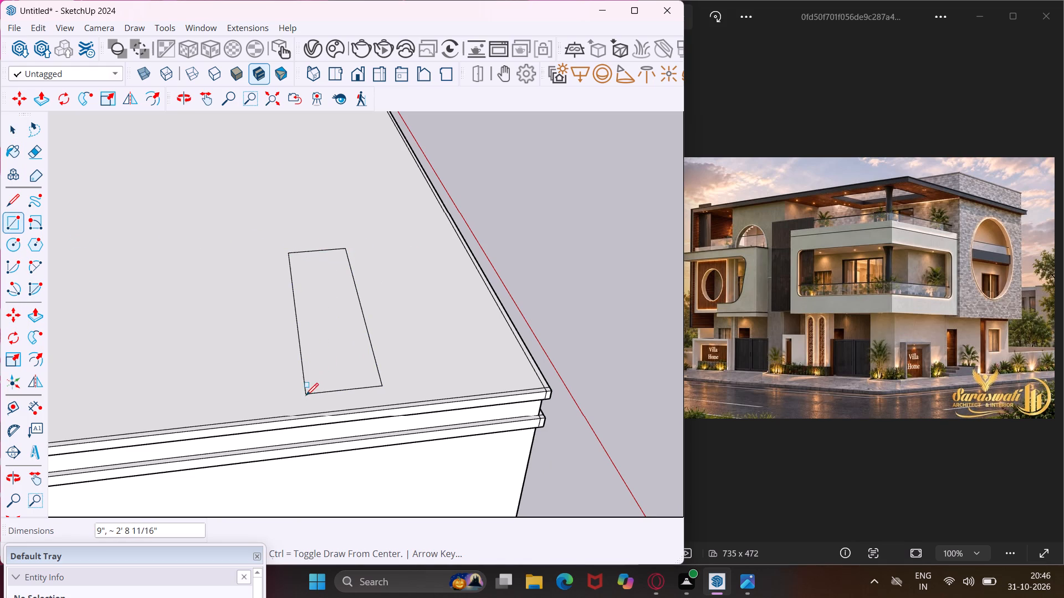
pyautogui.press('Escape')
# Push/Pull the roof rectangle upward a little over 1' 4" to raise a block above the roof.
pyautogui.press('space')
pyautogui.click(332, 376)
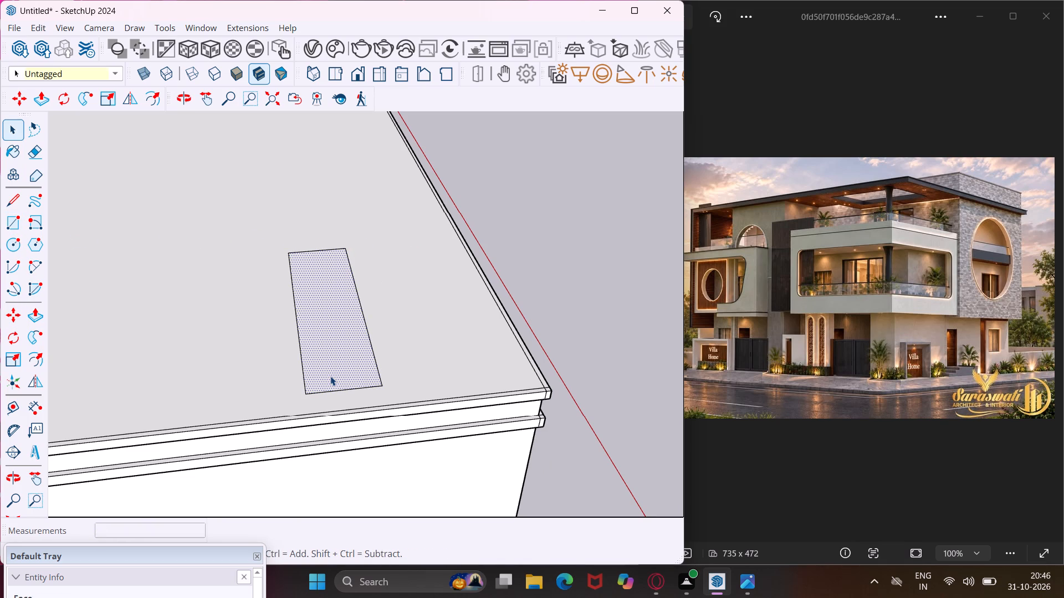
pyautogui.press('p')
pyautogui.click(330, 376)
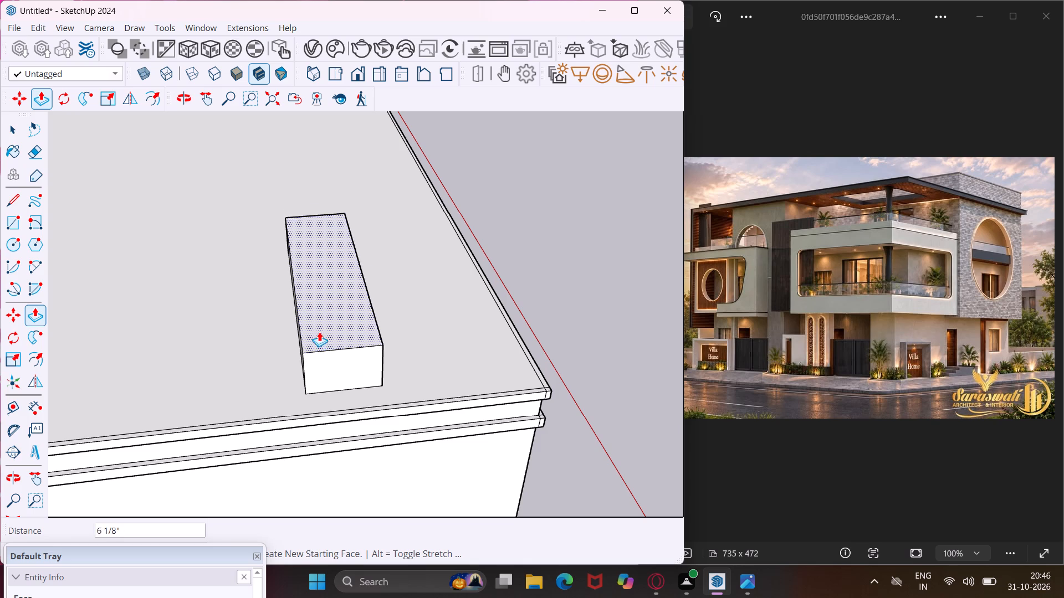
pyautogui.click(311, 250)
pyautogui.press('Escape')
pyautogui.press('space')
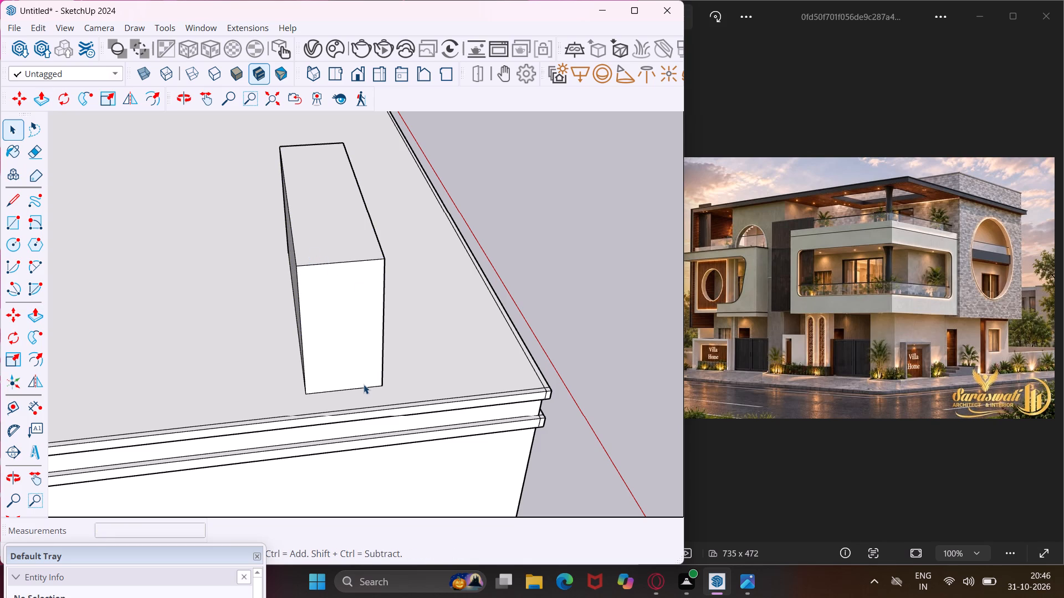
# Examine the roof block and the wall segment below it from the corner and the front facade.
pyautogui.scroll(-4, 364, 384)
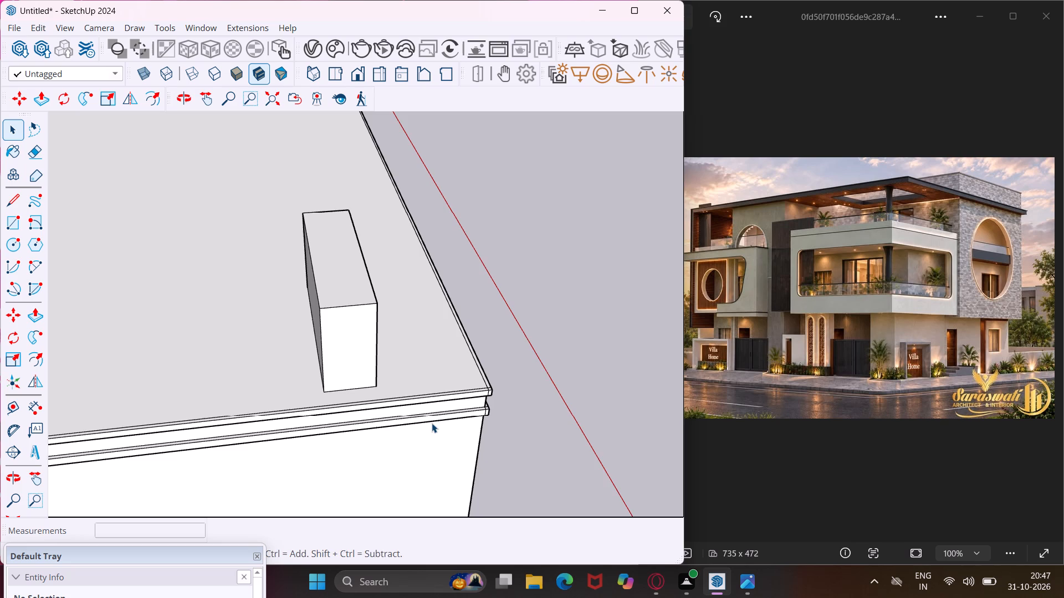
pyautogui.moveTo(432, 423); pyautogui.dragTo(185, 346, button='middle')
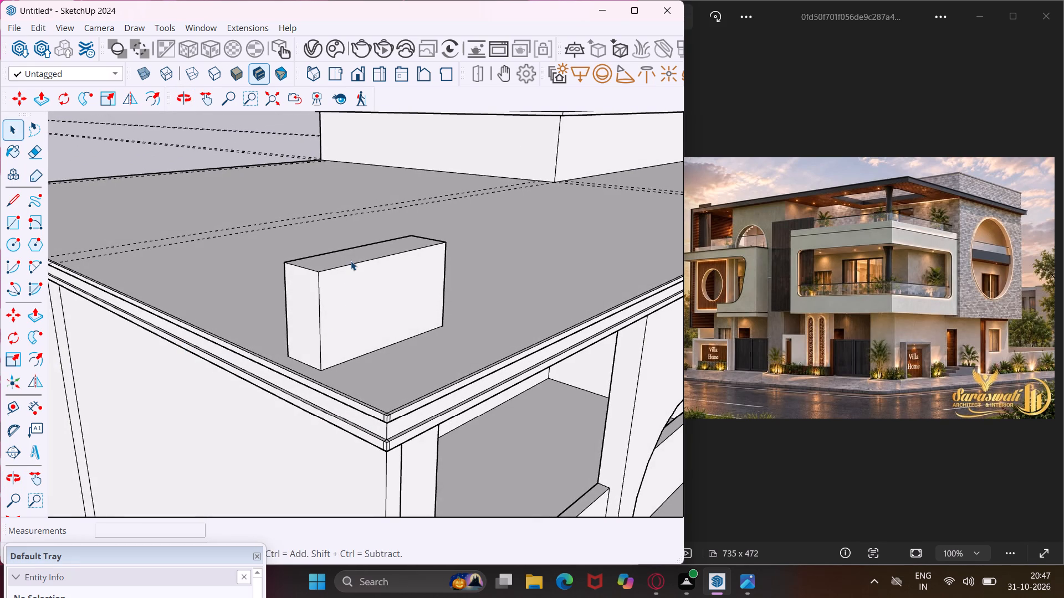
pyautogui.scroll(-6, 398, 216)
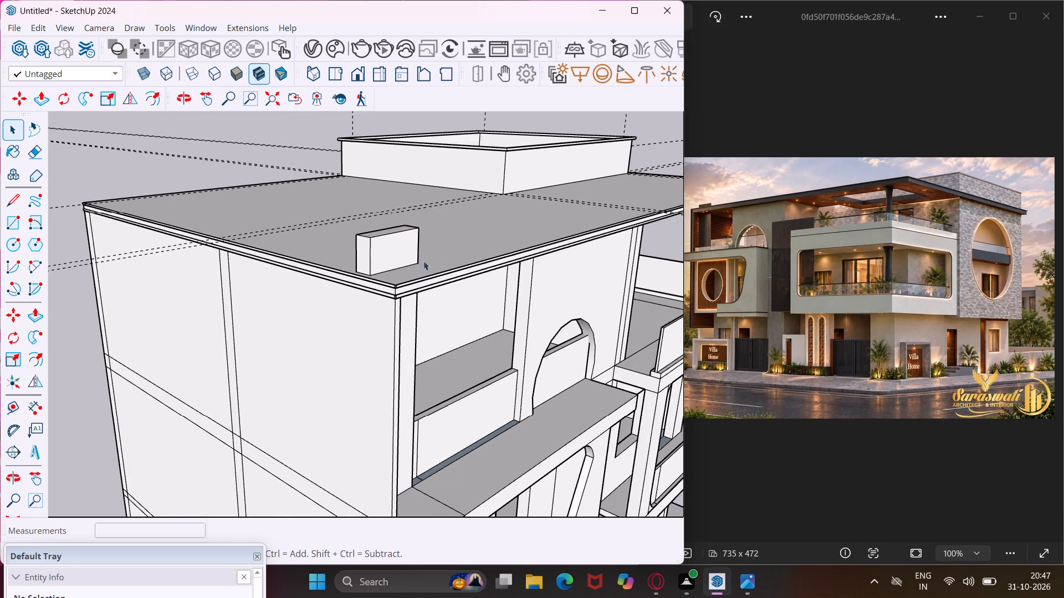
pyautogui.moveTo(418, 312); pyautogui.dragTo(313, 283, button='middle')
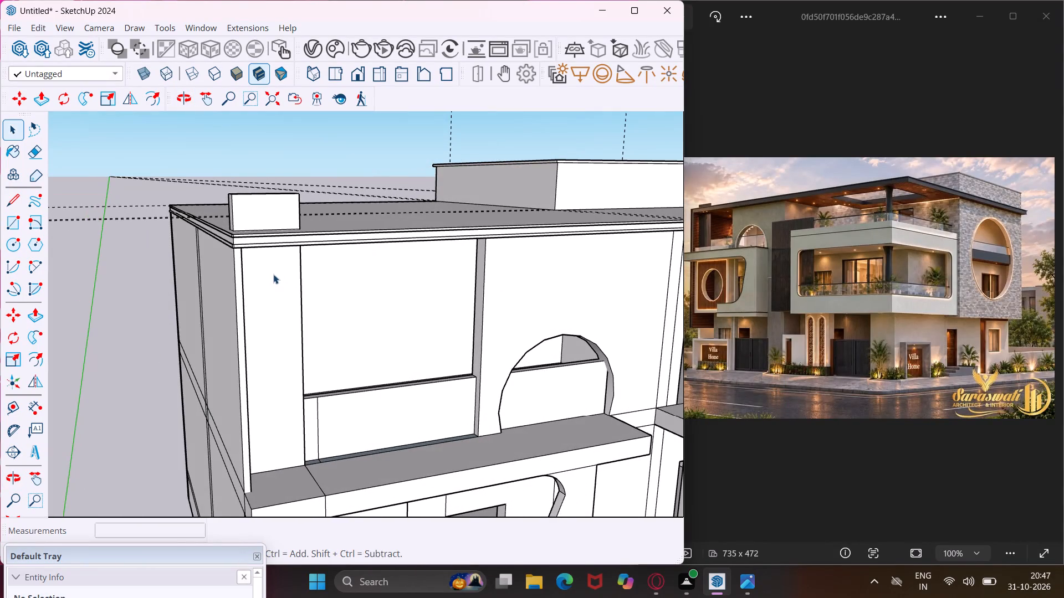
pyautogui.scroll(-3, 272, 271)
pyautogui.moveTo(290, 326); pyautogui.dragTo(145, 341, button='middle')
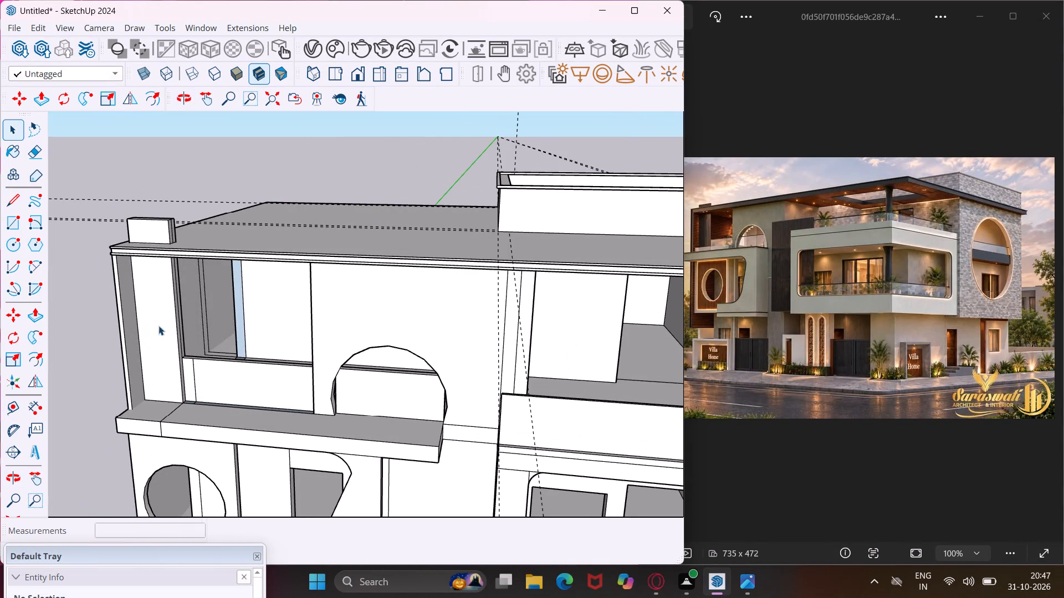
pyautogui.scroll(-4, 171, 306)
pyautogui.press('Escape')
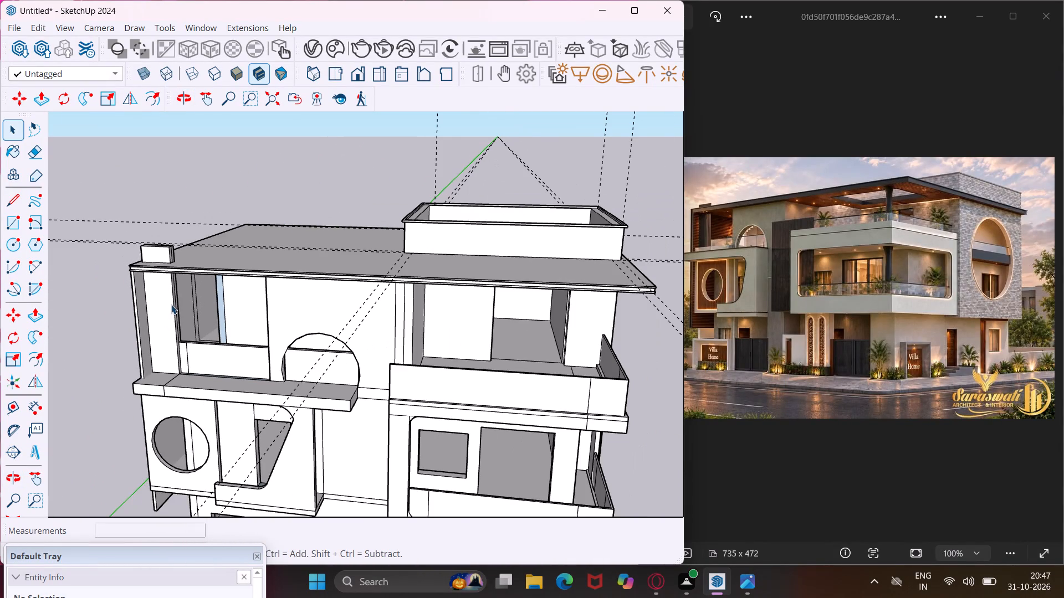
pyautogui.press('space')
# Offset the top face of the low wall inside the top-floor arched opening outward by about 2 1/16".
pyautogui.moveTo(313, 349); pyautogui.dragTo(320, 356, button='middle')
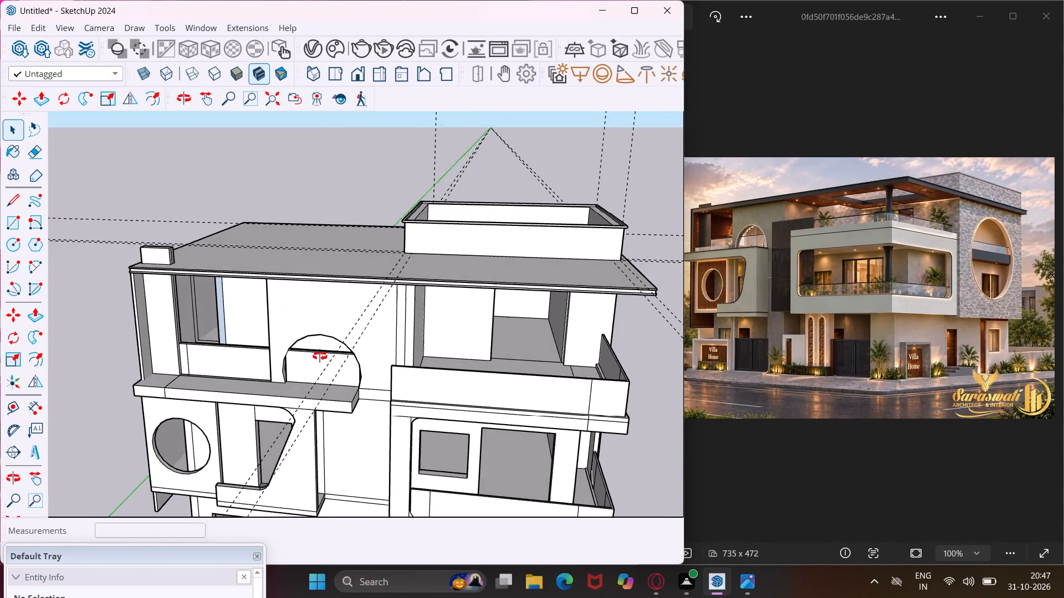
pyautogui.moveTo(320, 356); pyautogui.dragTo(560, 381, button='middle')
pyautogui.scroll(4, 395, 358)
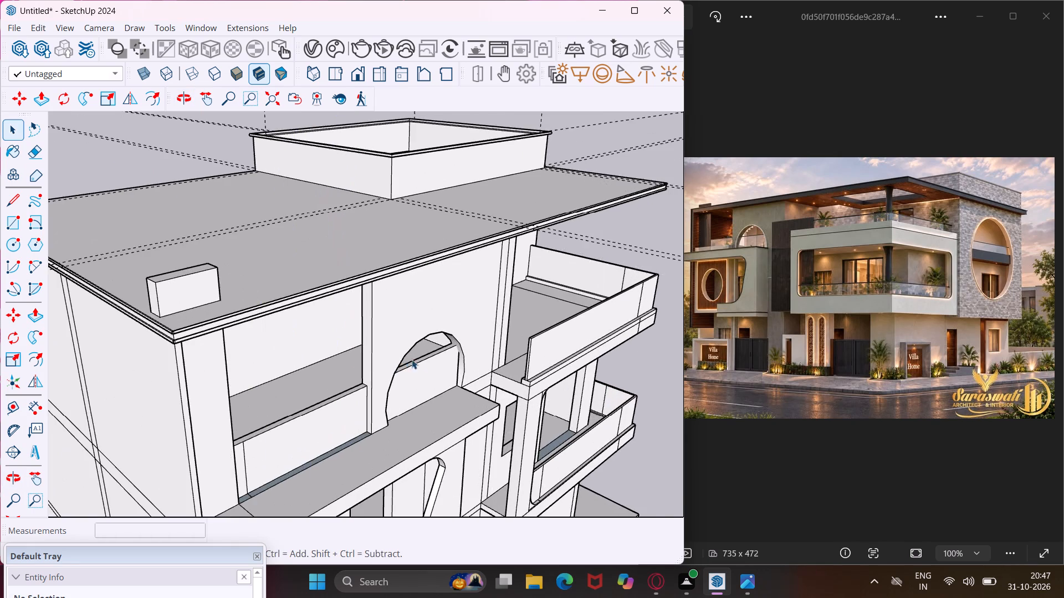
pyautogui.scroll(14, 418, 362)
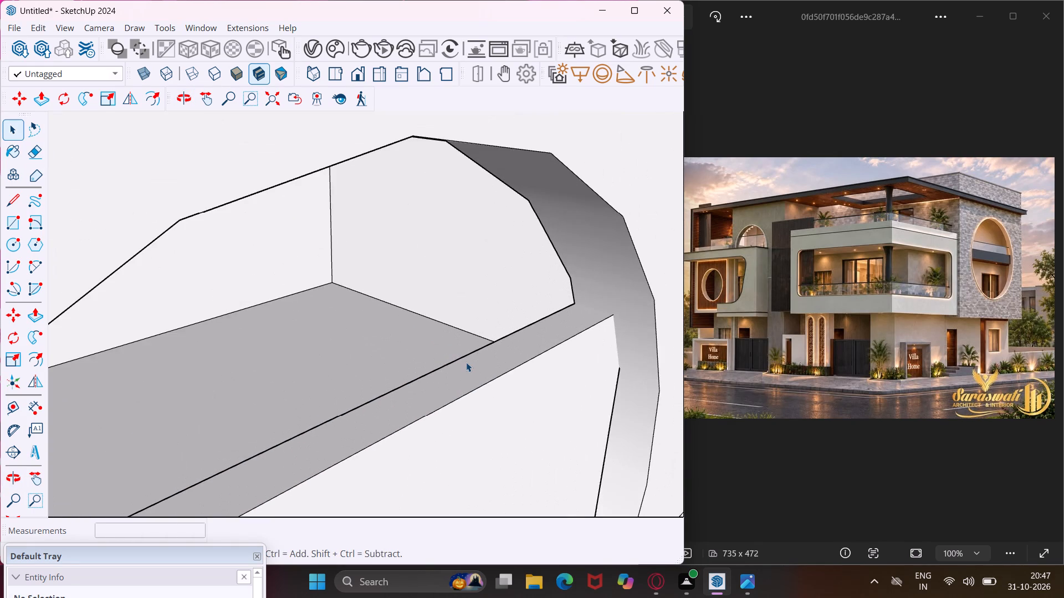
pyautogui.scroll(-6, 462, 362)
pyautogui.click(461, 367)
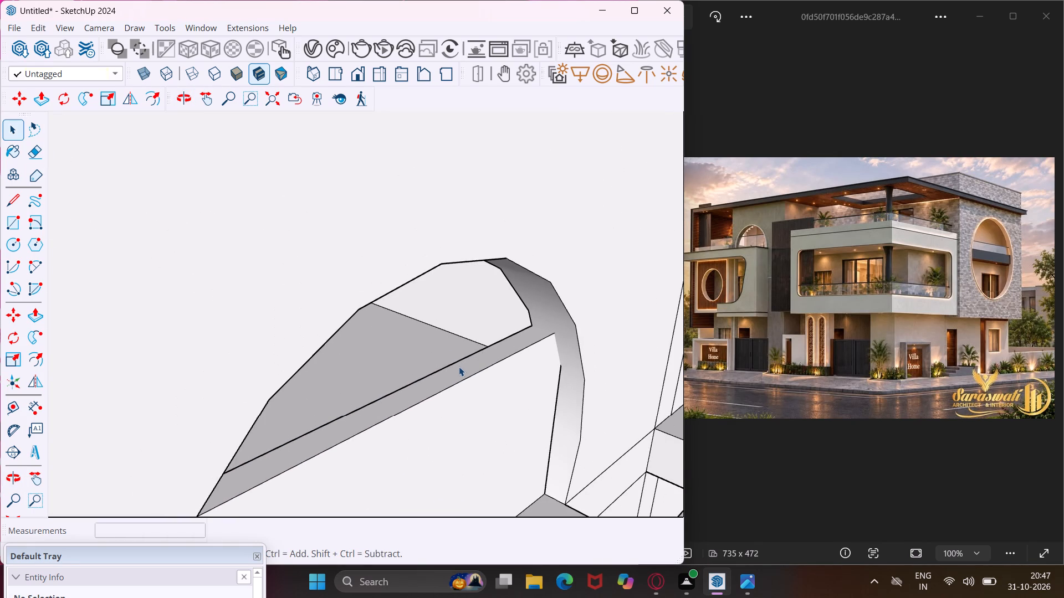
pyautogui.scroll(4, 459, 370)
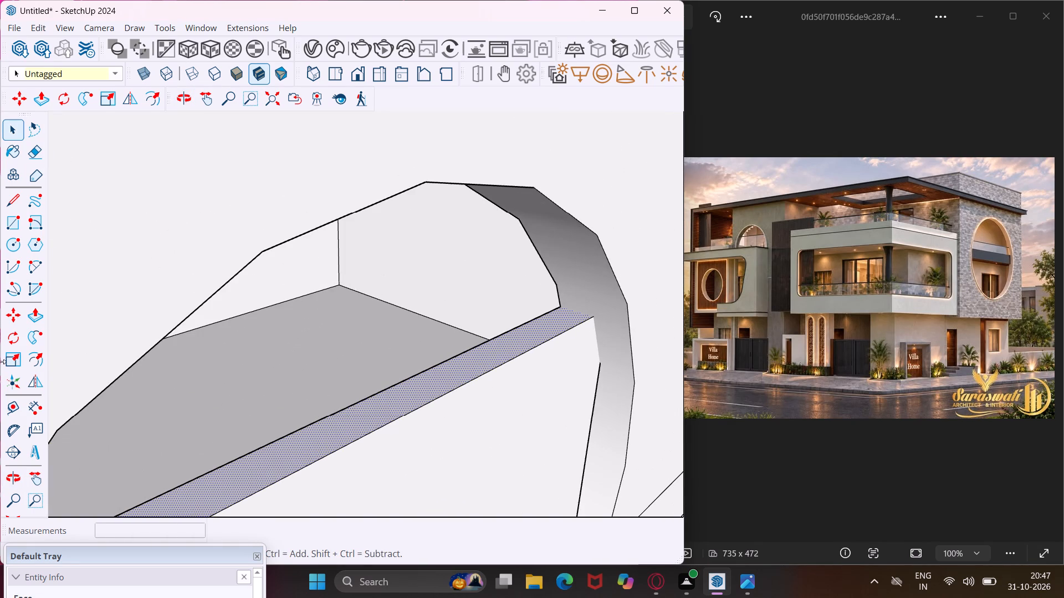
pyautogui.click(35, 359)
pyautogui.click(413, 423)
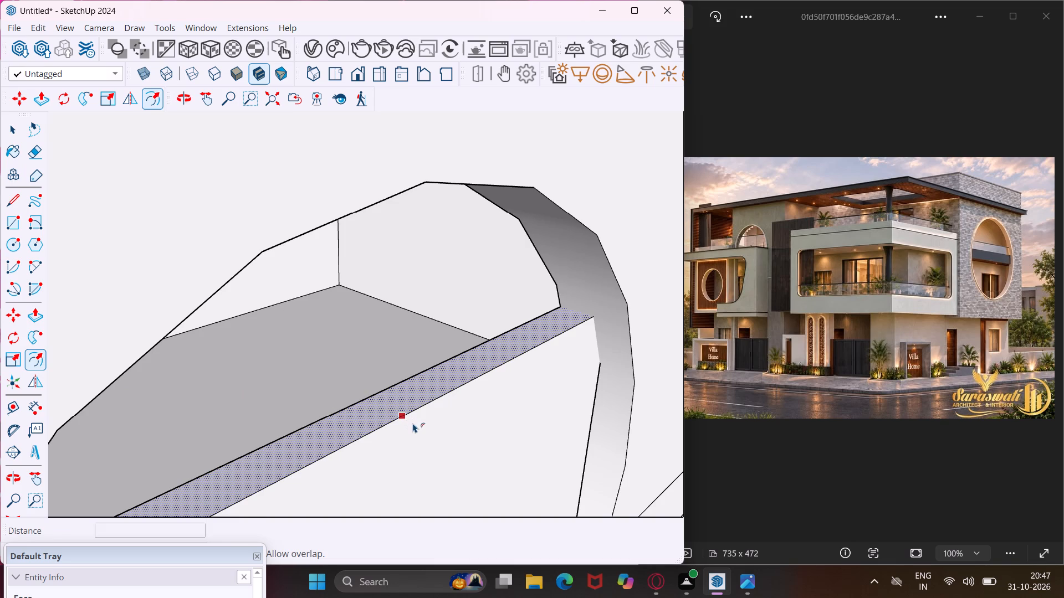
pyautogui.click(415, 429)
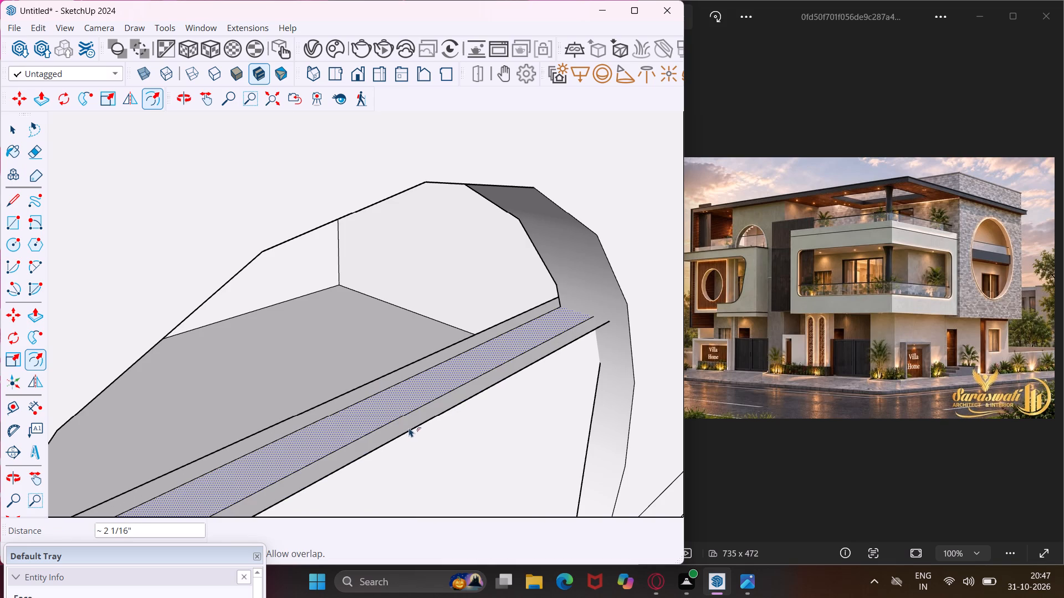
pyautogui.press('Escape')
# Push/Pull the middle strip on the arched opening's low wall up 1 7/8" and repeat it on the front overhang strip.
pyautogui.scroll(2, 403, 425)
pyautogui.press('space')
pyautogui.click(401, 425)
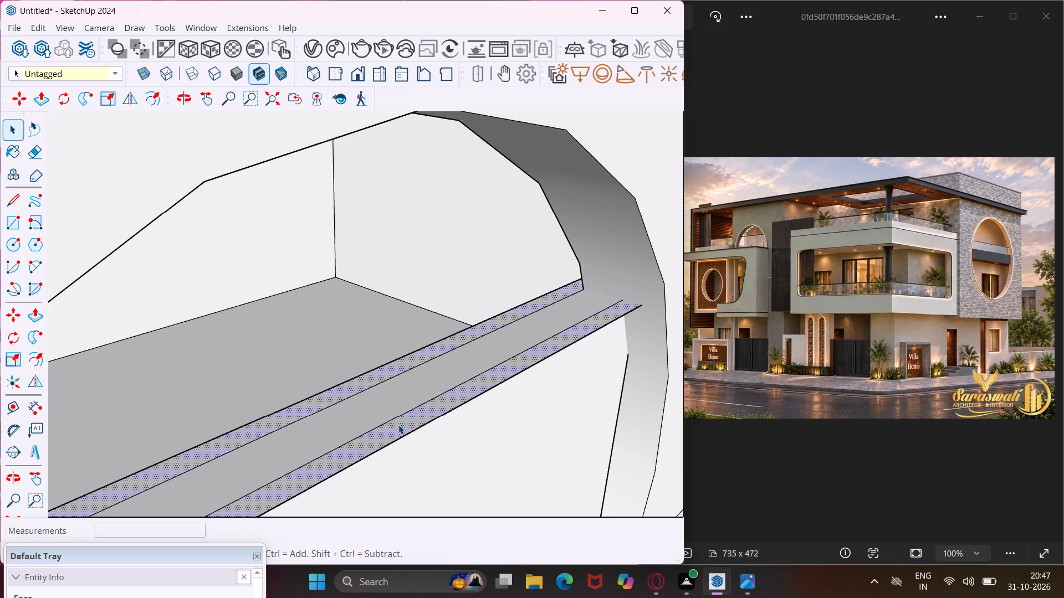
pyautogui.click(380, 411)
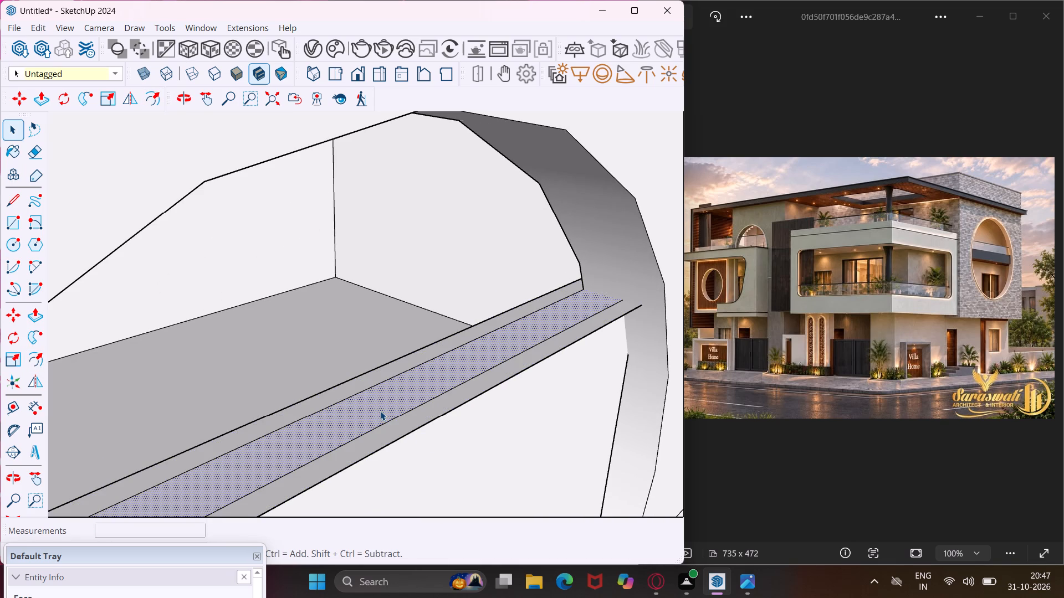
pyautogui.press('p')
pyautogui.click(380, 411)
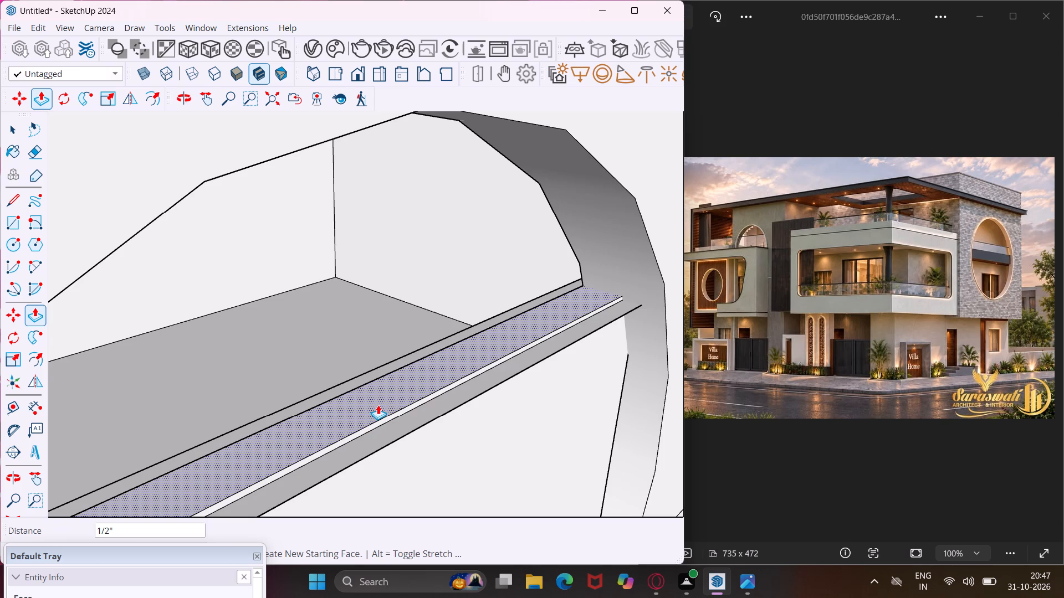
pyautogui.click(378, 388)
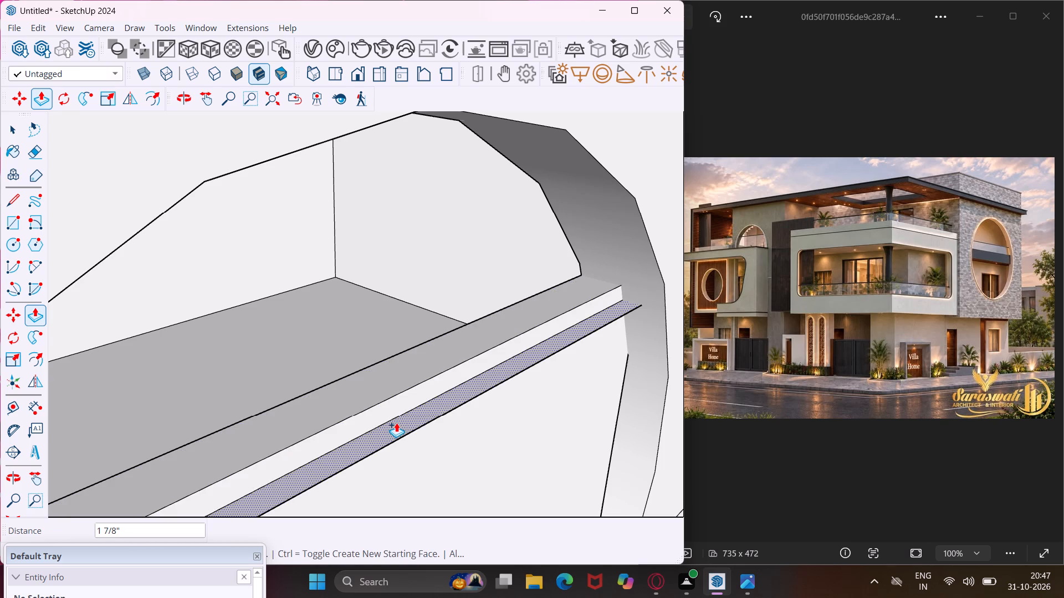
pyautogui.doubleClick(396, 422)
pyautogui.scroll(-12, 399, 353)
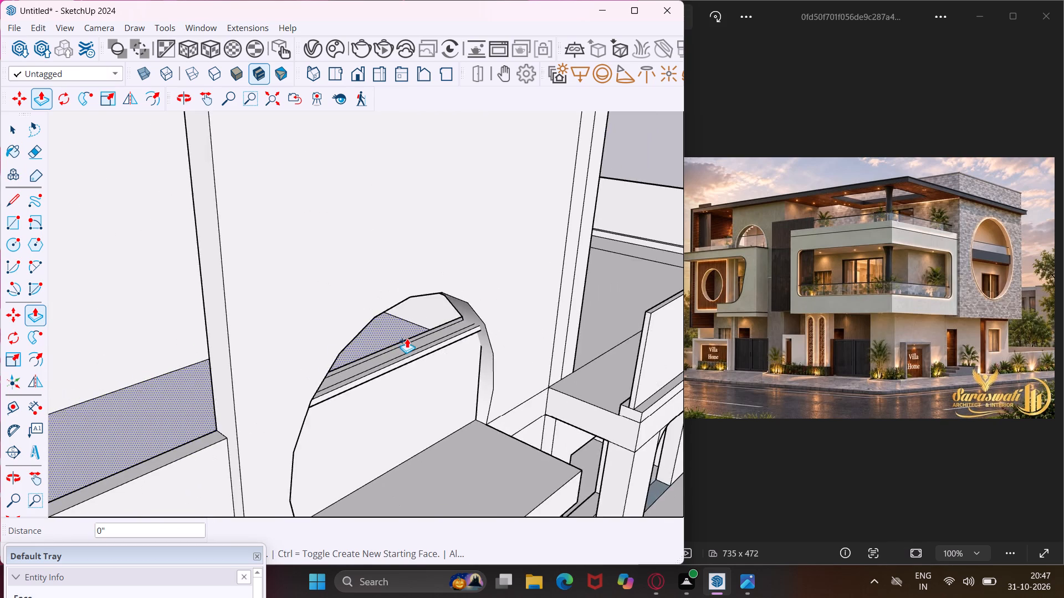
pyautogui.scroll(-4, 407, 338)
pyautogui.press('Escape')
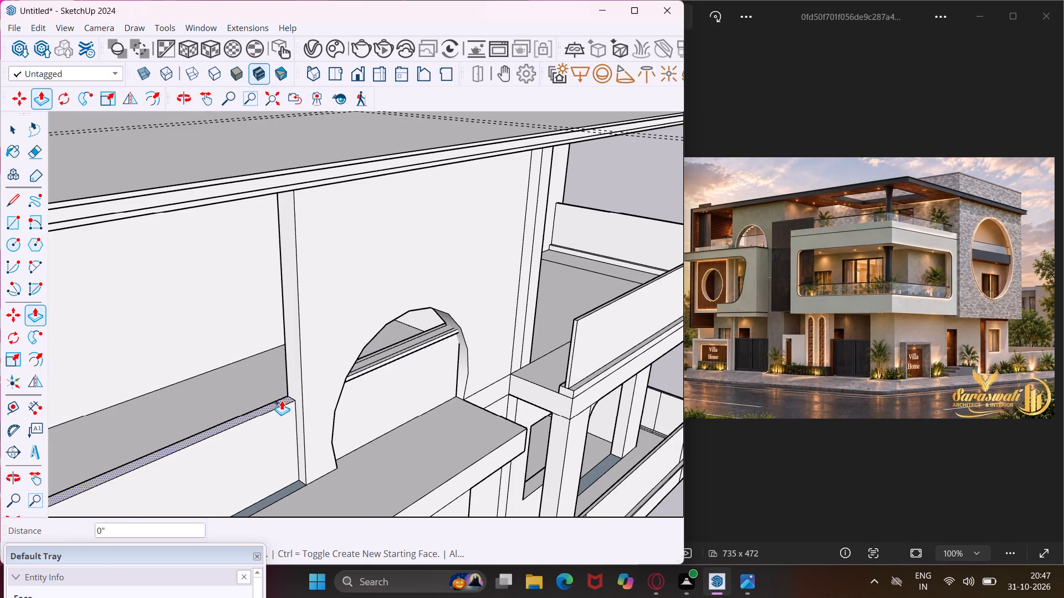
# Offset the top face of the low wall in the rectangular opening beside the arch outward by about 1 13/16".
pyautogui.press('space')
pyautogui.scroll(8, 278, 400)
pyautogui.click(276, 411)
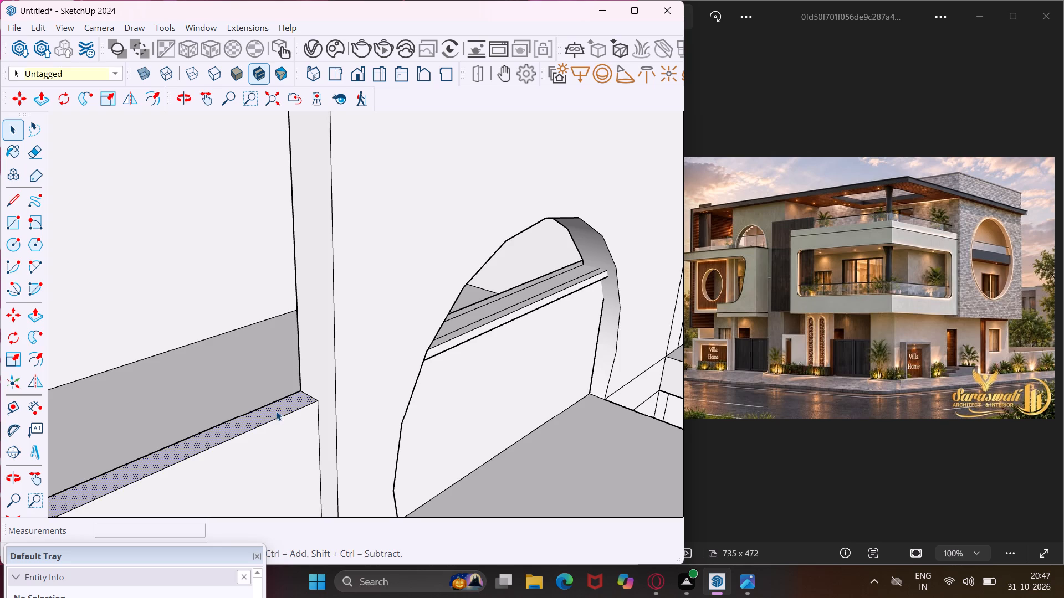
pyautogui.click(34, 363)
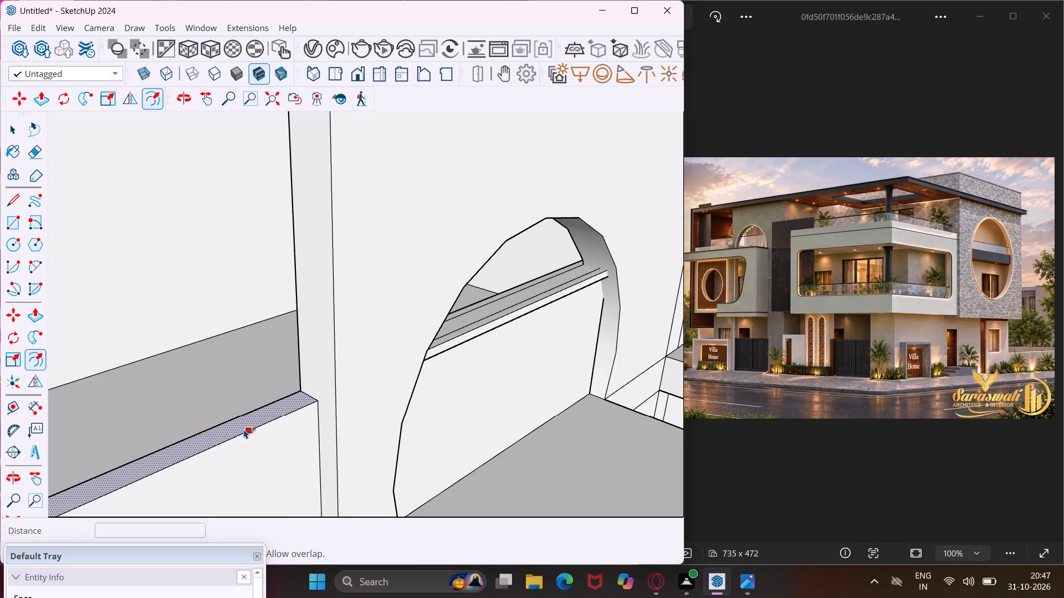
pyautogui.click(246, 435)
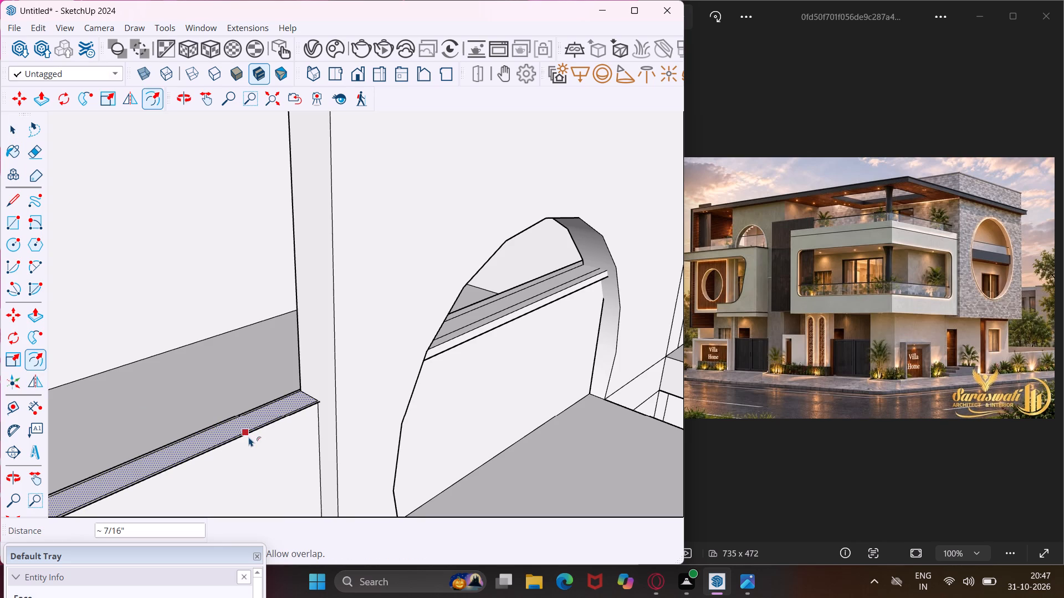
pyautogui.hotkey('ctrl', 'z')
pyautogui.click(244, 435)
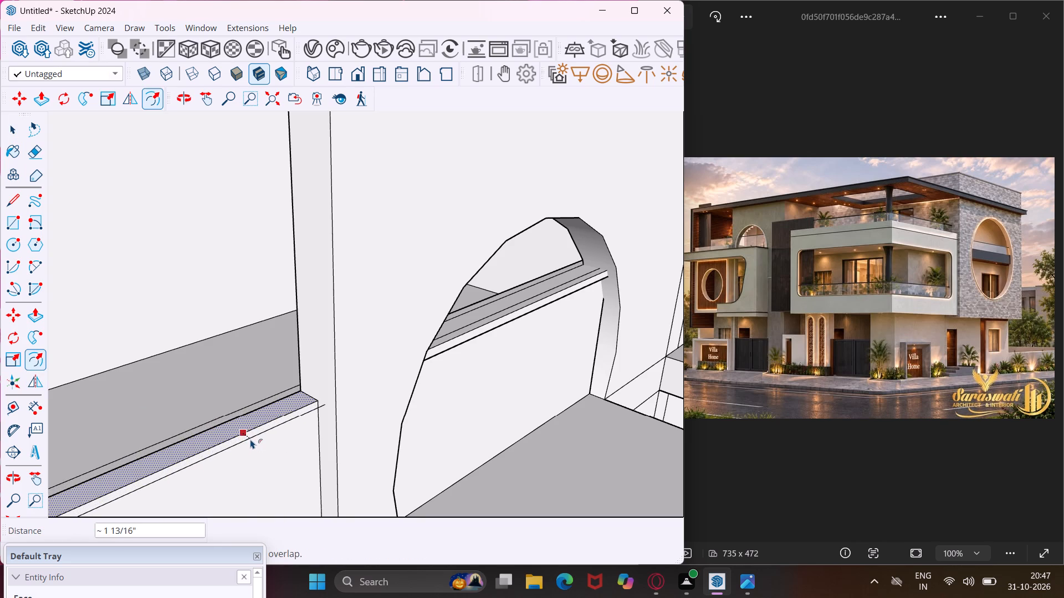
pyautogui.click(250, 439)
pyautogui.press('Escape')
pyautogui.press('space')
# Push/Pull the middle strip of the rectangular opening's low wall up 1 1/8" and repeat it on the front overhang strip.
pyautogui.scroll(6, 250, 411)
pyautogui.press('Escape')
pyautogui.press('space')
pyautogui.click(258, 430)
pyautogui.press('p')
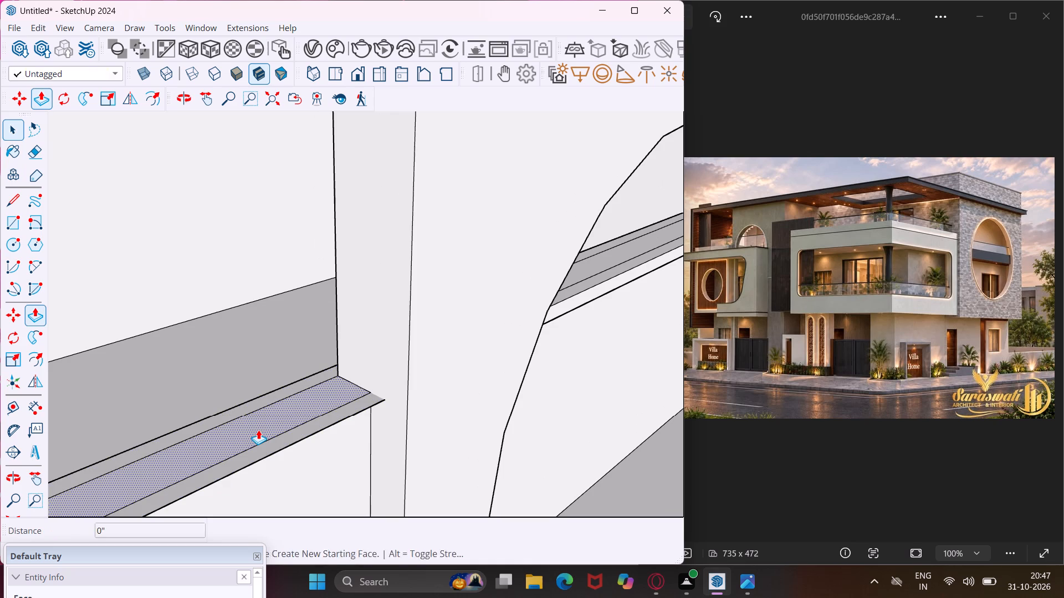
pyautogui.click(258, 430)
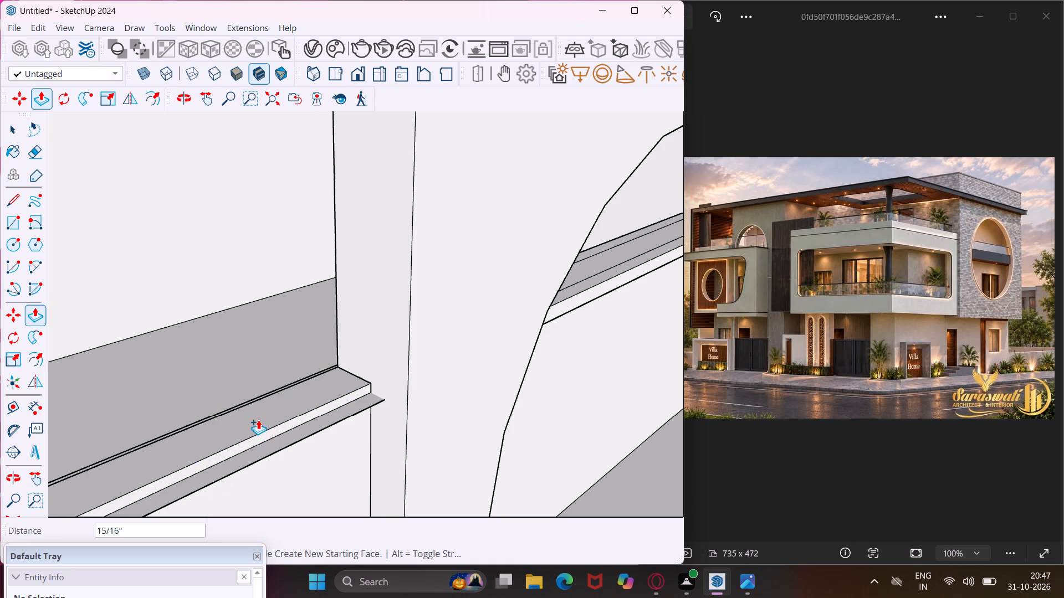
pyautogui.click(258, 418)
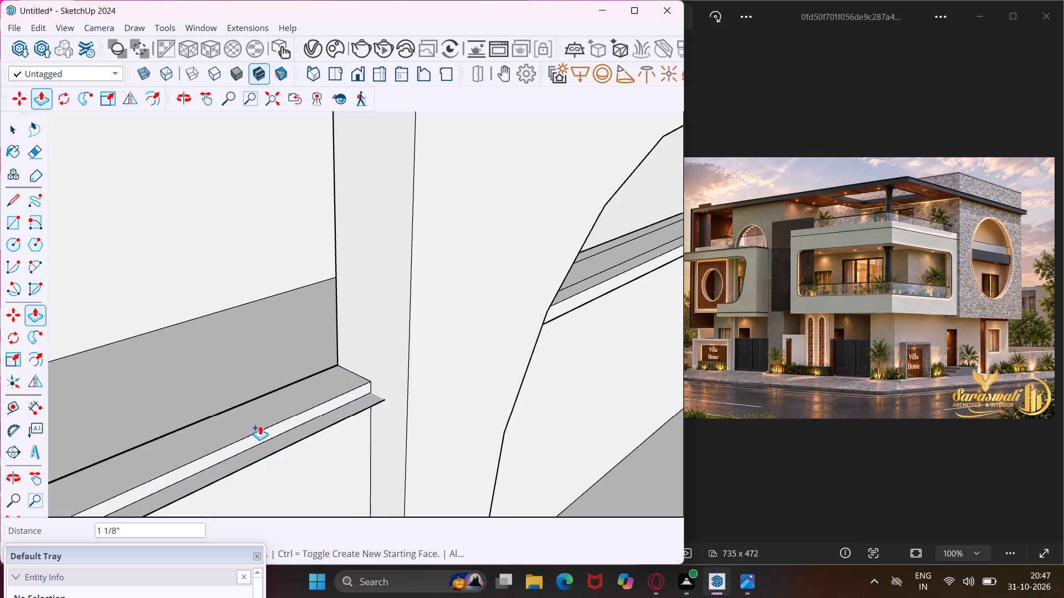
pyautogui.doubleClick(279, 440)
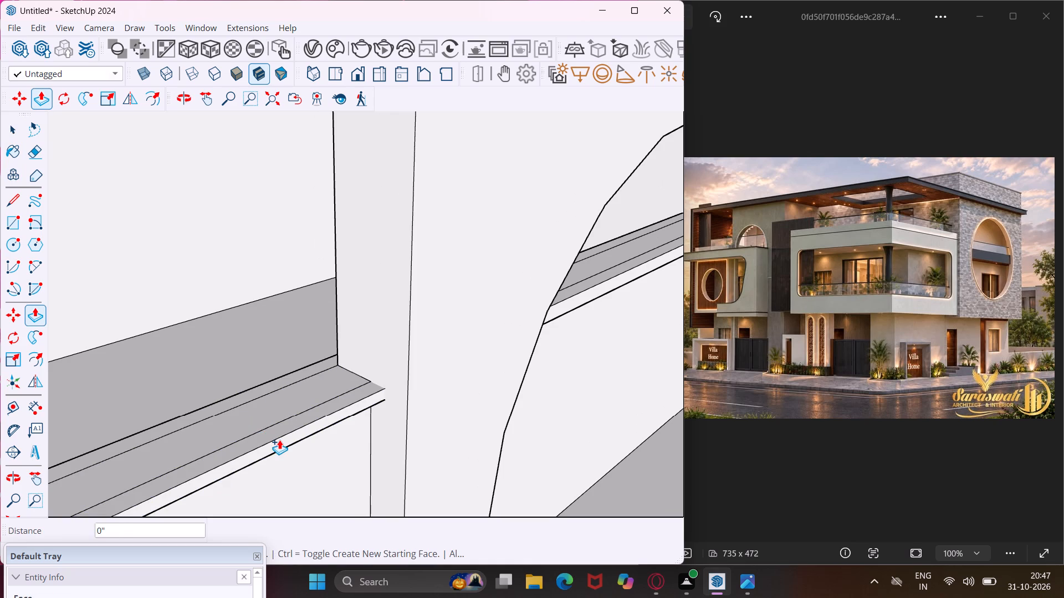
pyautogui.scroll(-19, 280, 402)
pyautogui.scroll(-4, 279, 403)
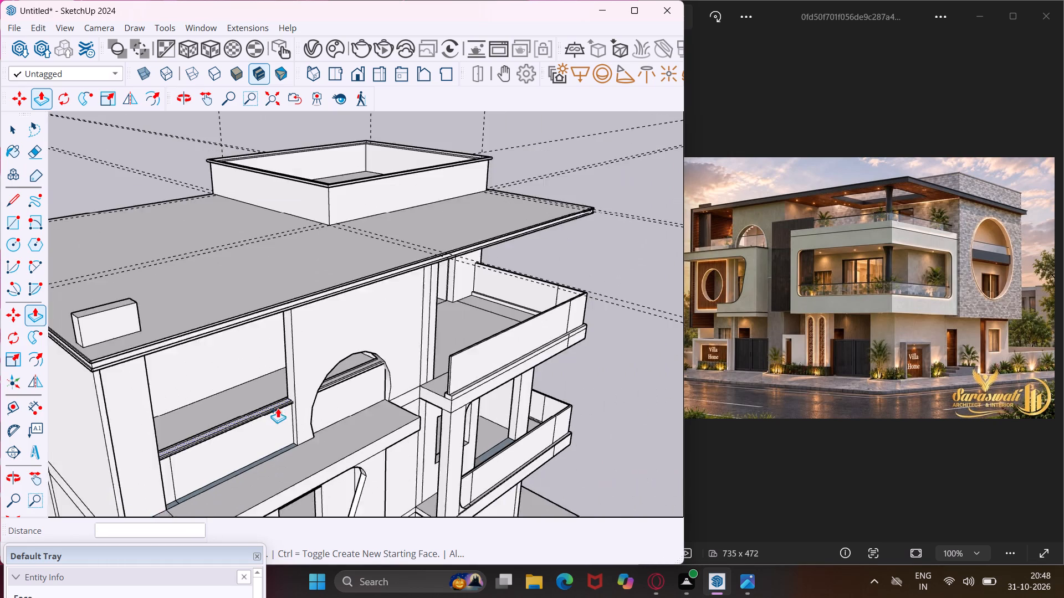
pyautogui.scroll(-6, 278, 408)
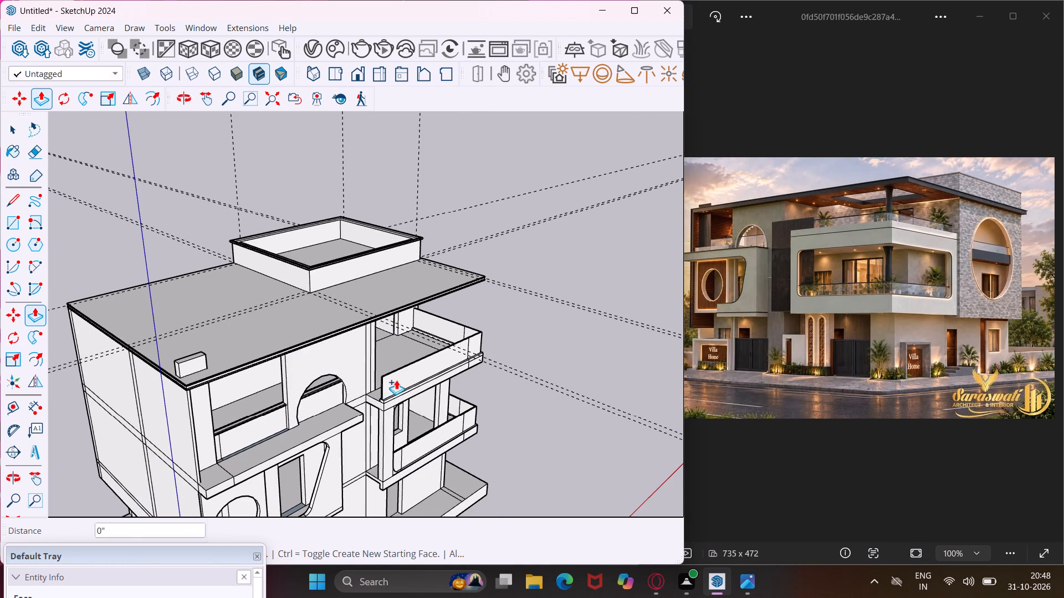
pyautogui.press('Escape')
pyautogui.press('space')
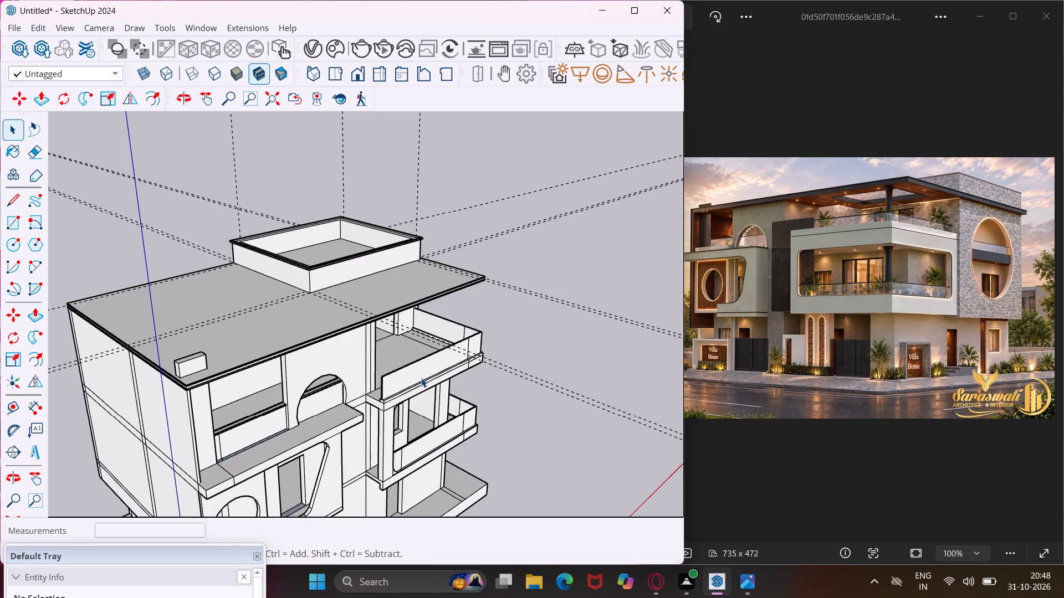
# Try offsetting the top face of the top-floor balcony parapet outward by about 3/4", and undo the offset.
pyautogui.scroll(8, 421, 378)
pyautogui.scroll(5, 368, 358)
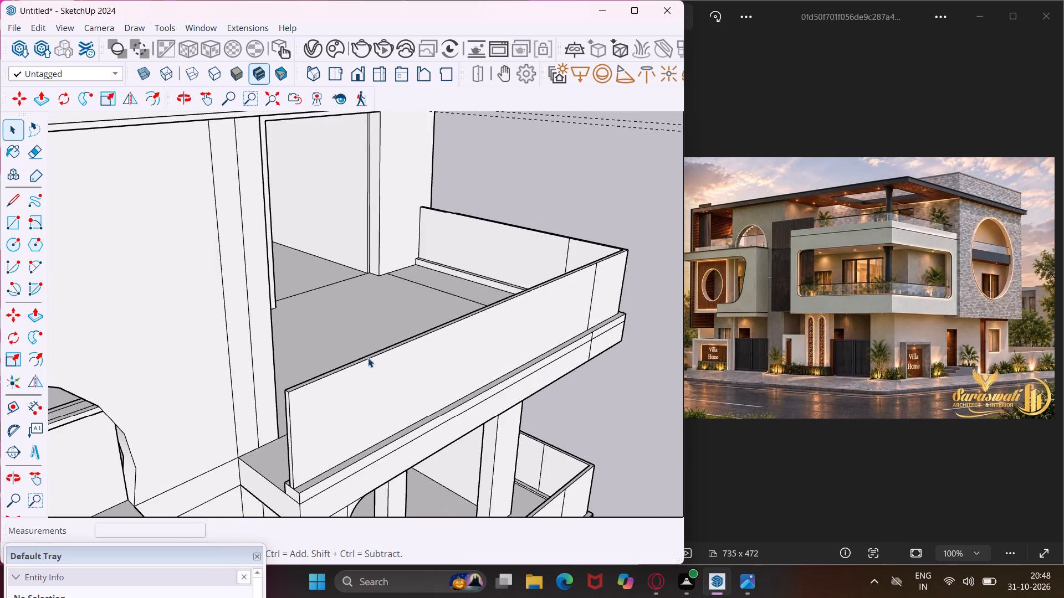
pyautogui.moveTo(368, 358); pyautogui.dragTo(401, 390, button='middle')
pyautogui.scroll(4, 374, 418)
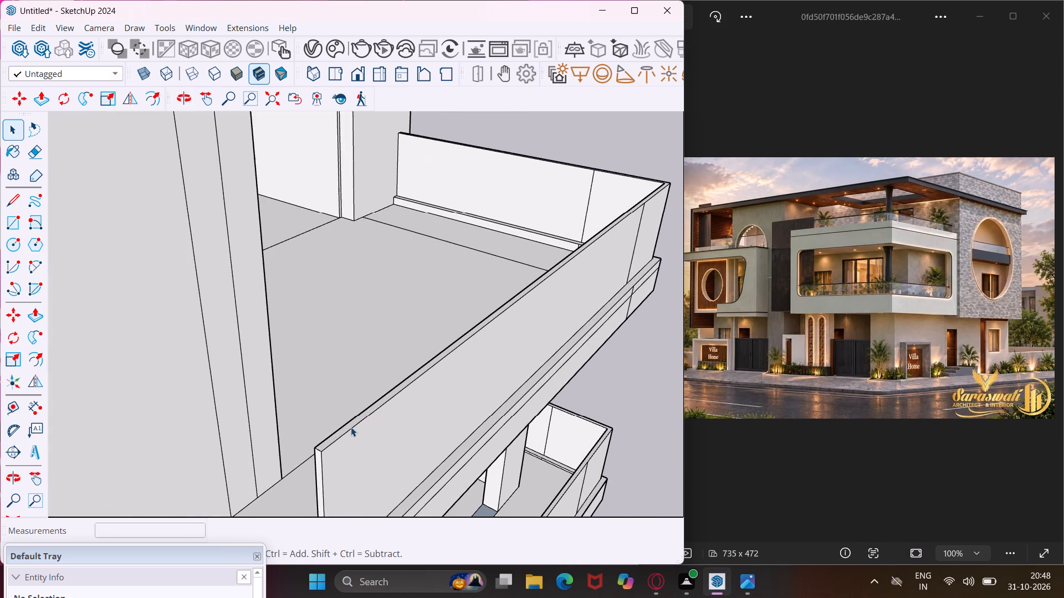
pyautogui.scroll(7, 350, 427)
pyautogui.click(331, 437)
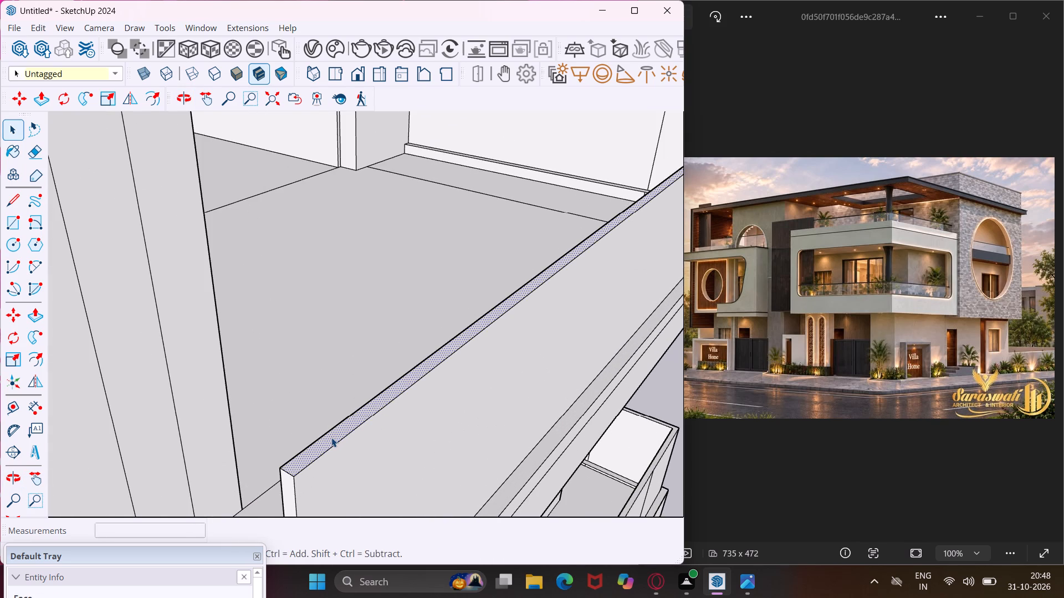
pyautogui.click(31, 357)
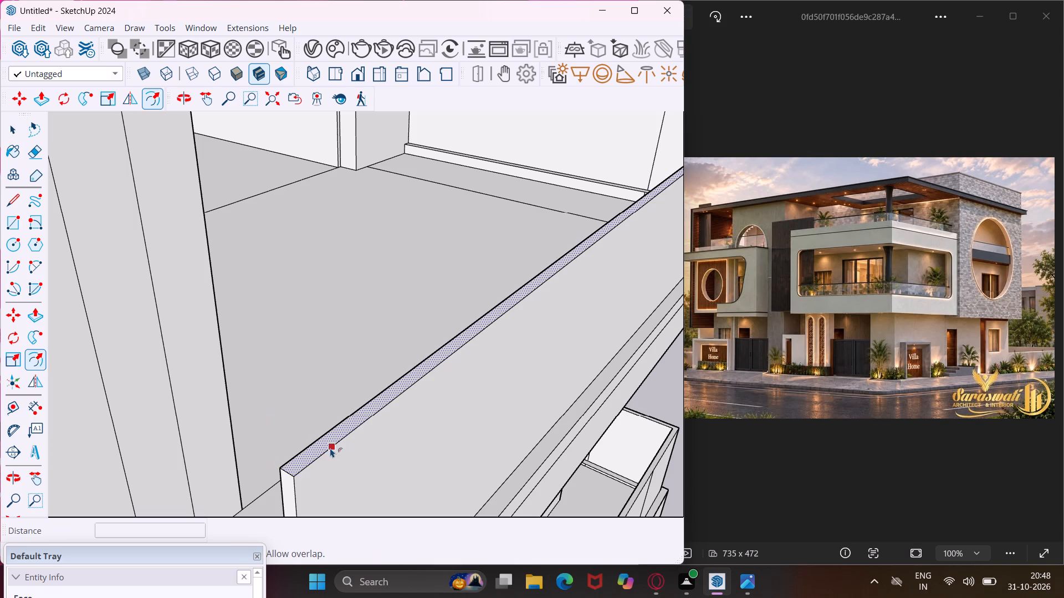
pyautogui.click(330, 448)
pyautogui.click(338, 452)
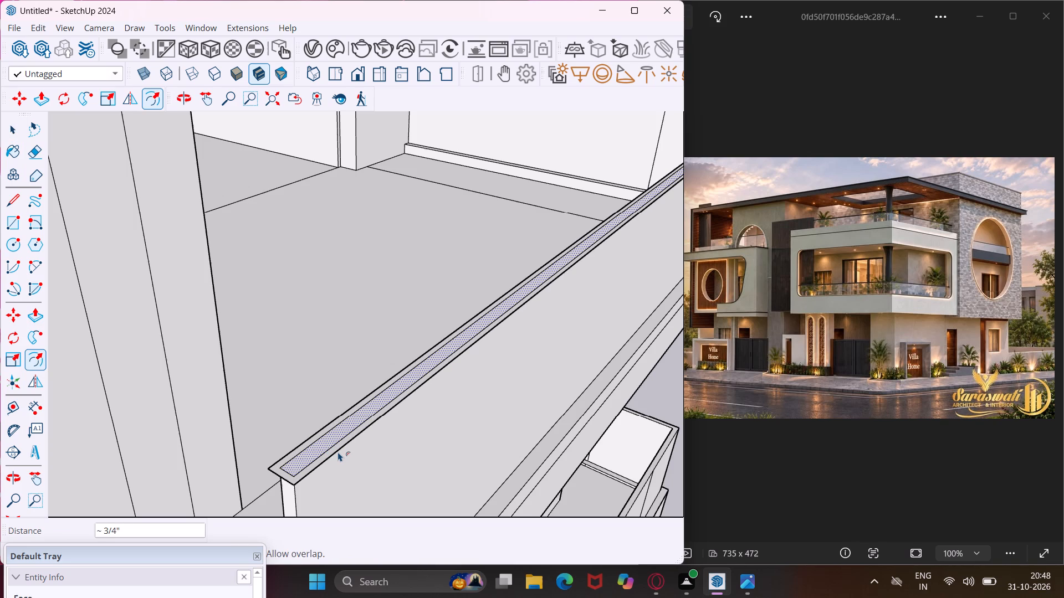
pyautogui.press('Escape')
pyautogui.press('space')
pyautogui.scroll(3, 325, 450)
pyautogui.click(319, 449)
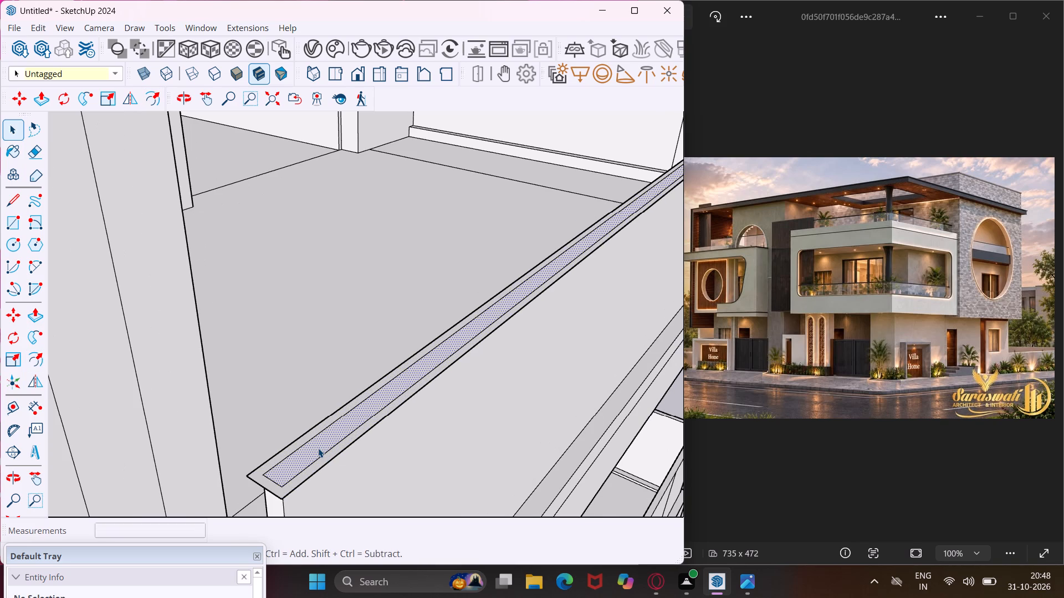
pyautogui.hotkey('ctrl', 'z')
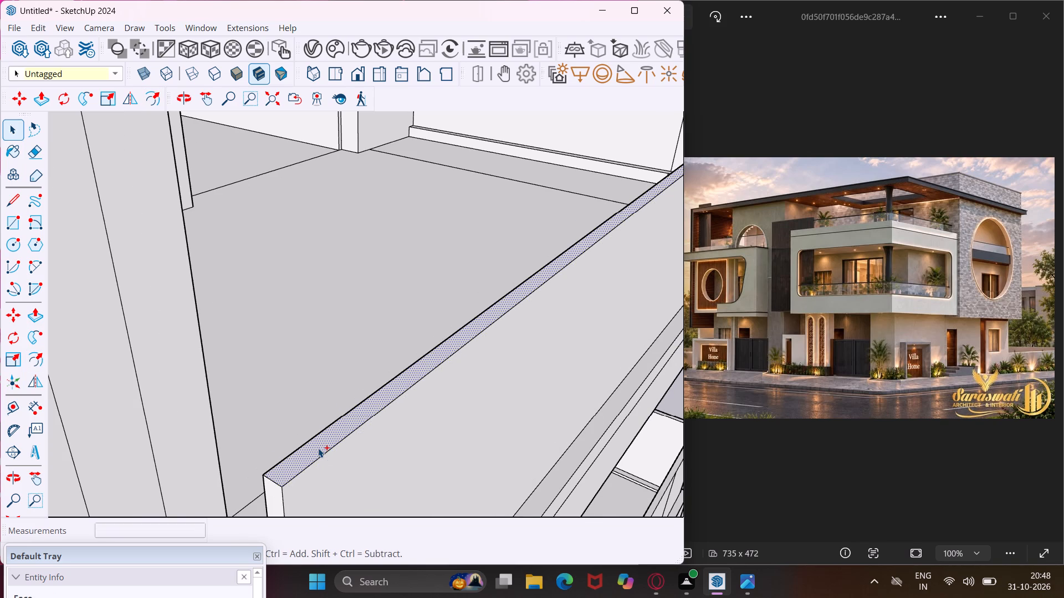
# Offset the top face of the top-floor balcony parapet outward by about 1 1/16" and select the inner strip.
pyautogui.click(41, 360)
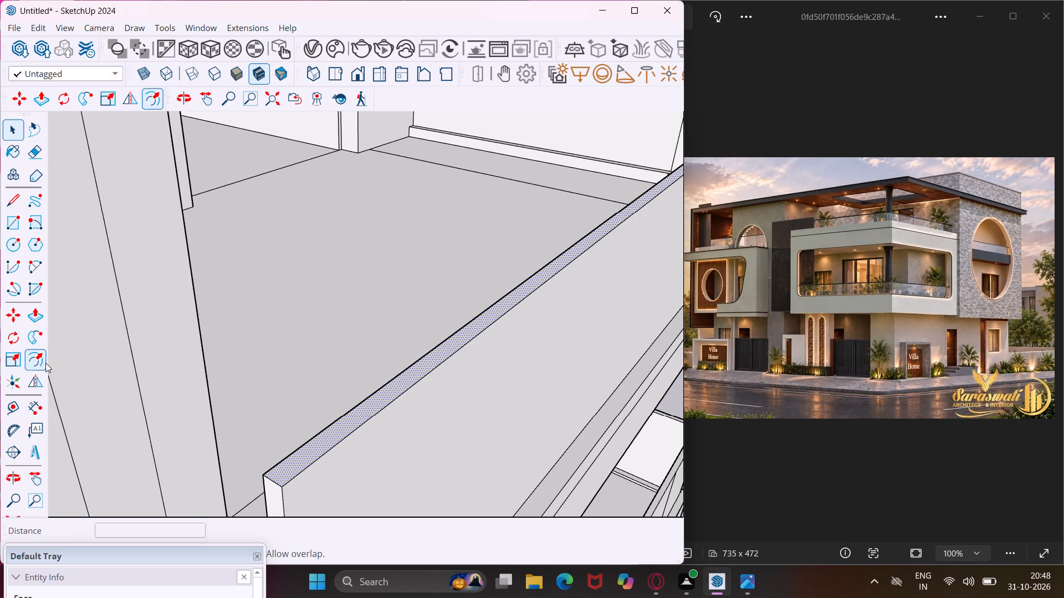
pyautogui.click(370, 452)
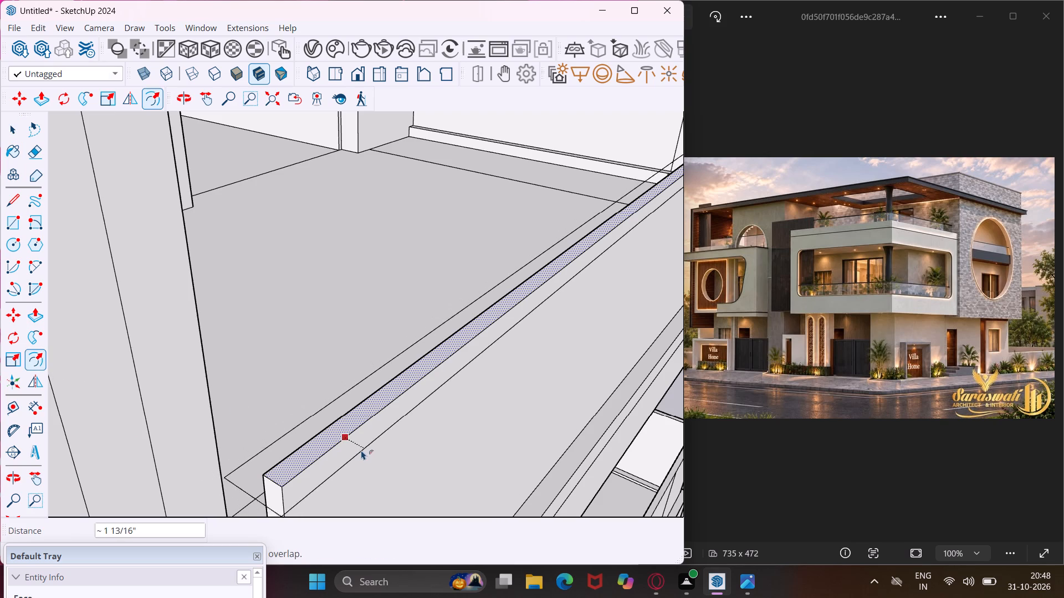
pyautogui.scroll(4, 357, 447)
pyautogui.click(355, 444)
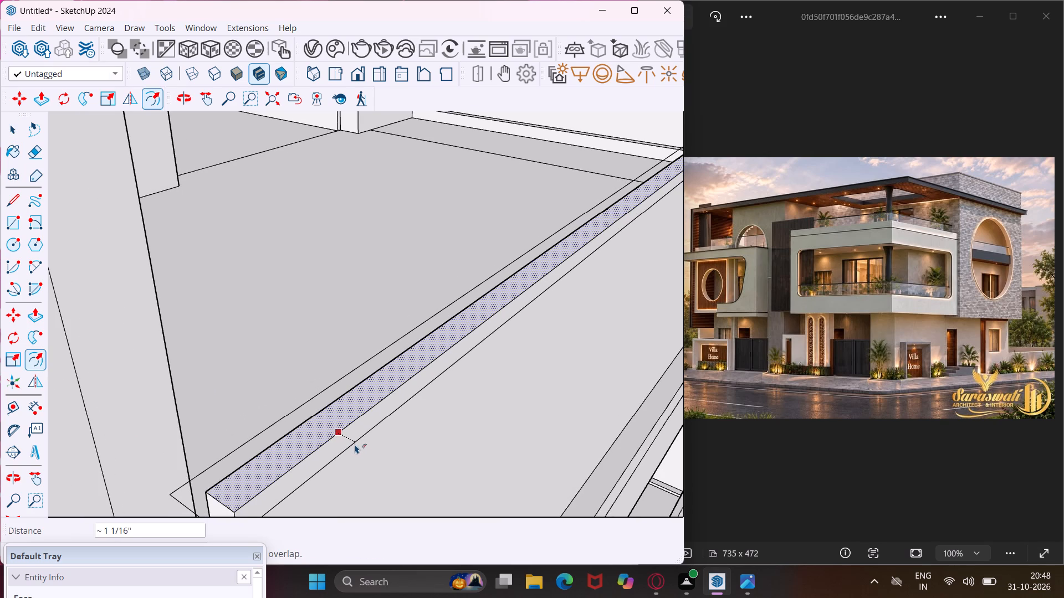
pyautogui.press('Escape')
pyautogui.press('space')
pyautogui.click(272, 466)
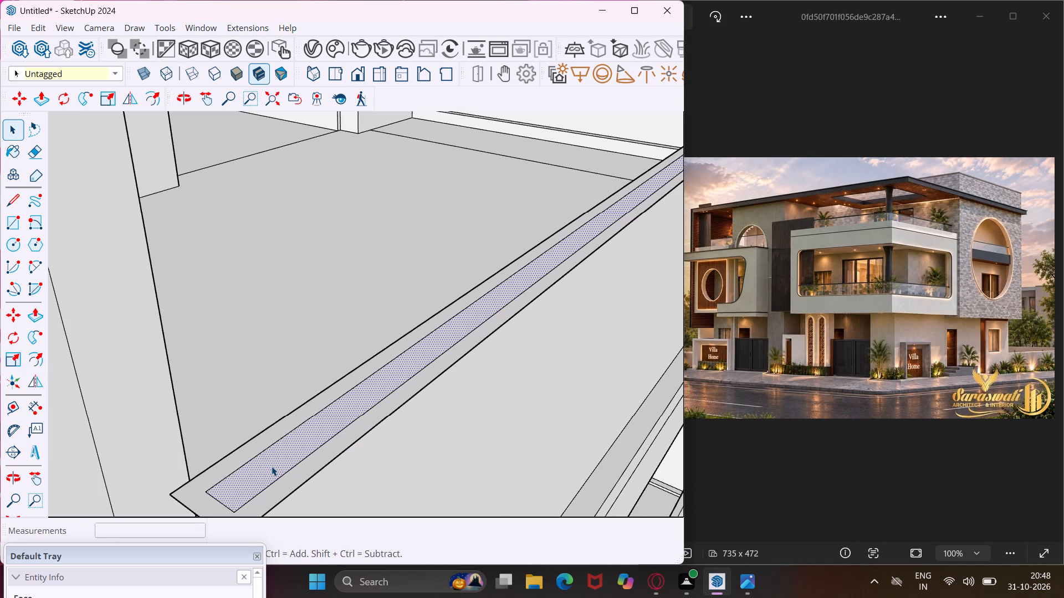
# Push/Pull the inner strip of the top-floor balcony parapet up about 5/8" and repeat it on the surrounding strip.
pyautogui.press('p')
pyautogui.click(272, 466)
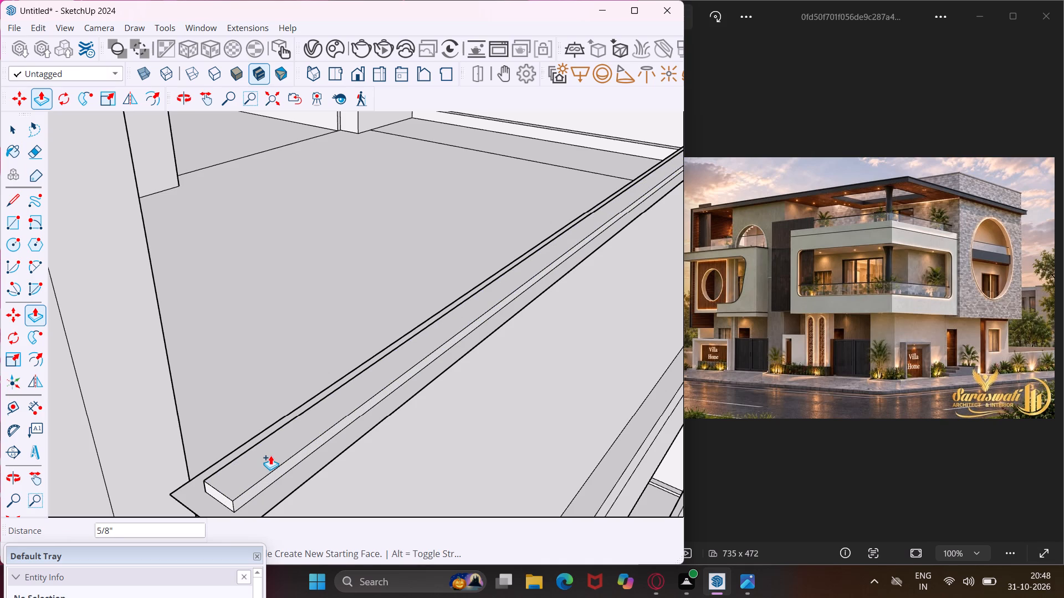
pyautogui.click(270, 455)
pyautogui.doubleClick(289, 476)
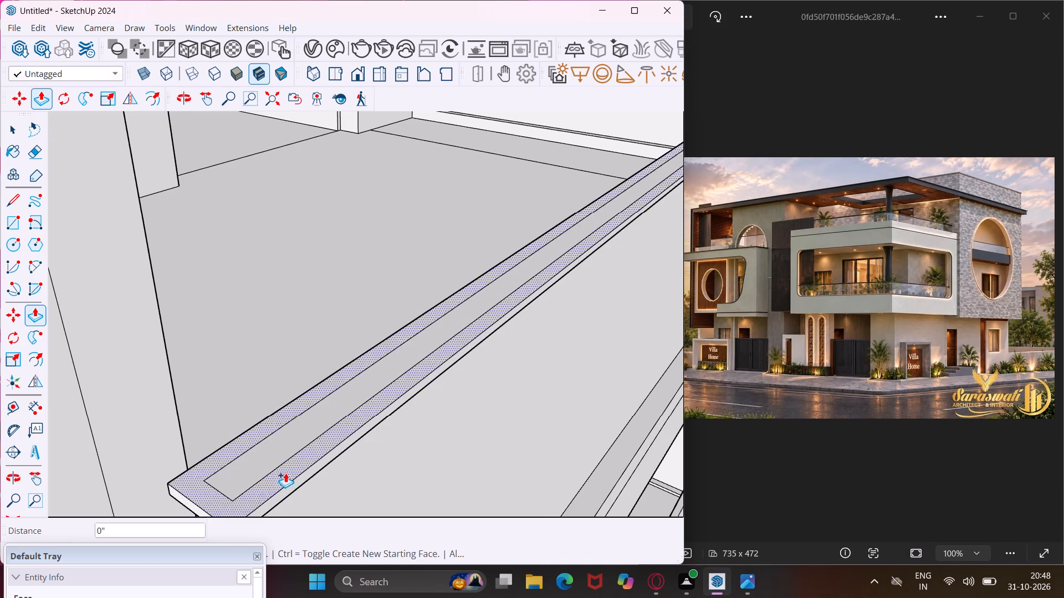
pyautogui.scroll(-19, 268, 426)
pyautogui.scroll(-2, 278, 392)
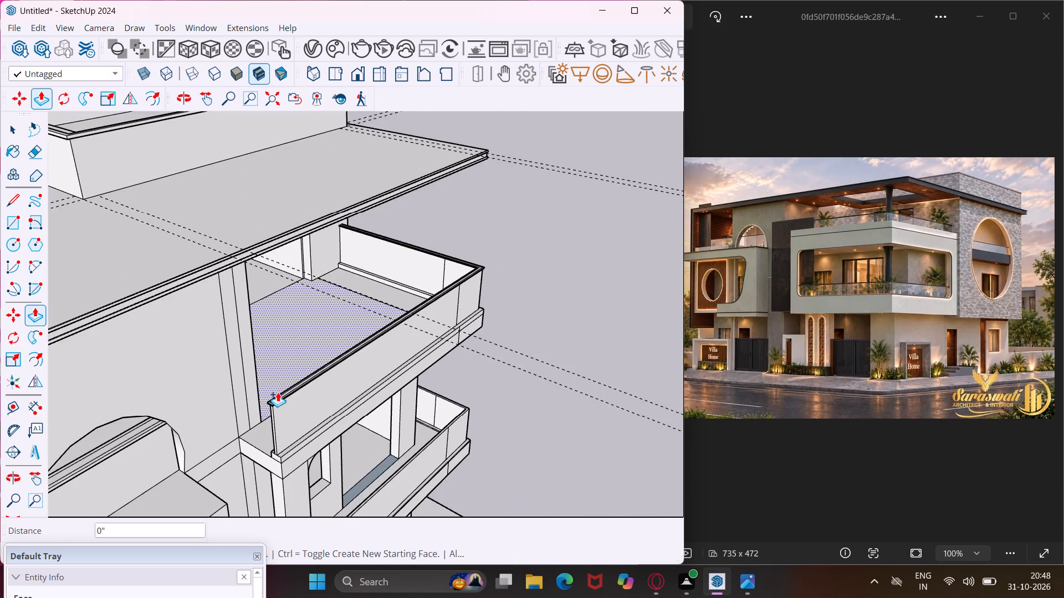
pyautogui.scroll(-3, 278, 392)
pyautogui.press('Escape')
pyautogui.press('space')
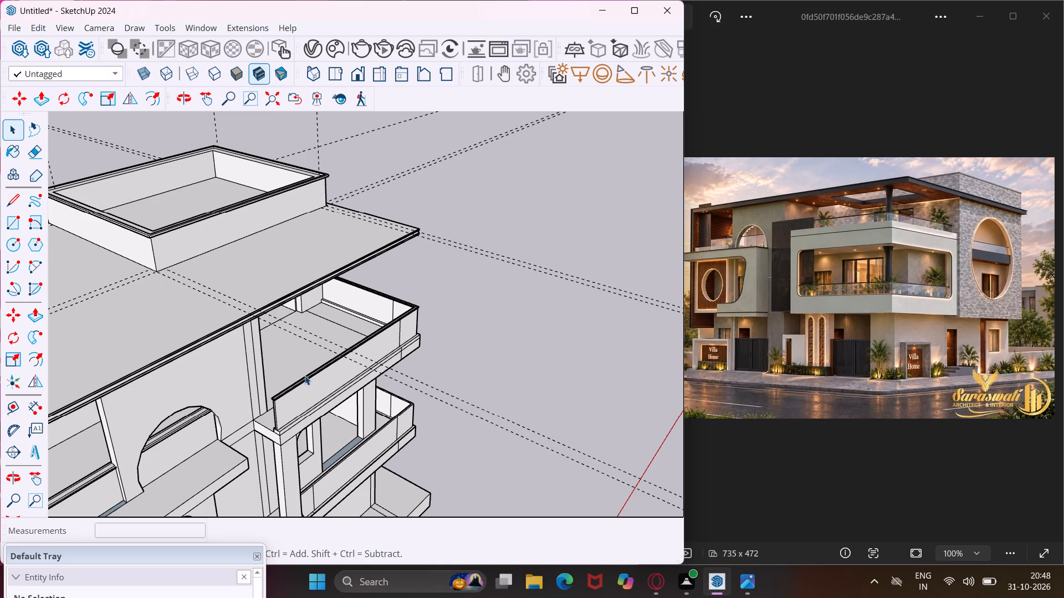
# Offset the top face of the middle-floor balcony parapet outward by about 1 3/16".
pyautogui.scroll(-4, 305, 375)
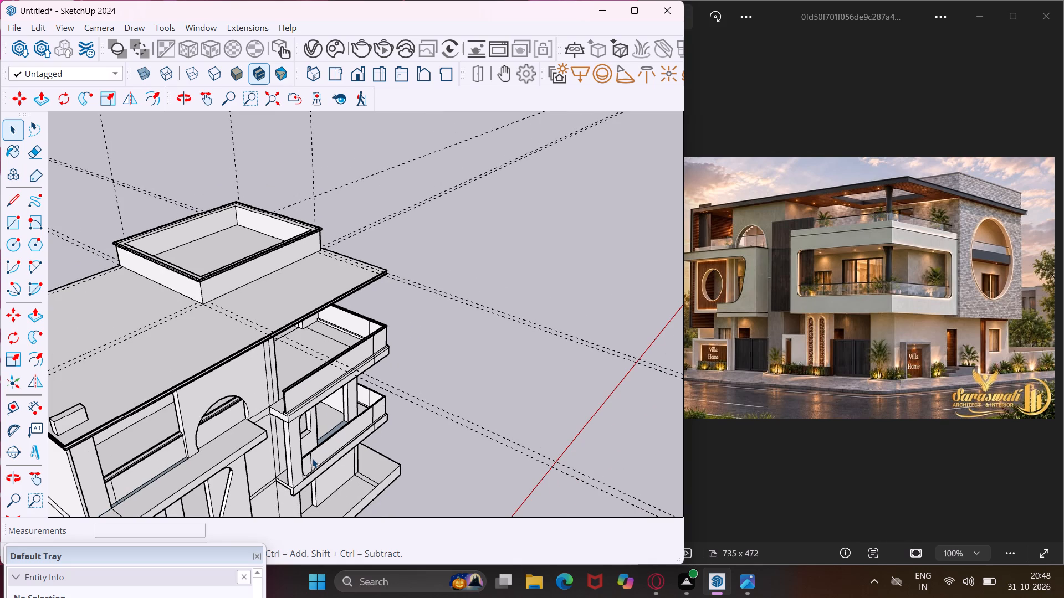
pyautogui.scroll(15, 328, 442)
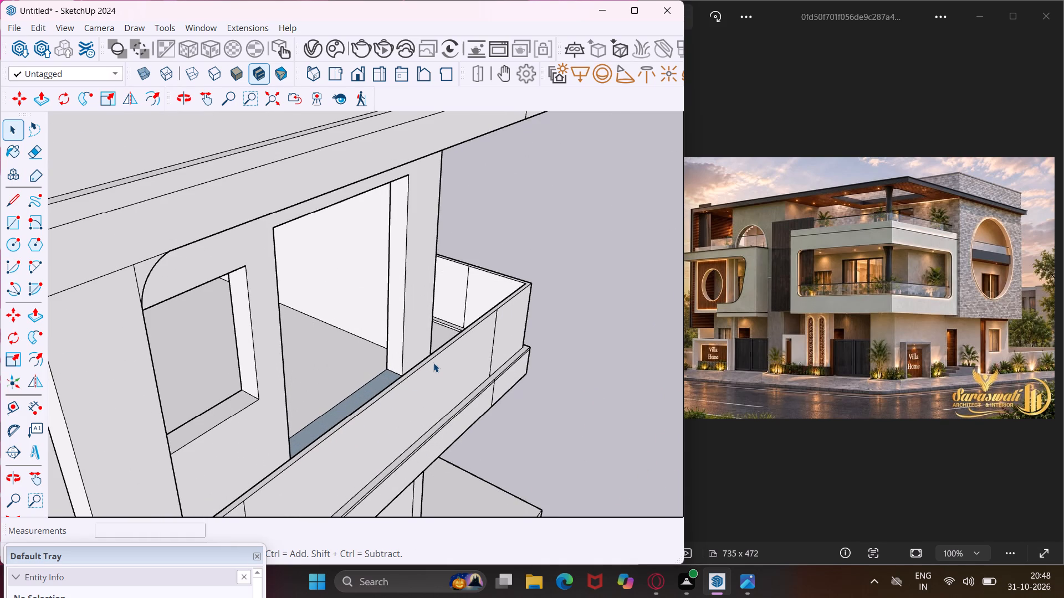
pyautogui.scroll(5, 433, 363)
pyautogui.moveTo(428, 357); pyautogui.dragTo(439, 385, button='middle')
pyautogui.scroll(6, 447, 398)
pyautogui.click(446, 397)
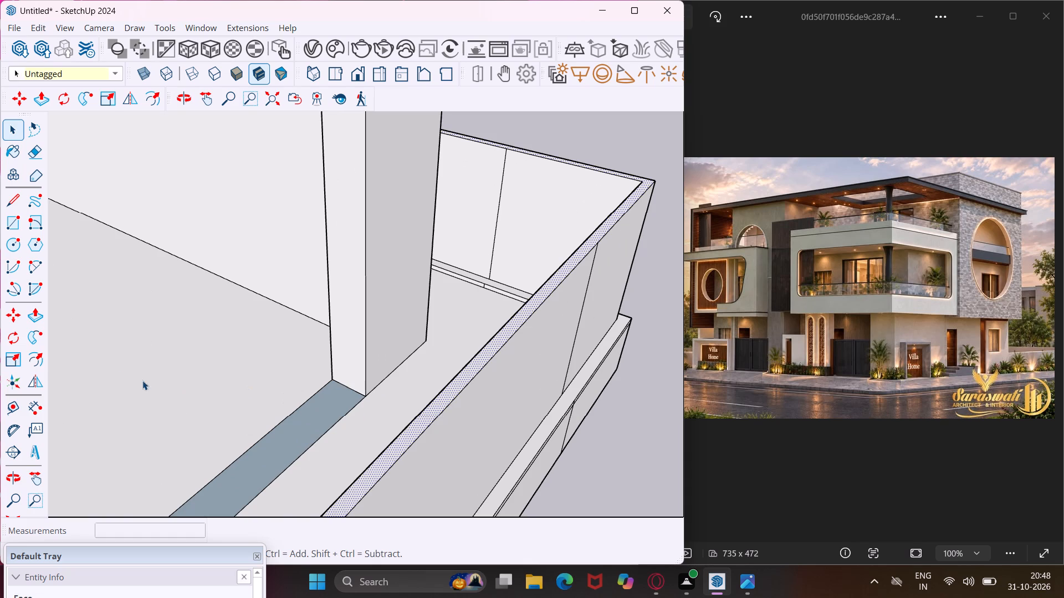
pyautogui.click(45, 364)
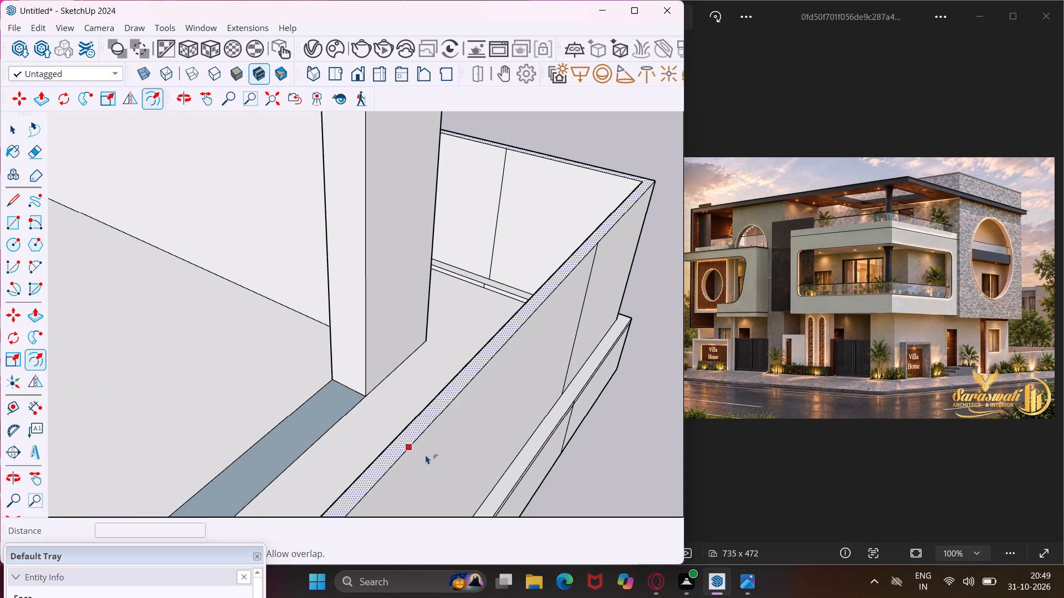
pyautogui.click(419, 447)
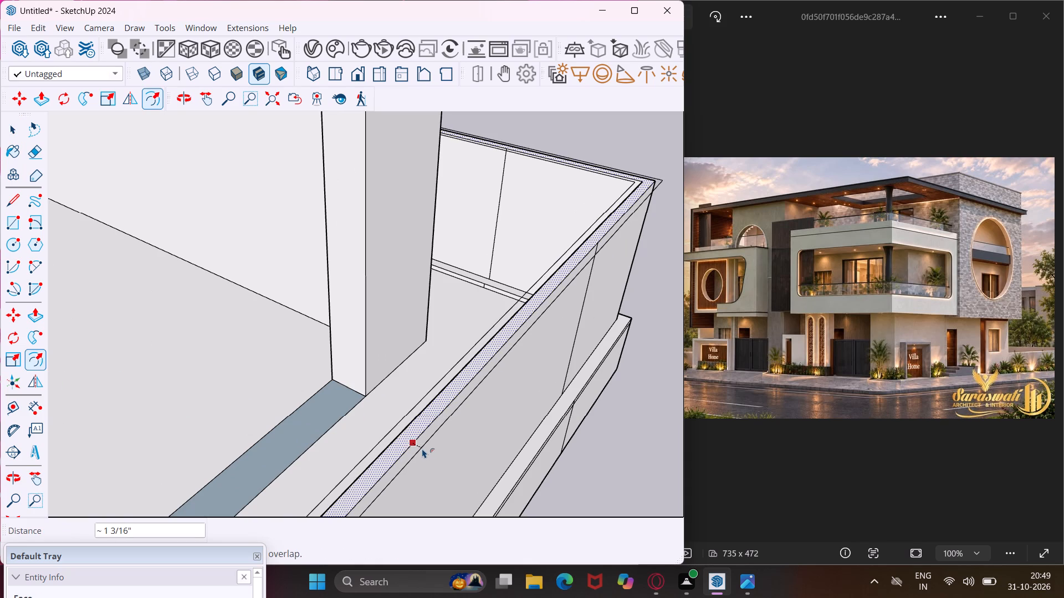
pyautogui.click(422, 448)
pyautogui.press('Escape')
pyautogui.press('space')
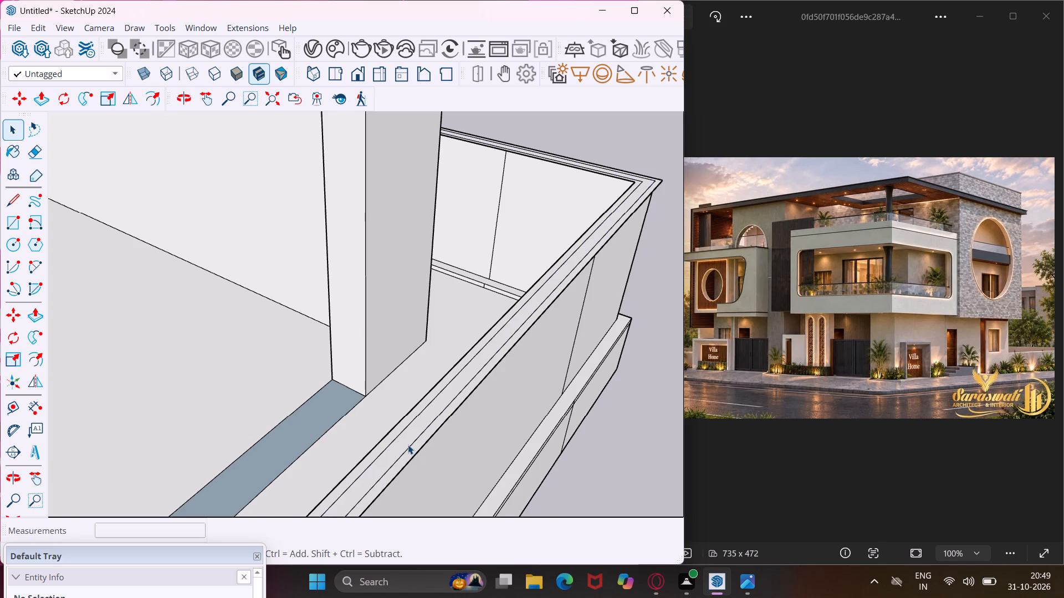
# Push/Pull the inner strip of the middle-floor balcony parapet up 7/8" and repeat it on the surrounding overhang strip.
pyautogui.scroll(7, 406, 444)
pyautogui.click(406, 444)
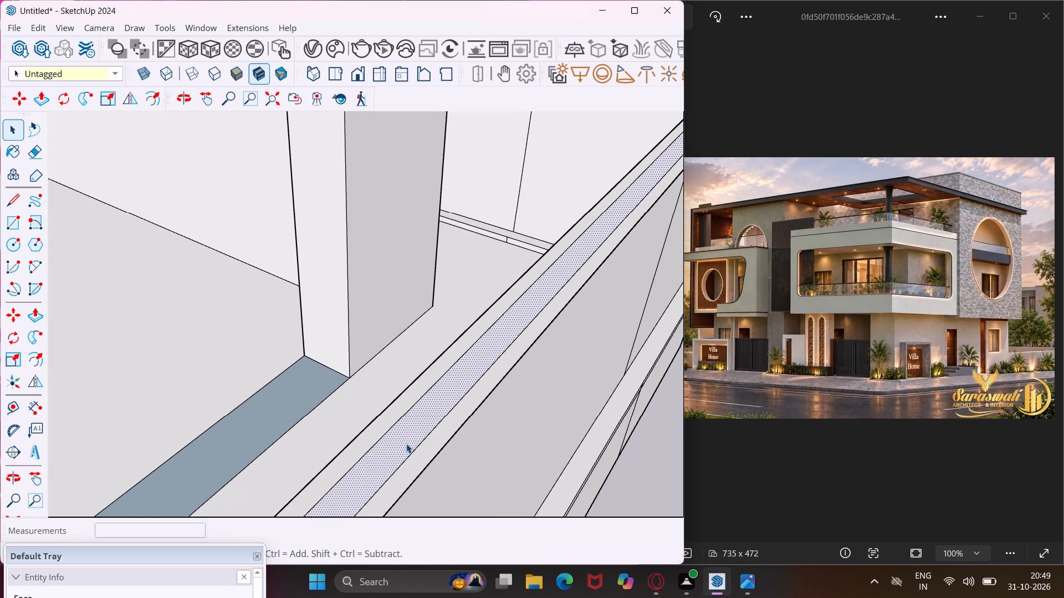
pyautogui.press('p')
pyautogui.click(406, 444)
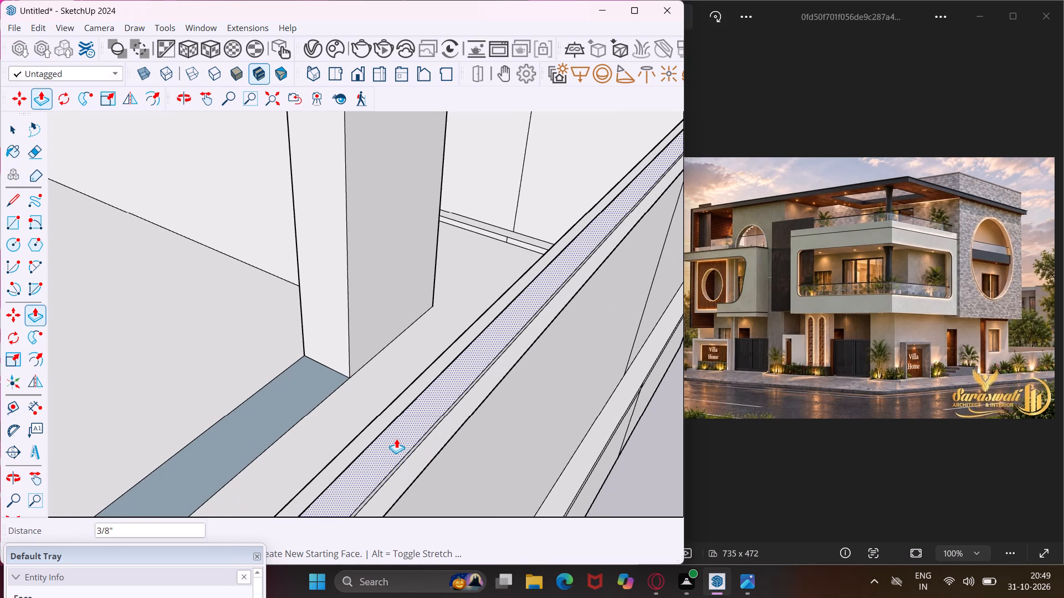
pyautogui.click(400, 432)
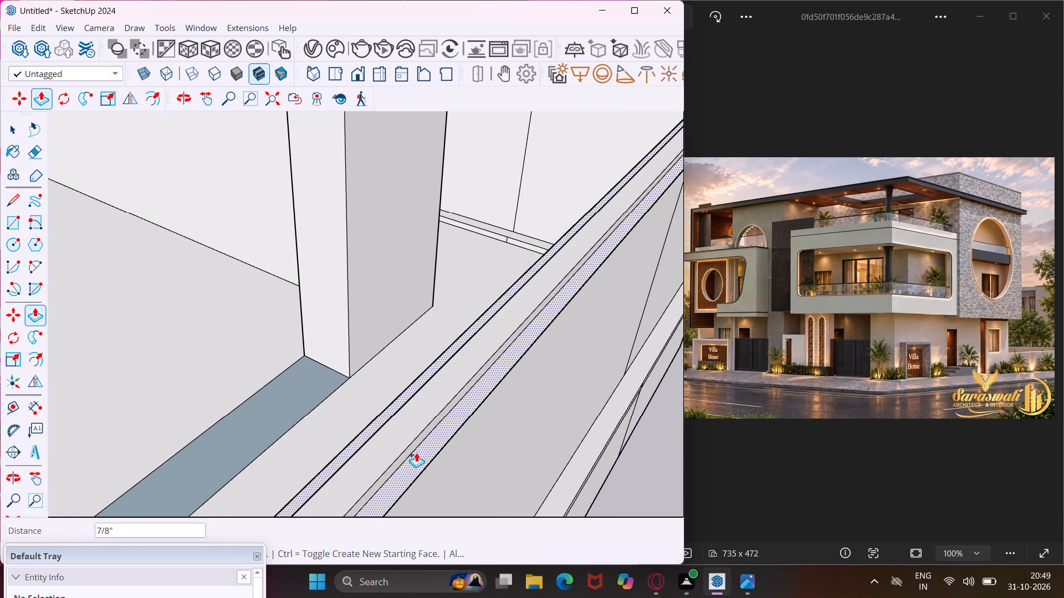
pyautogui.doubleClick(416, 452)
pyautogui.scroll(-6, 382, 433)
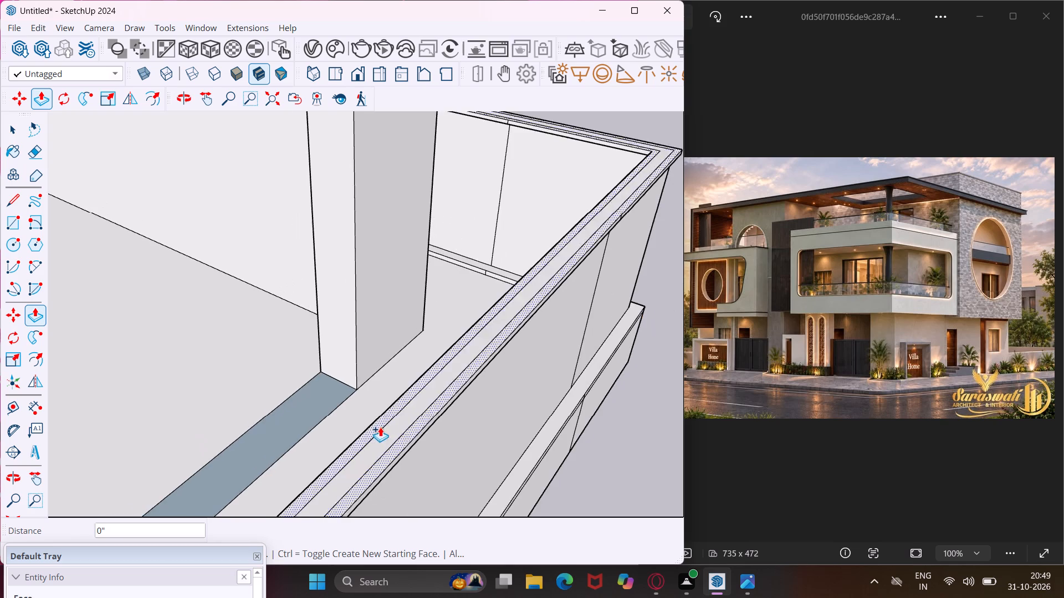
pyautogui.scroll(-17, 380, 426)
pyautogui.moveTo(383, 410); pyautogui.dragTo(414, 336, button='middle')
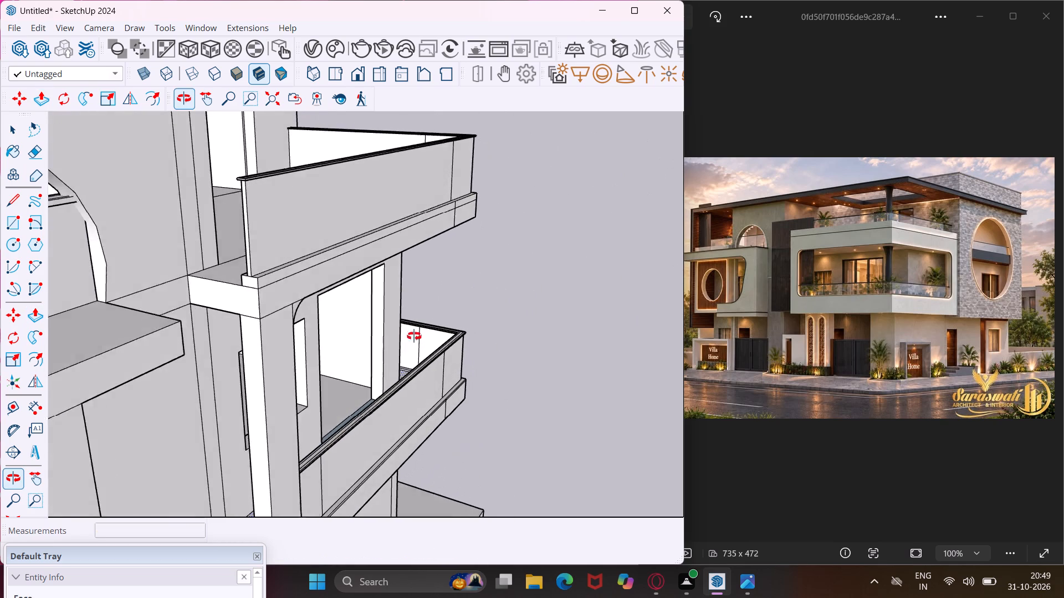
pyautogui.moveTo(414, 336); pyautogui.dragTo(415, 333, button='middle')
pyautogui.press('Escape')
pyautogui.press('space')
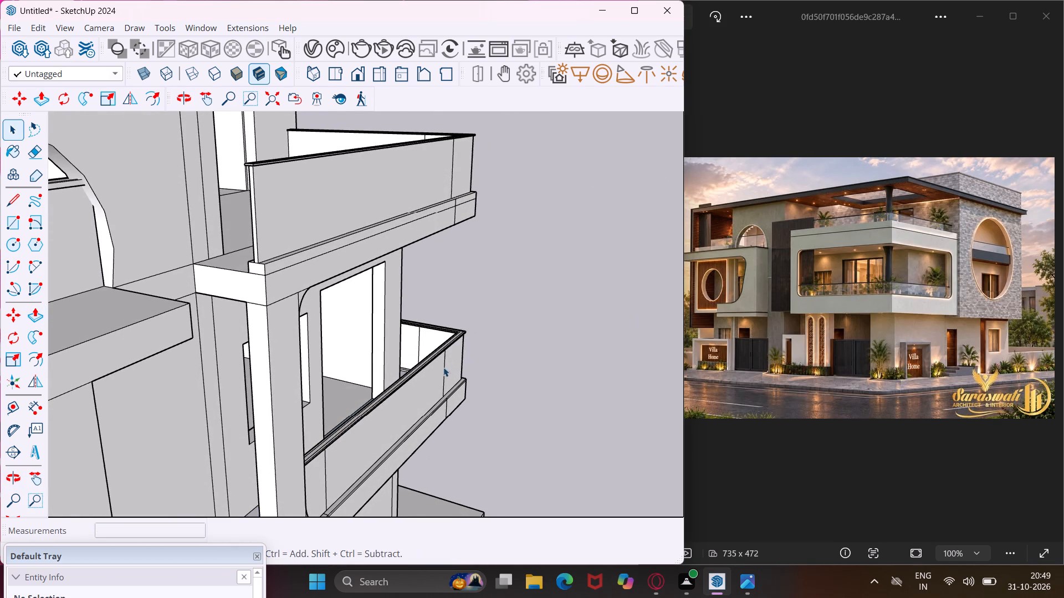
# Delete all construction guides from the model.
pyautogui.scroll(-15, 435, 378)
pyautogui.scroll(-9, 413, 419)
pyautogui.moveTo(398, 422); pyautogui.dragTo(388, 421, button='middle')
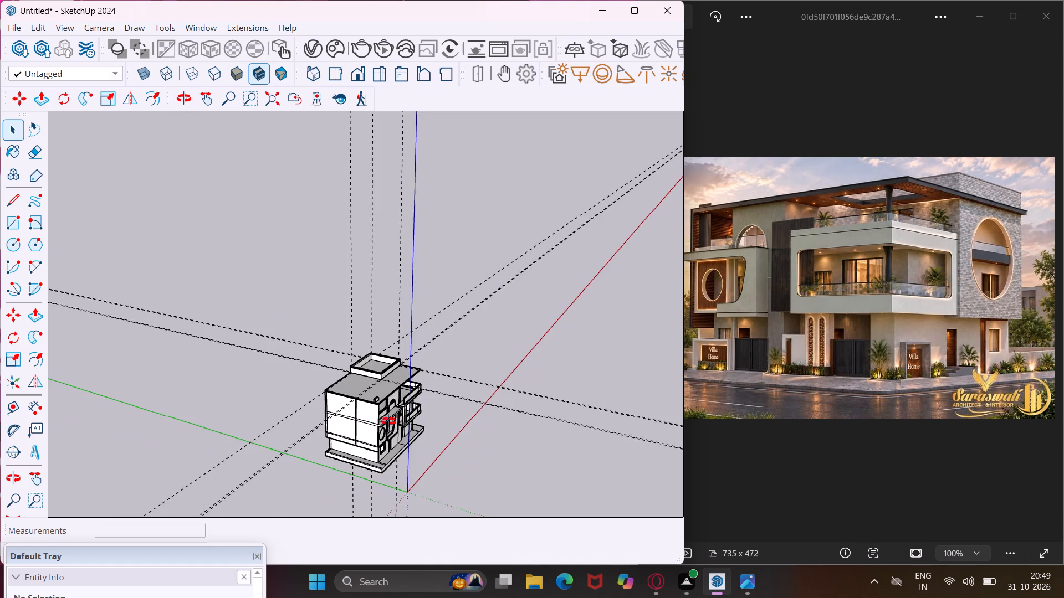
pyautogui.moveTo(388, 421); pyautogui.dragTo(232, 416, button='middle')
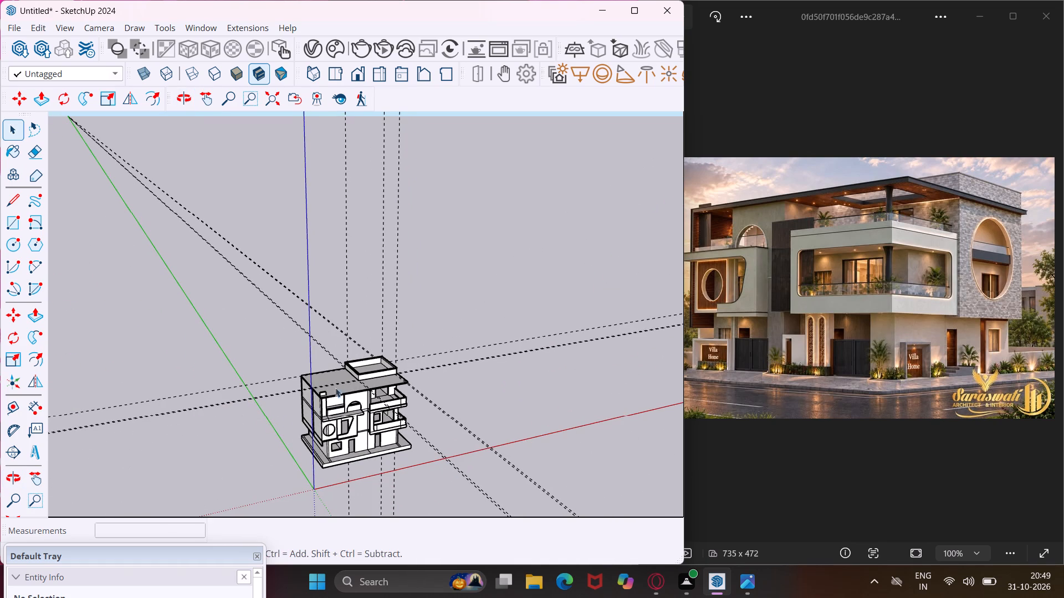
pyautogui.click(35, 30)
pyautogui.click(94, 167)
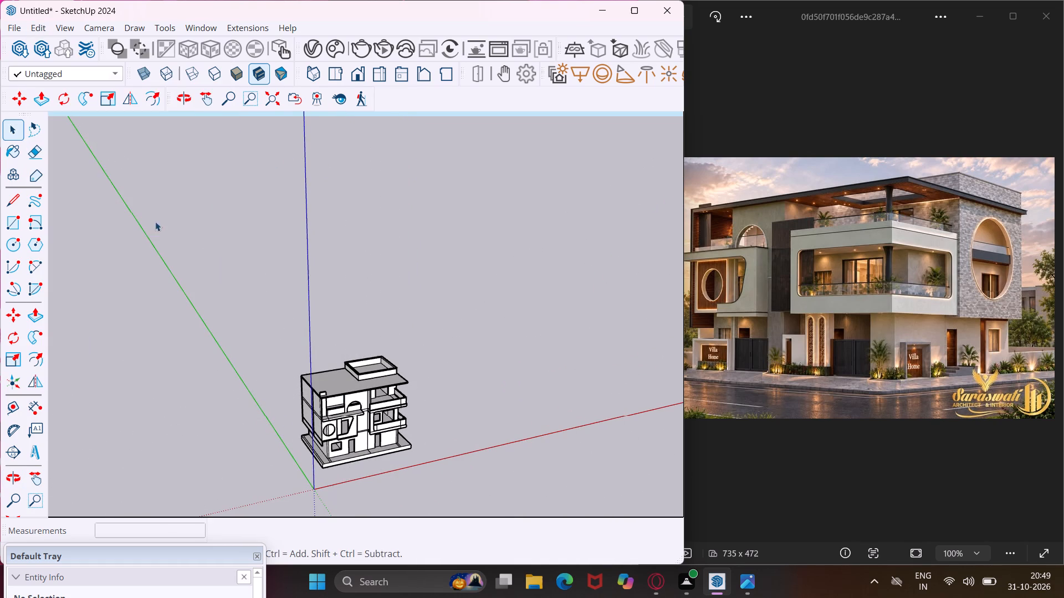
# Offset the top face of the ledge inside the large circular opening inward by about 3 7/16".
pyautogui.scroll(10, 408, 395)
pyautogui.moveTo(398, 401); pyautogui.dragTo(336, 404, button='middle')
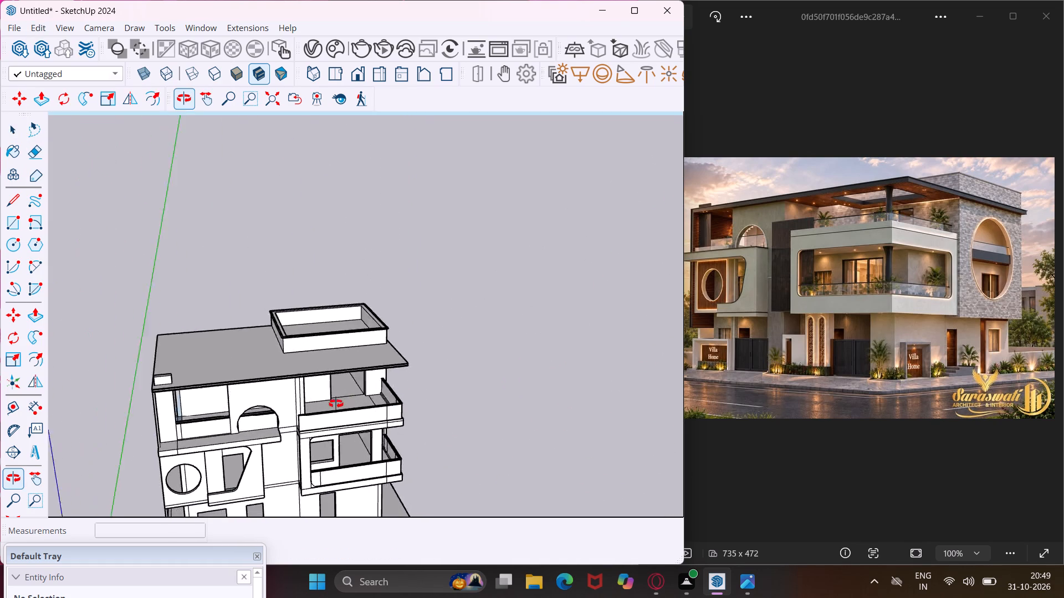
pyautogui.moveTo(336, 404); pyautogui.dragTo(89, 361, button='middle')
pyautogui.scroll(10, 415, 408)
pyautogui.moveTo(418, 389); pyautogui.dragTo(325, 398, button='middle')
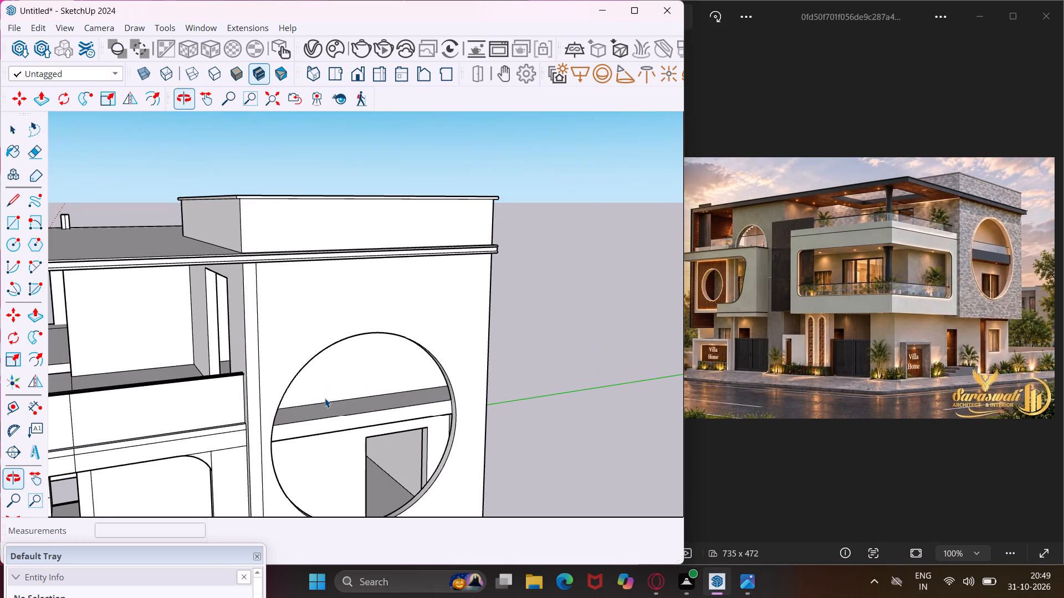
pyautogui.scroll(3, 377, 378)
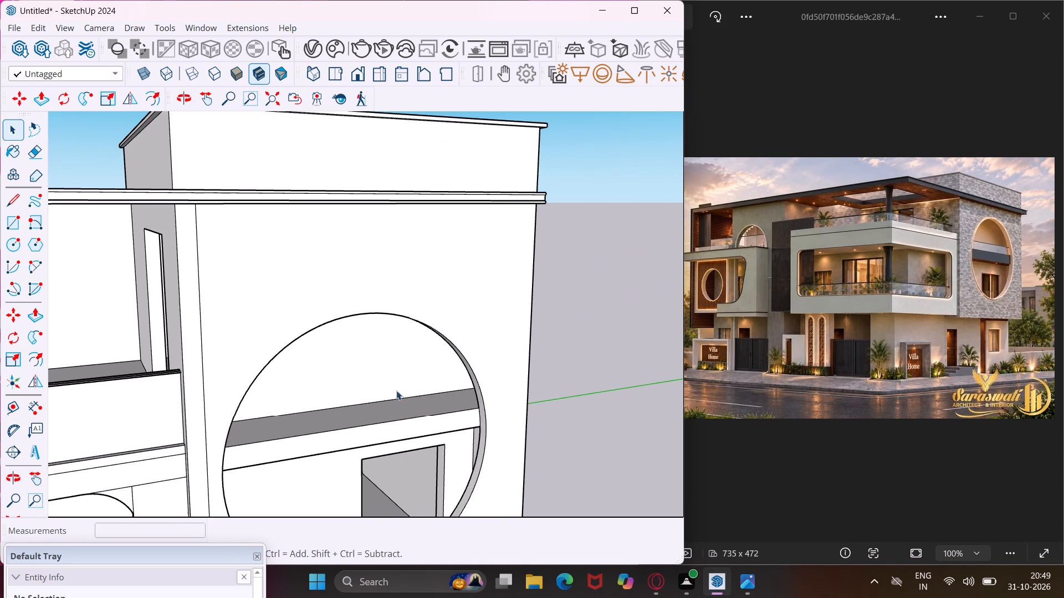
pyautogui.moveTo(398, 394); pyautogui.dragTo(492, 432, button='middle')
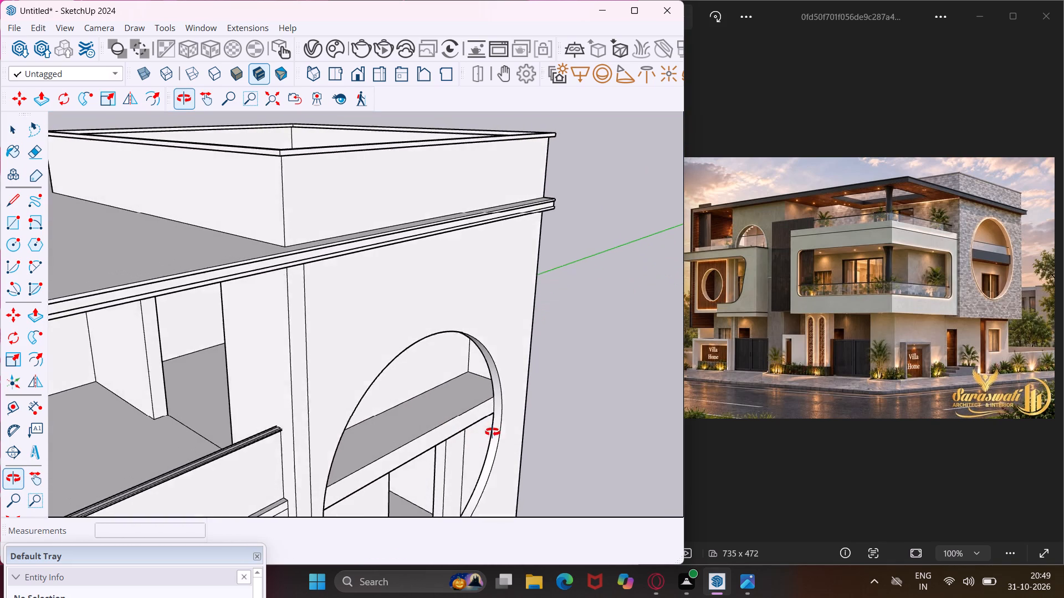
pyautogui.moveTo(492, 432); pyautogui.dragTo(495, 432, button='middle')
pyautogui.scroll(5, 467, 412)
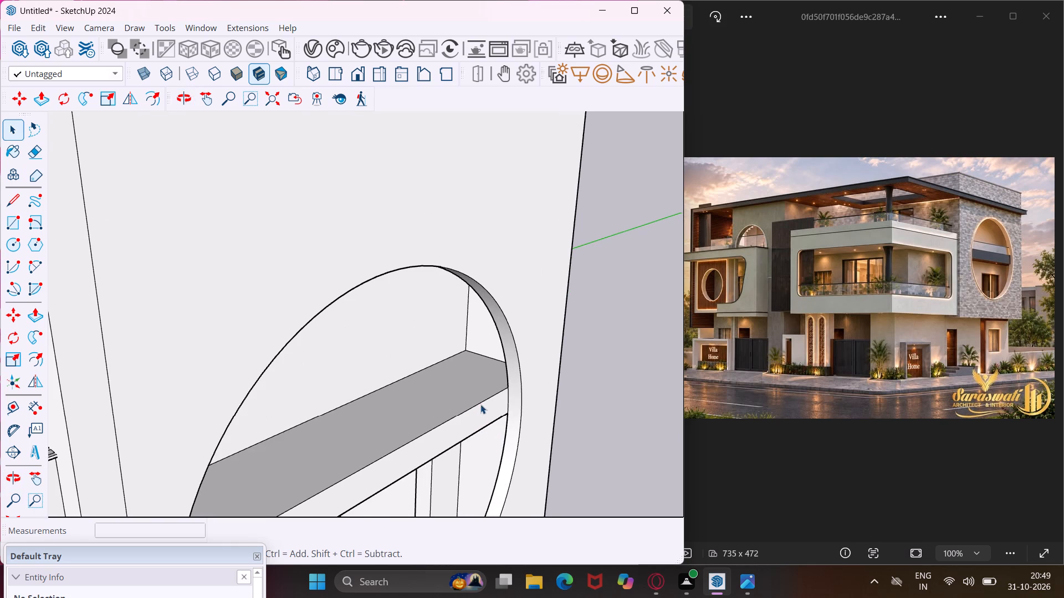
pyautogui.click(471, 395)
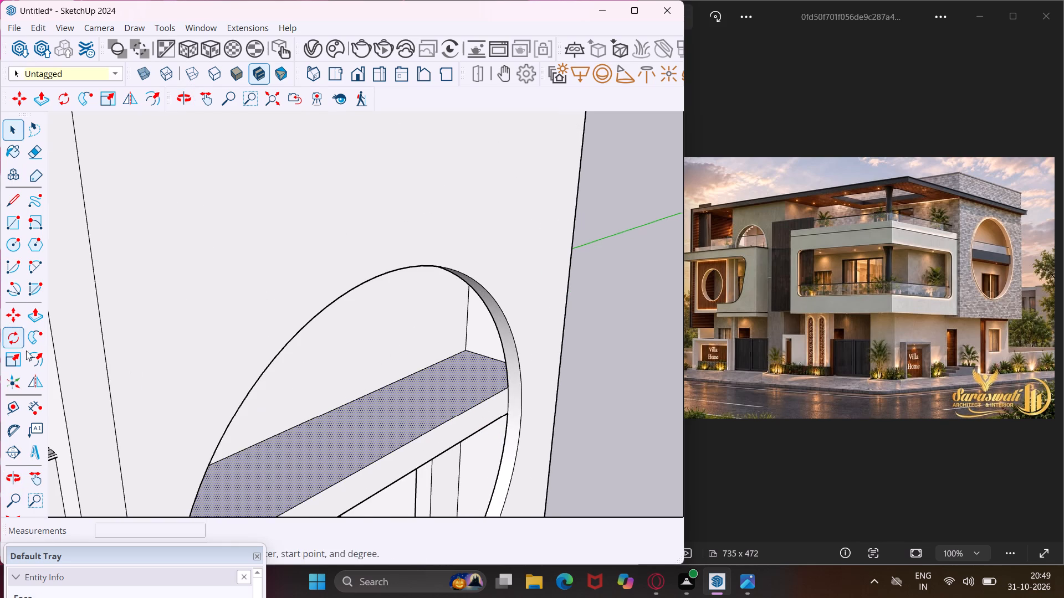
pyautogui.click(33, 353)
pyautogui.scroll(4, 415, 471)
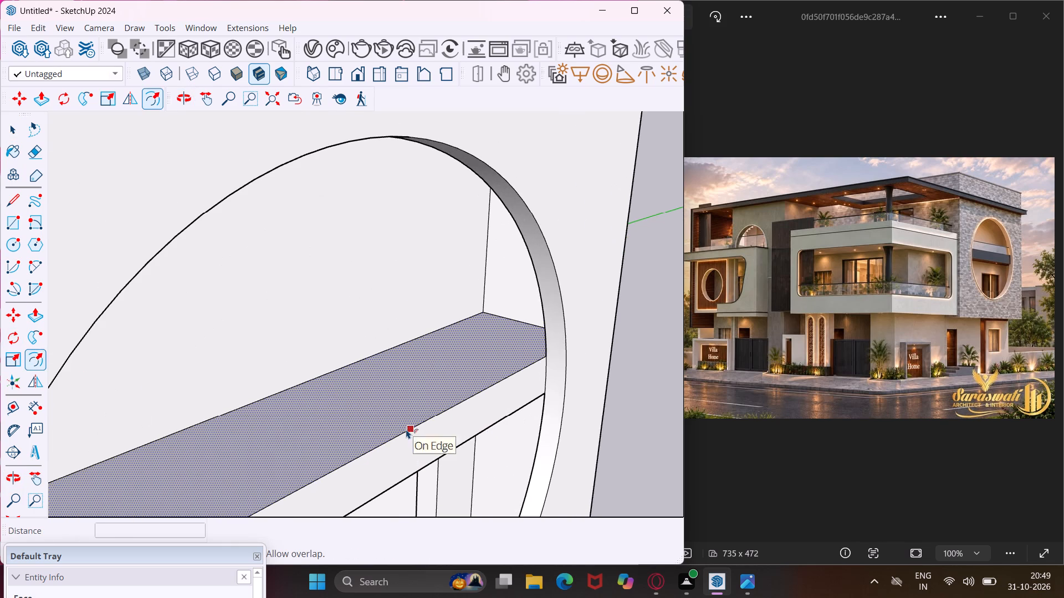
pyautogui.click(406, 429)
pyautogui.click(398, 425)
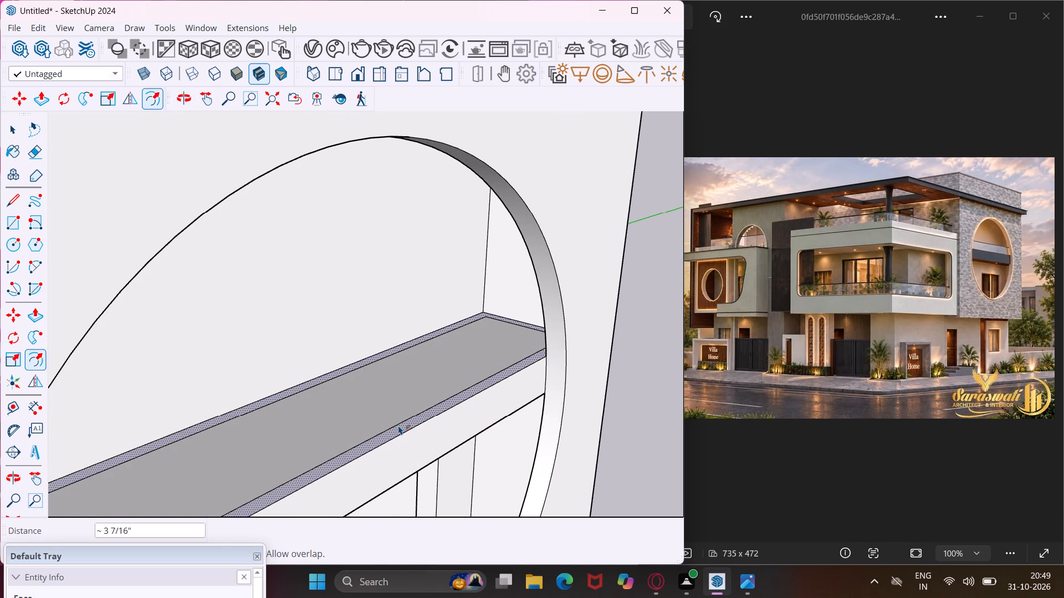
pyautogui.press('Escape')
pyautogui.press('space')
# Draw a line about 3 7/16" long extending the ledge's front offset line from its corner to the end wall.
pyautogui.scroll(-2, 401, 357)
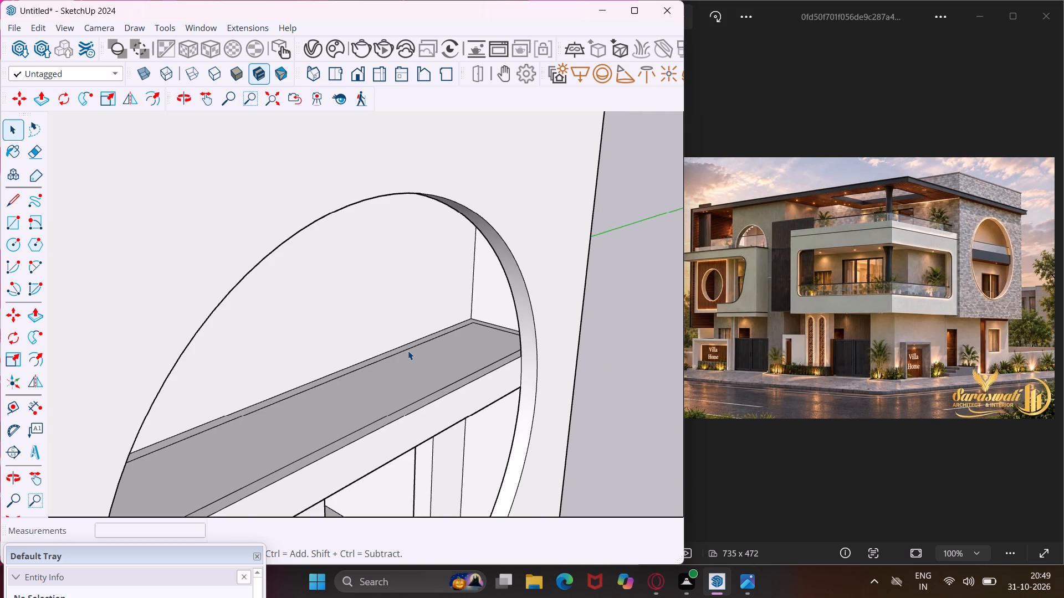
pyautogui.click(7, 205)
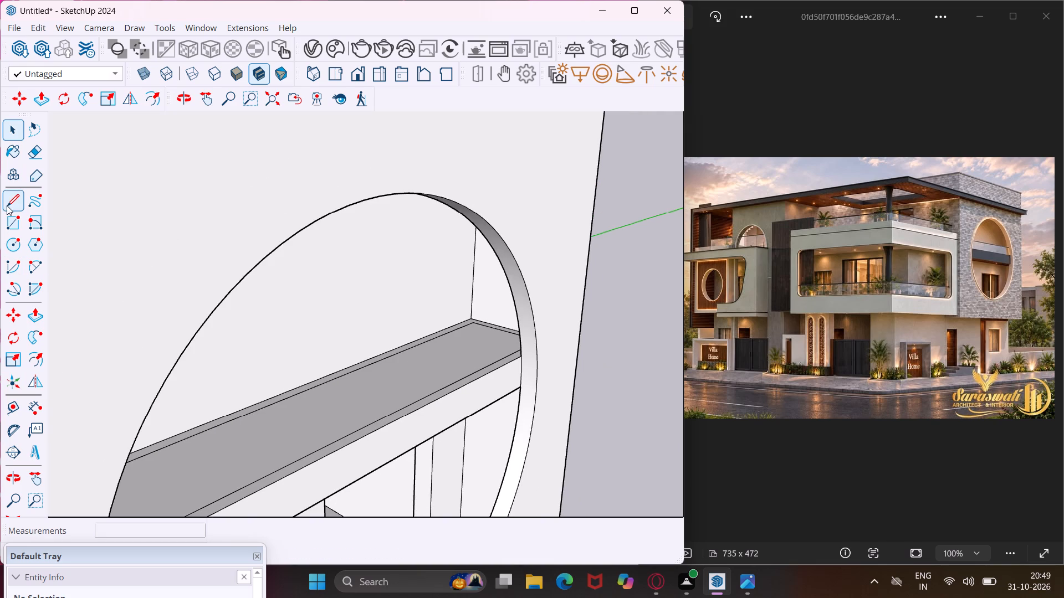
pyautogui.moveTo(417, 353); pyautogui.dragTo(488, 367, button='middle')
pyautogui.scroll(4, 484, 334)
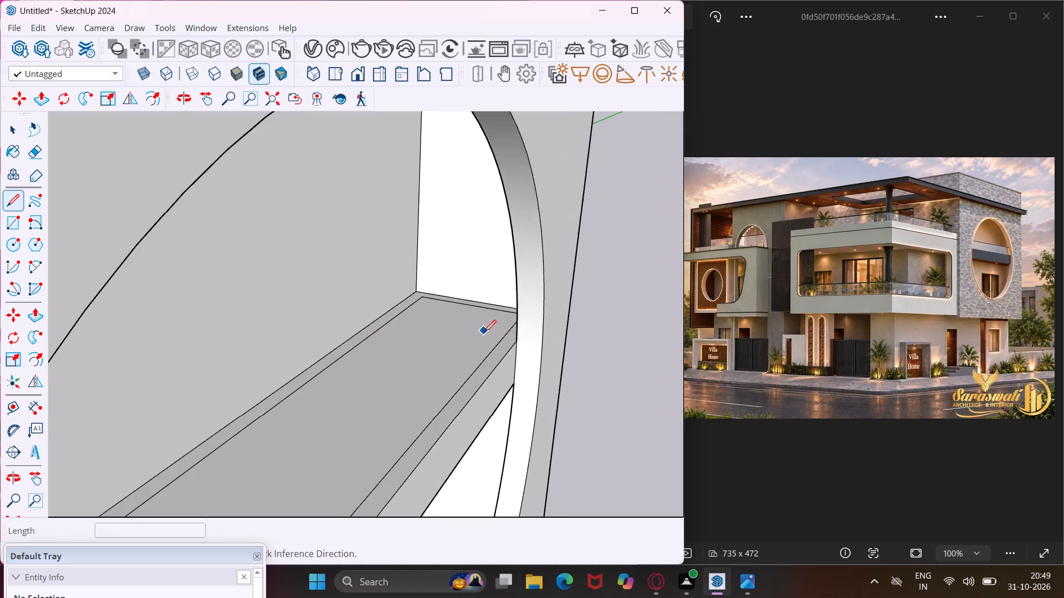
pyautogui.scroll(9, 493, 327)
pyautogui.moveTo(499, 321); pyautogui.dragTo(531, 321, button='middle')
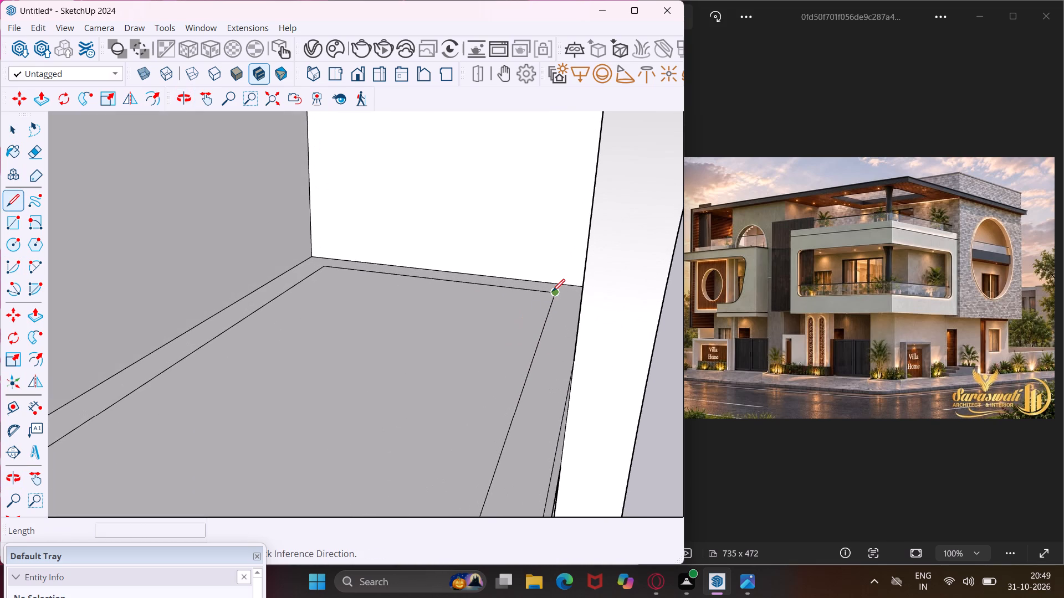
pyautogui.click(553, 291)
pyautogui.click(559, 281)
pyautogui.press('Escape')
# Draw a line extending the ledge's front offset line from its corner at the opposite end to that end wall.
pyautogui.scroll(-4, 540, 346)
pyautogui.moveTo(535, 352); pyautogui.dragTo(367, 365, button='middle')
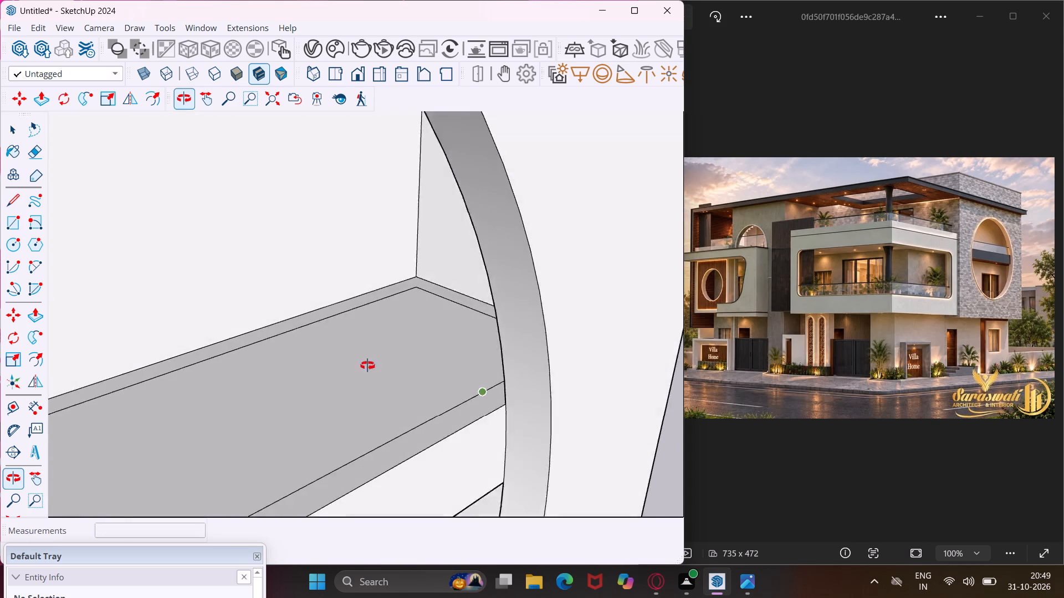
pyautogui.moveTo(367, 365); pyautogui.dragTo(365, 365, button='middle')
pyautogui.scroll(-19, 403, 274)
pyautogui.moveTo(381, 295); pyautogui.dragTo(115, 327, button='middle')
pyautogui.scroll(15, 231, 265)
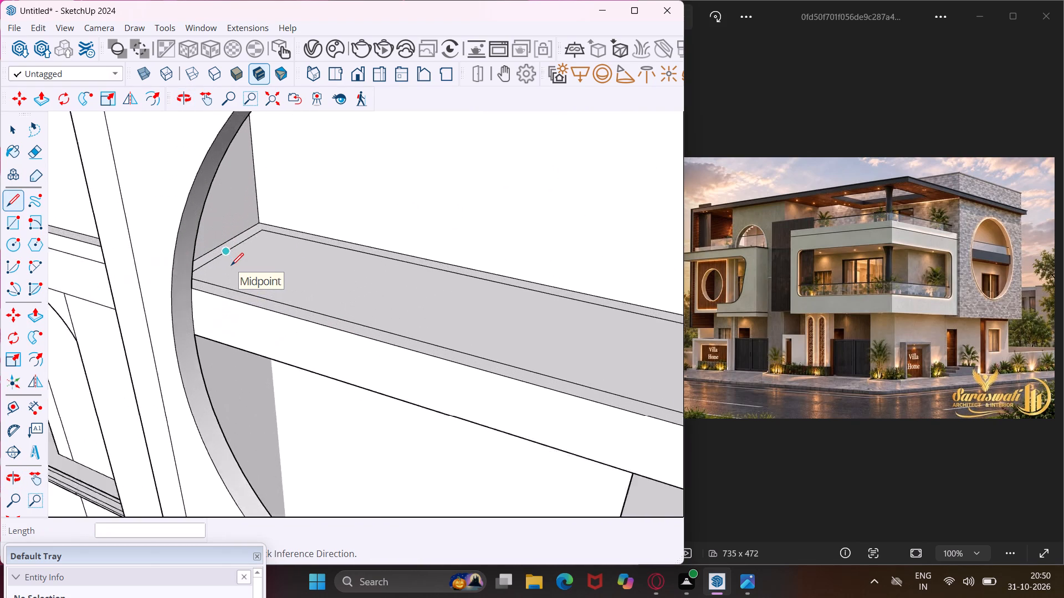
pyautogui.scroll(1, 231, 265)
pyautogui.moveTo(221, 267); pyautogui.dragTo(158, 283, button='middle')
pyautogui.scroll(10, 158, 283)
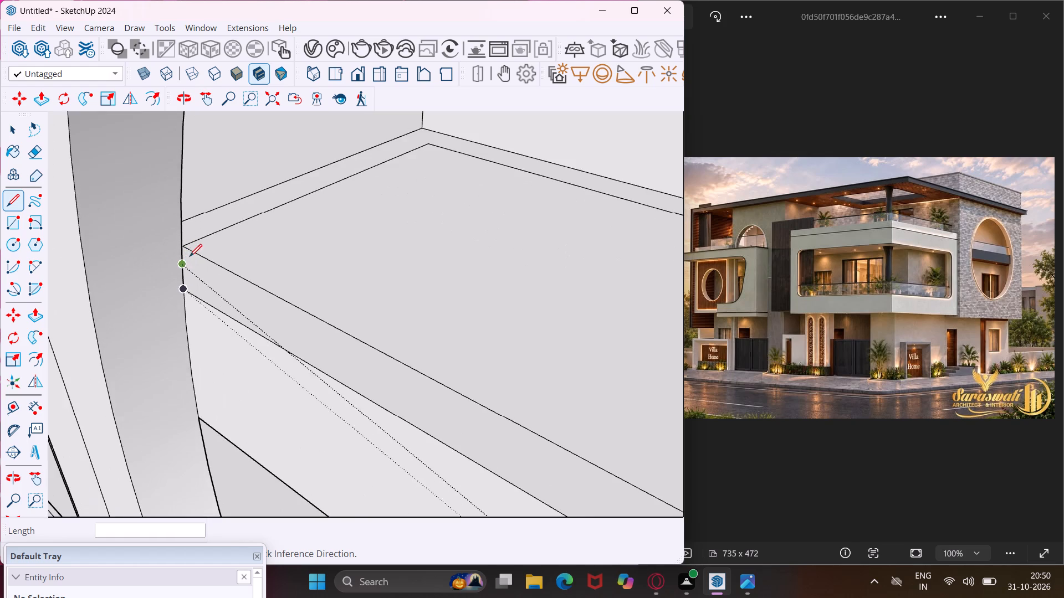
pyautogui.moveTo(188, 255); pyautogui.dragTo(126, 267, button='middle')
pyautogui.scroll(4, 180, 232)
pyautogui.click(192, 229)
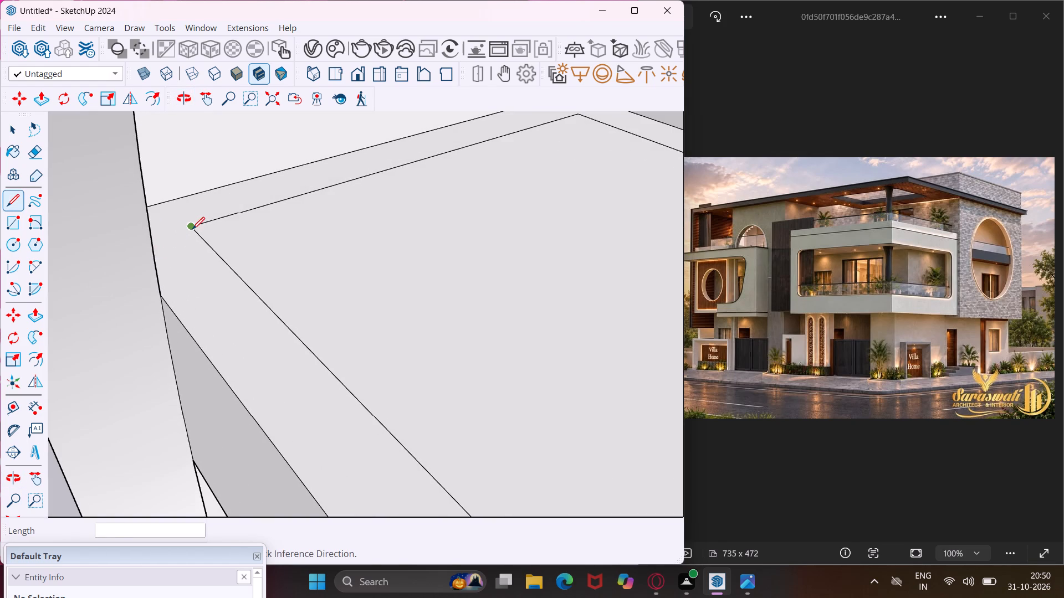
pyautogui.click(168, 199)
pyautogui.press('Escape')
pyautogui.press('space')
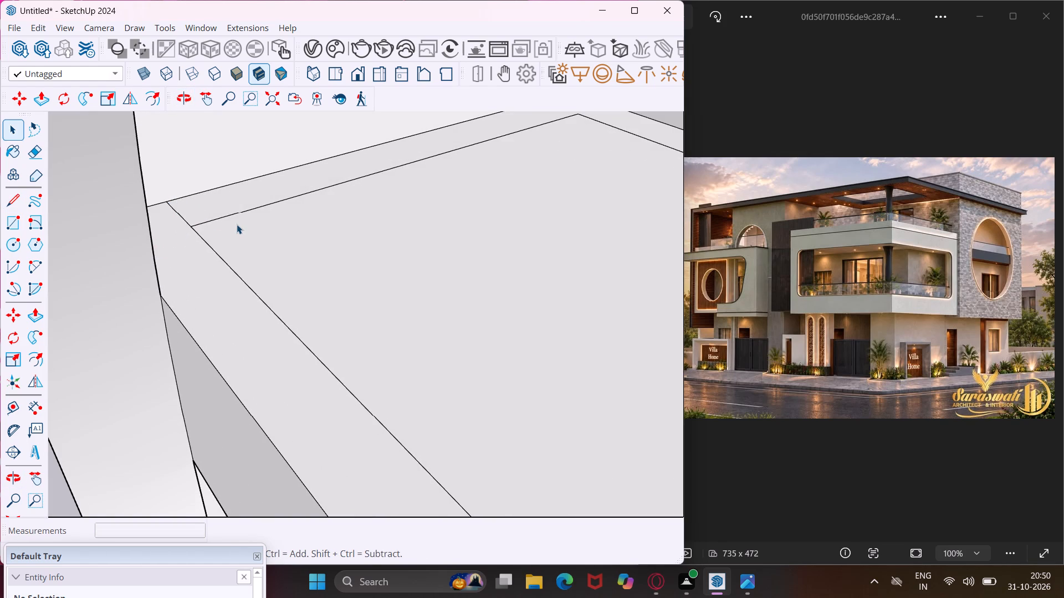
# Erase the leftover offset lines along the back wall and both end walls on the ledge top, keeping the front strip.
pyautogui.press('e')
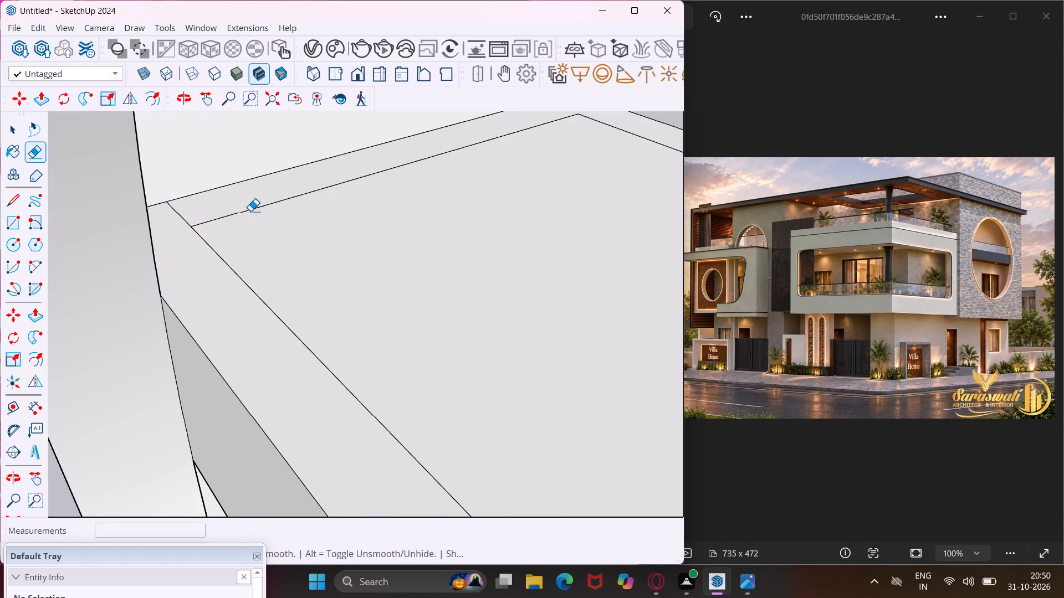
pyautogui.click(250, 210)
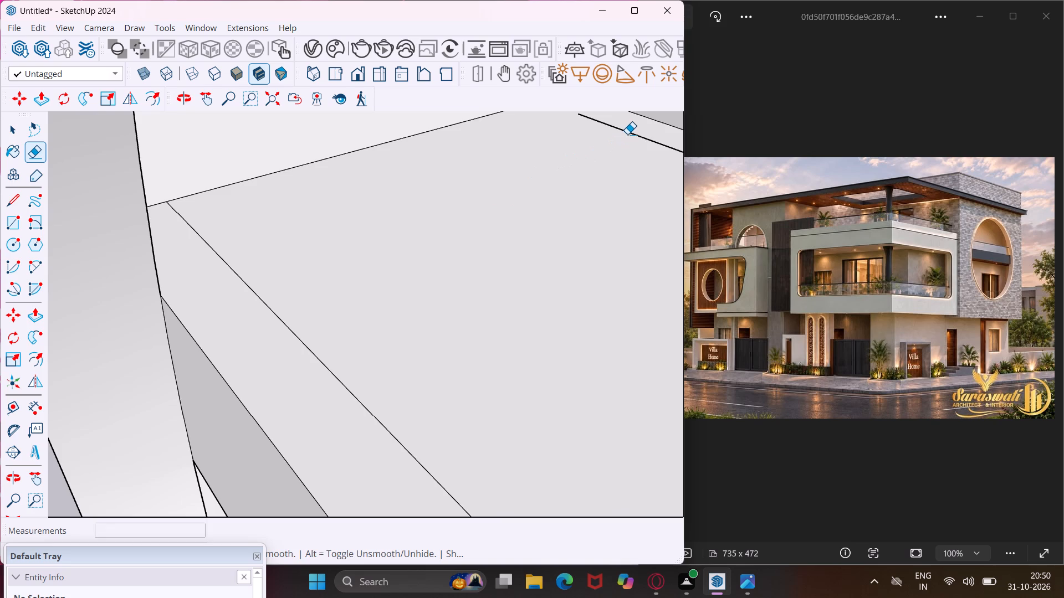
pyautogui.click(631, 133)
pyautogui.scroll(-5, 440, 200)
pyautogui.moveTo(431, 208); pyautogui.dragTo(493, 221, button='middle')
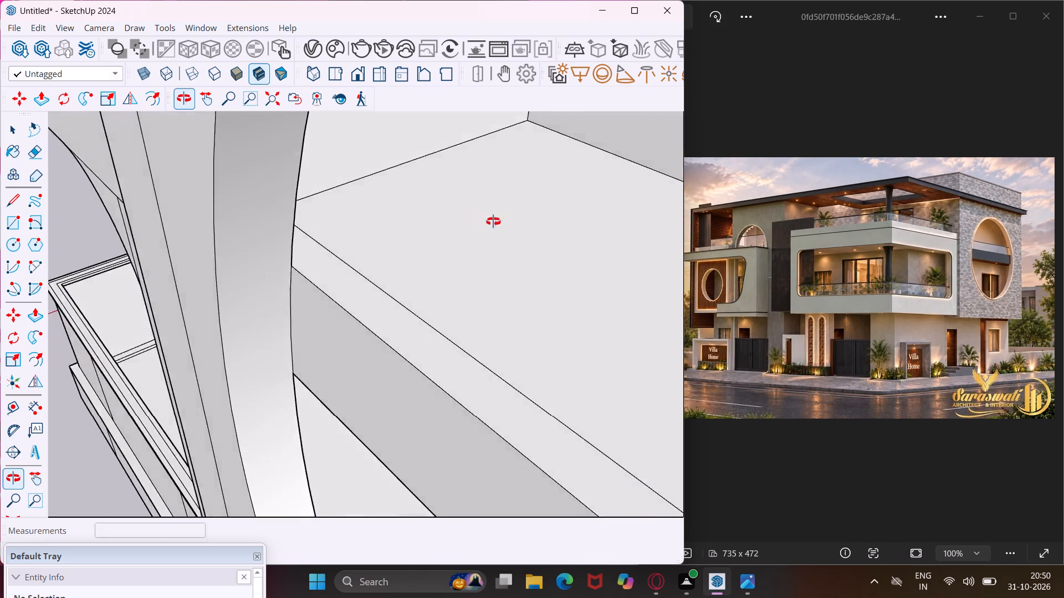
pyautogui.moveTo(493, 221); pyautogui.dragTo(585, 221, button='middle')
pyautogui.scroll(-11, 382, 211)
pyautogui.scroll(-6, 329, 225)
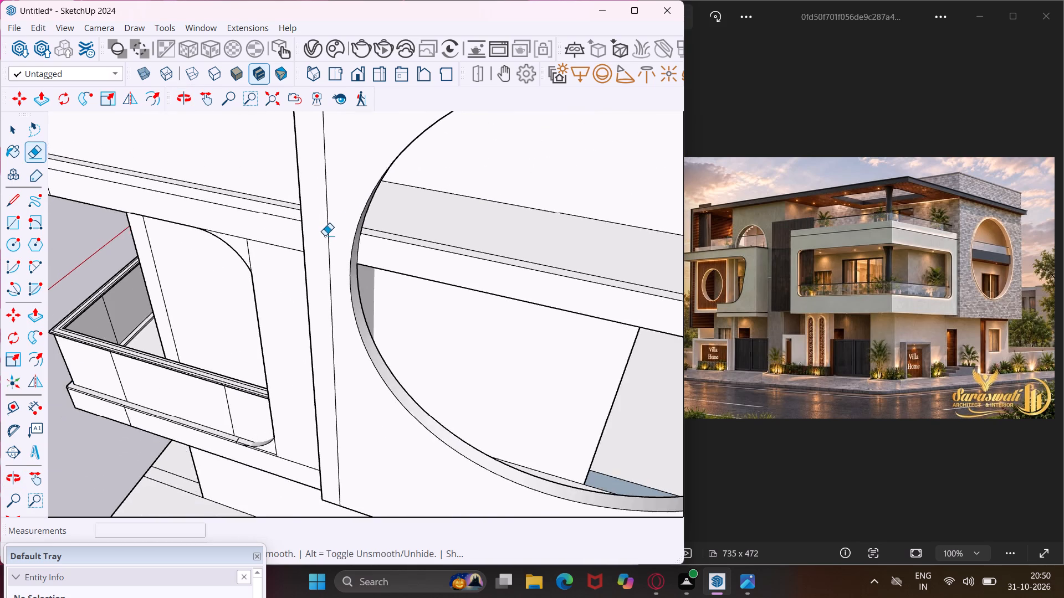
pyautogui.scroll(-6, 318, 235)
pyautogui.moveTo(293, 276); pyautogui.dragTo(542, 282, button='middle')
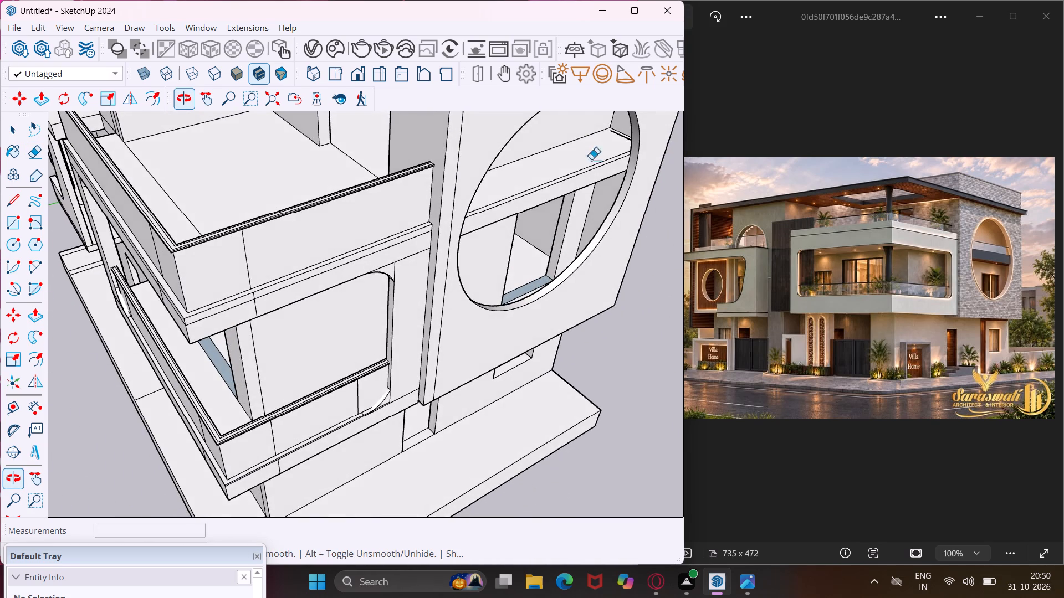
pyautogui.scroll(16, 616, 146)
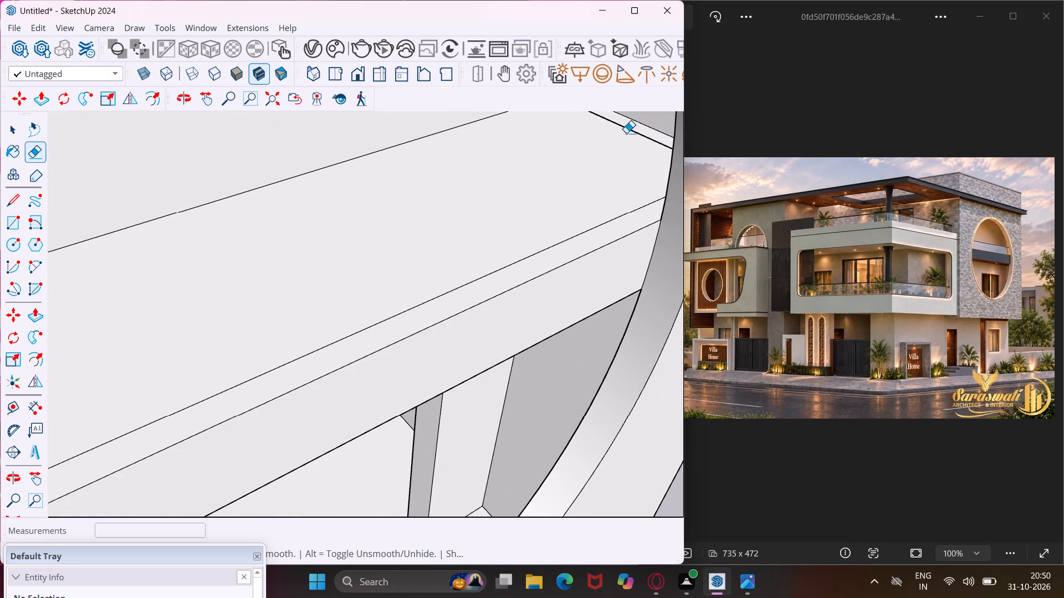
pyautogui.click(627, 128)
pyautogui.press('Escape')
pyautogui.press('space')
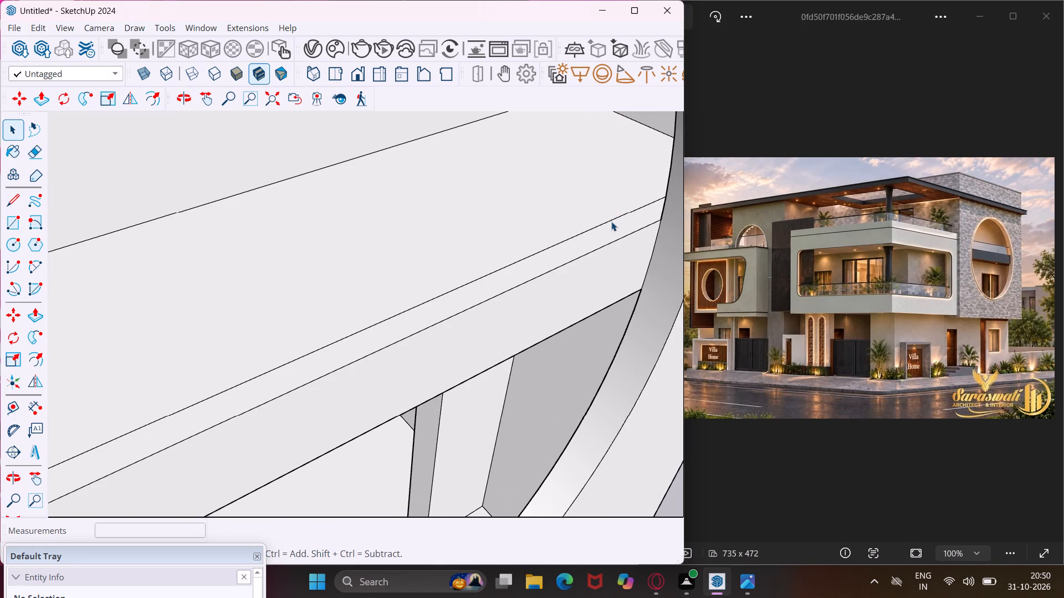
# Offset the narrow front strip of the ledge's top face inward by about 1 1/8".
pyautogui.scroll(3, 611, 221)
pyautogui.click(611, 232)
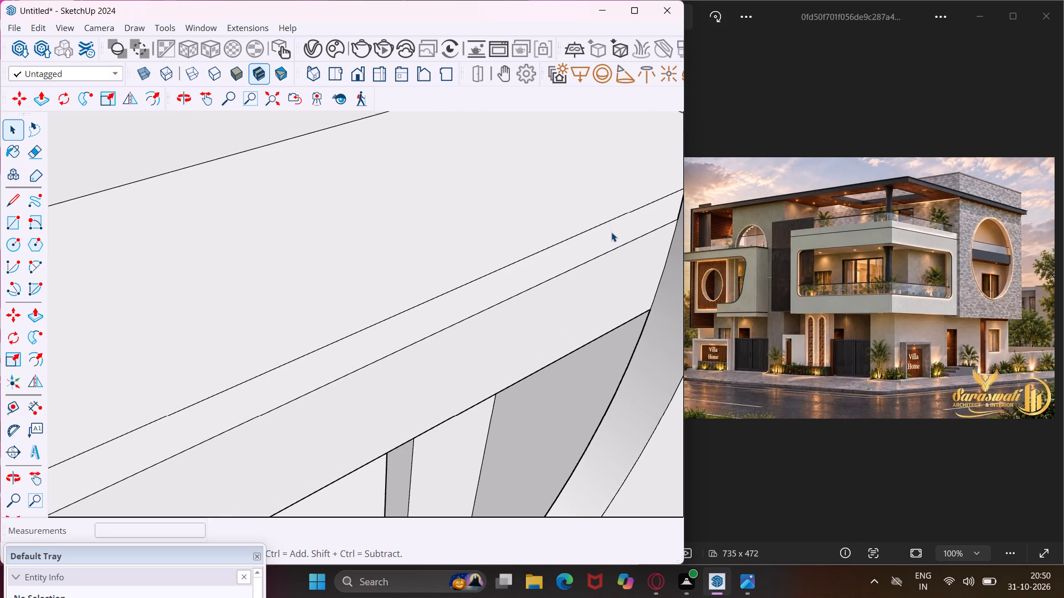
pyautogui.click(38, 352)
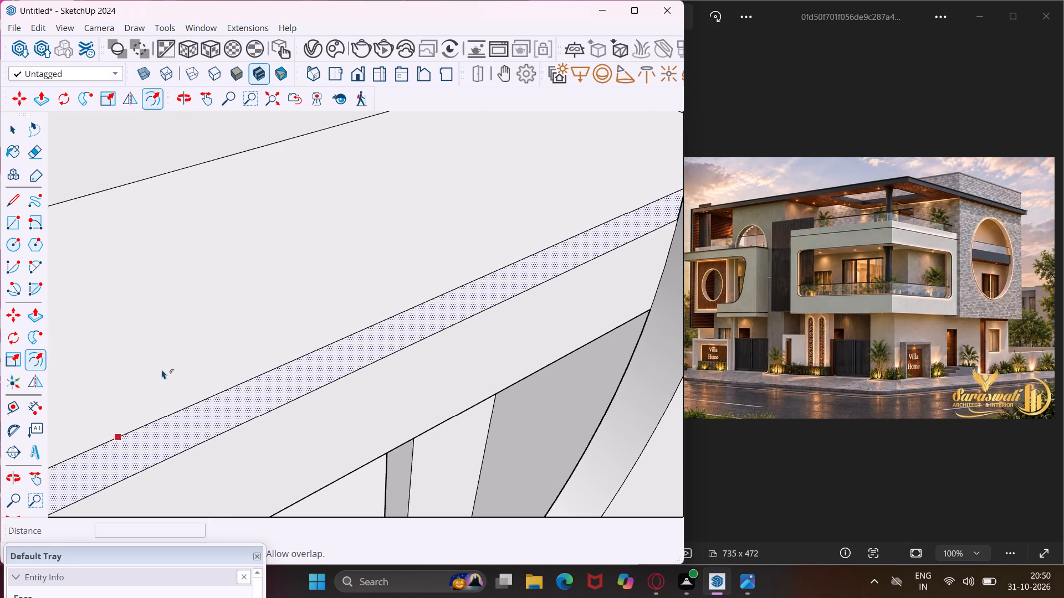
pyautogui.scroll(8, 274, 383)
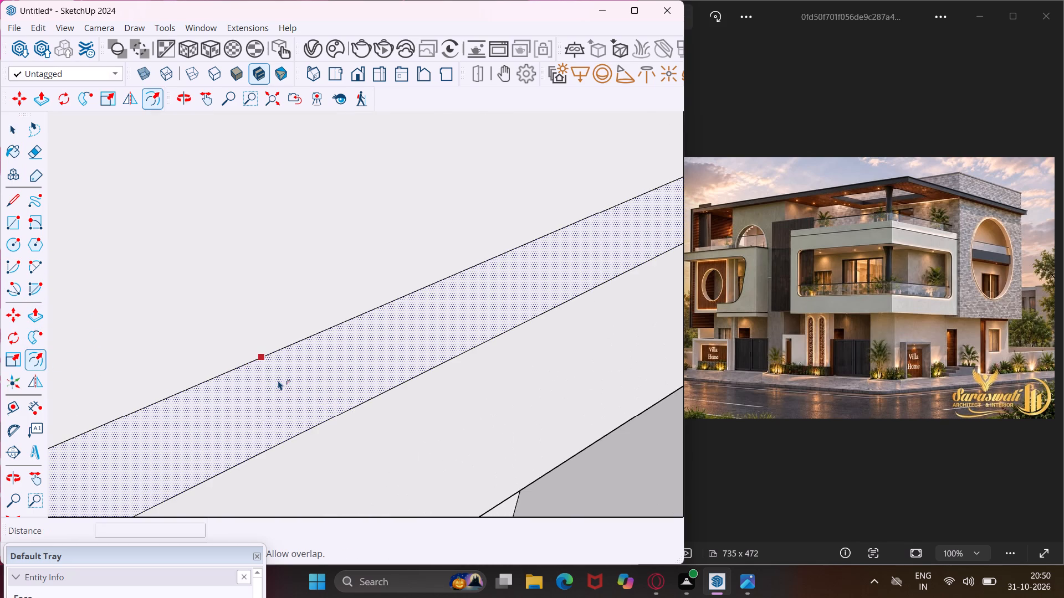
pyautogui.click(278, 380)
pyautogui.press('Escape')
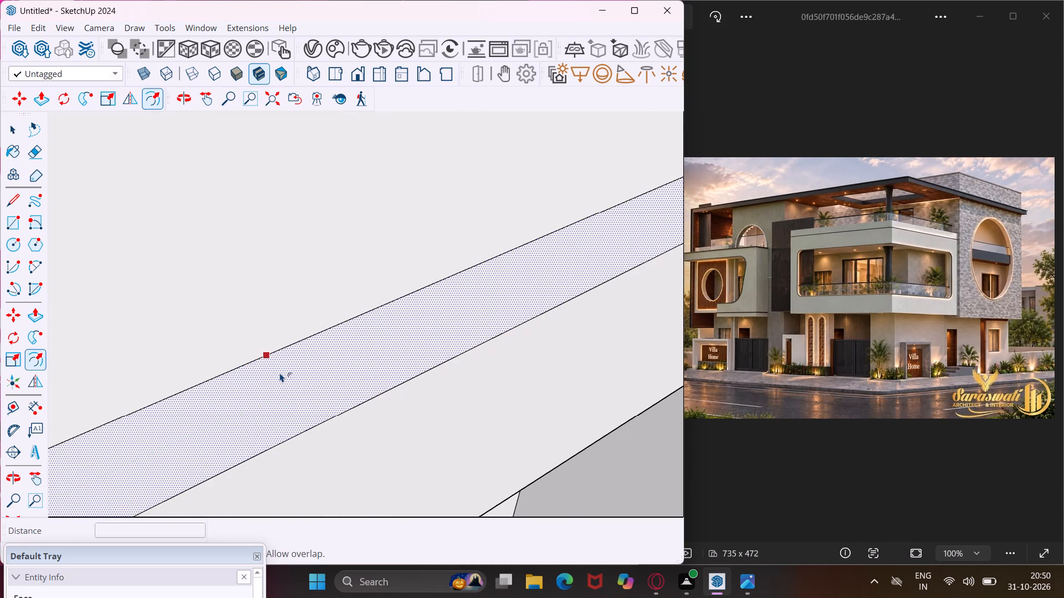
pyautogui.click(279, 371)
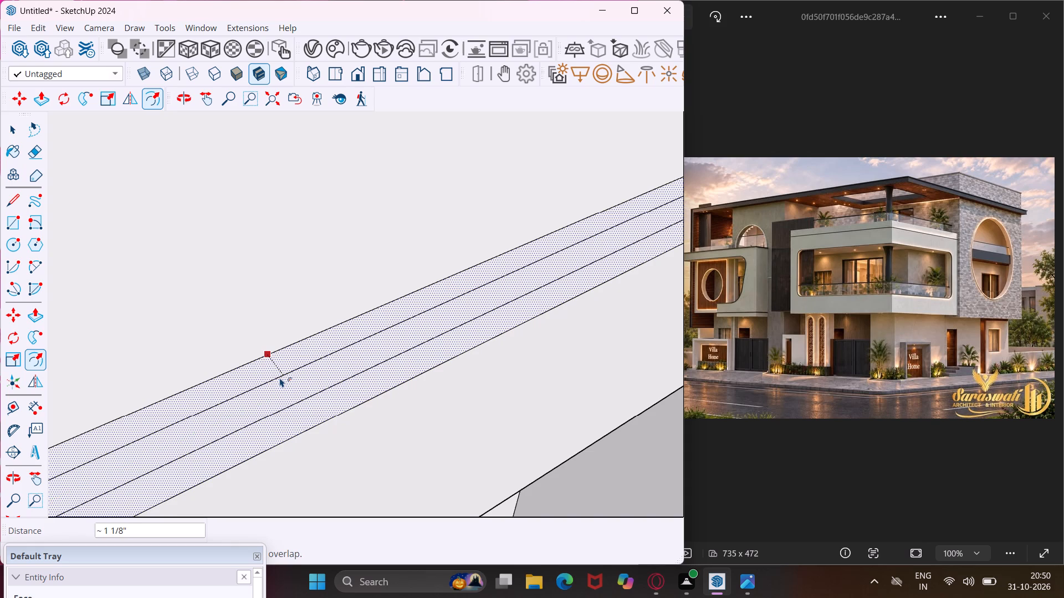
pyautogui.click(280, 378)
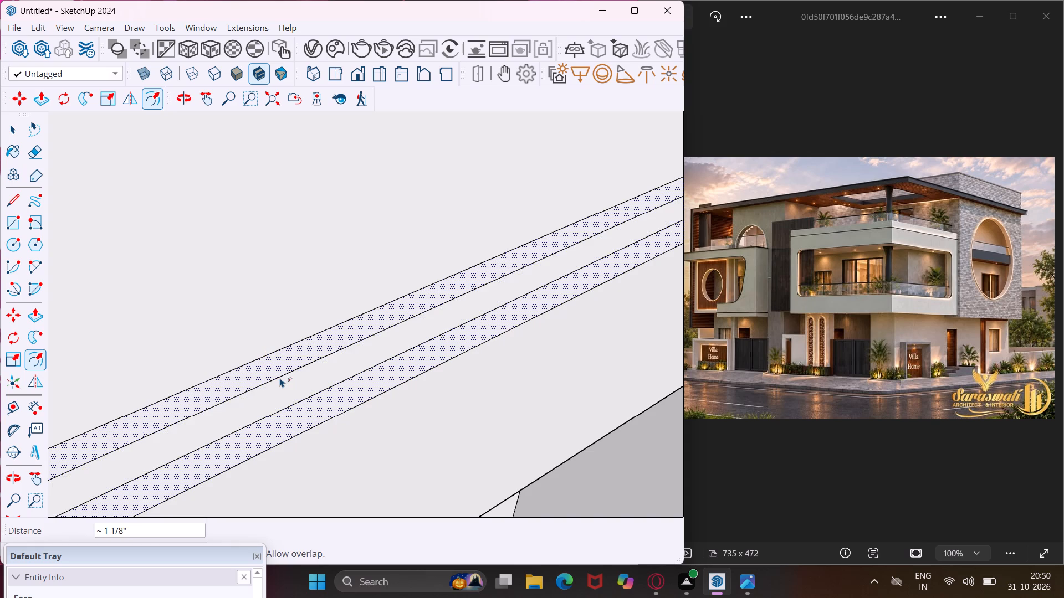
pyautogui.press('Escape')
pyautogui.press('space')
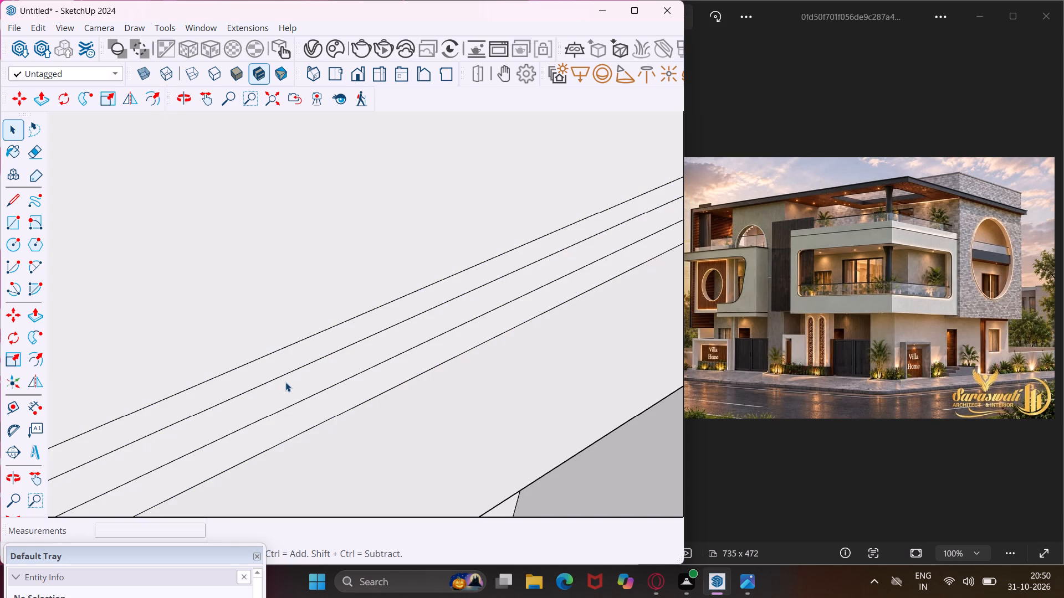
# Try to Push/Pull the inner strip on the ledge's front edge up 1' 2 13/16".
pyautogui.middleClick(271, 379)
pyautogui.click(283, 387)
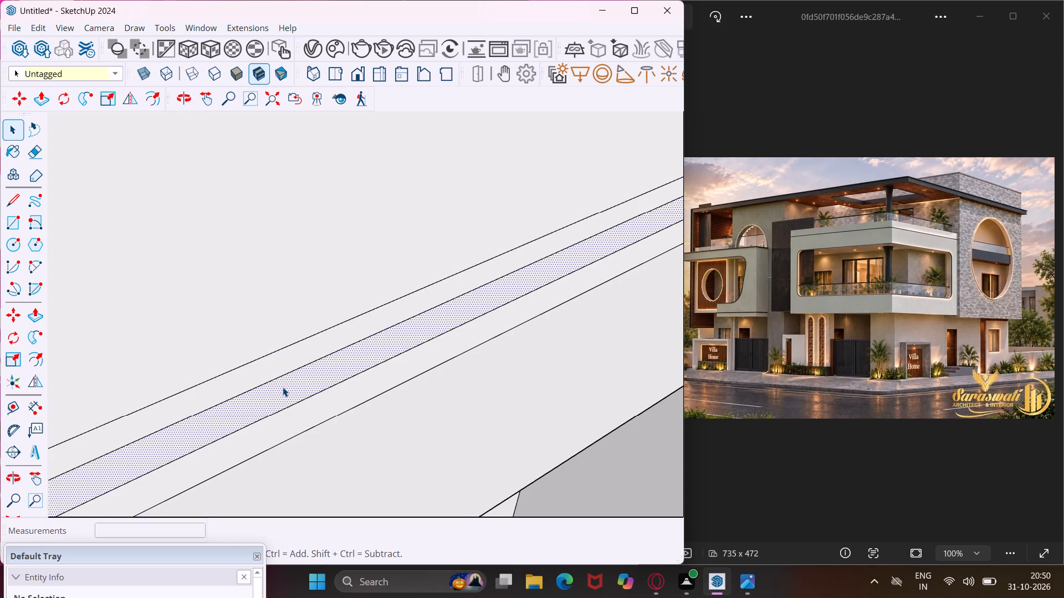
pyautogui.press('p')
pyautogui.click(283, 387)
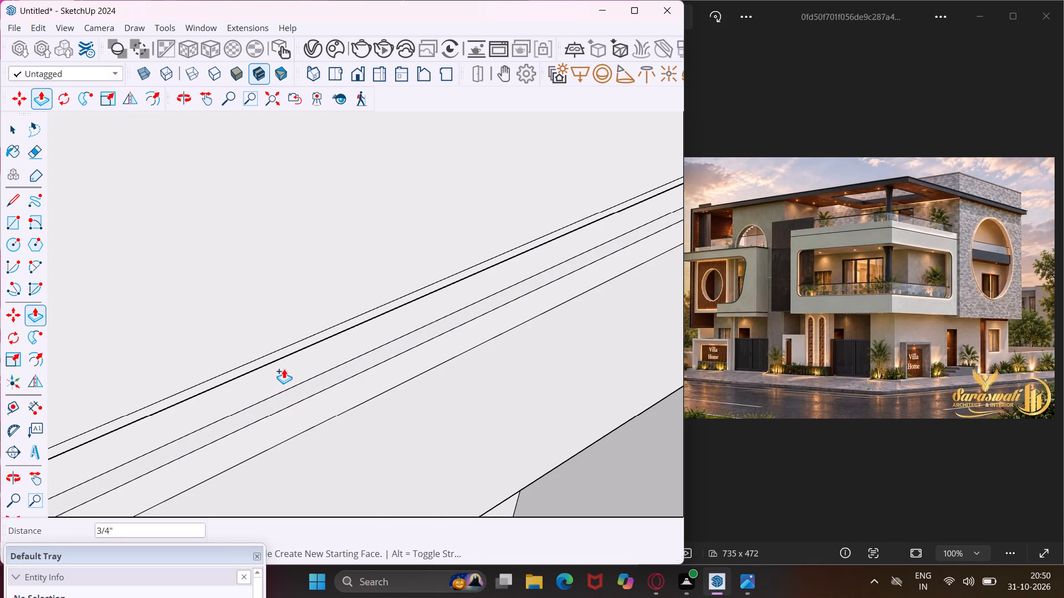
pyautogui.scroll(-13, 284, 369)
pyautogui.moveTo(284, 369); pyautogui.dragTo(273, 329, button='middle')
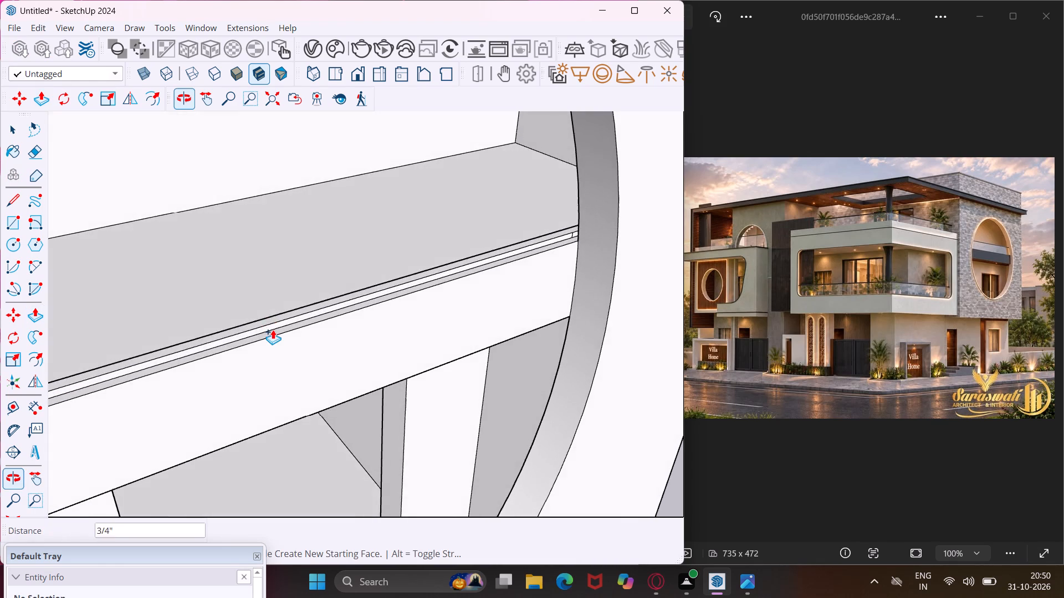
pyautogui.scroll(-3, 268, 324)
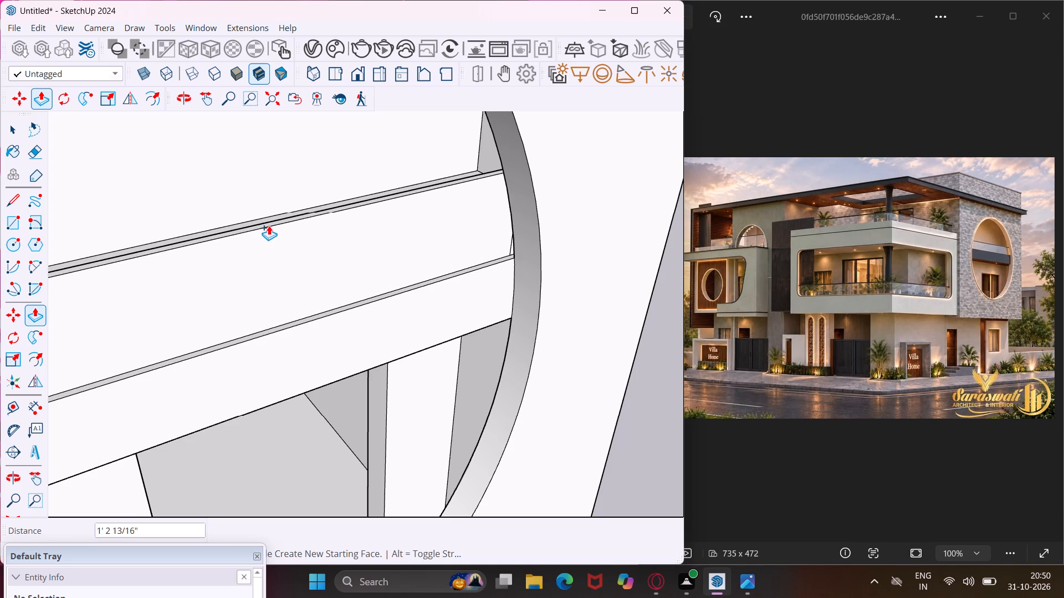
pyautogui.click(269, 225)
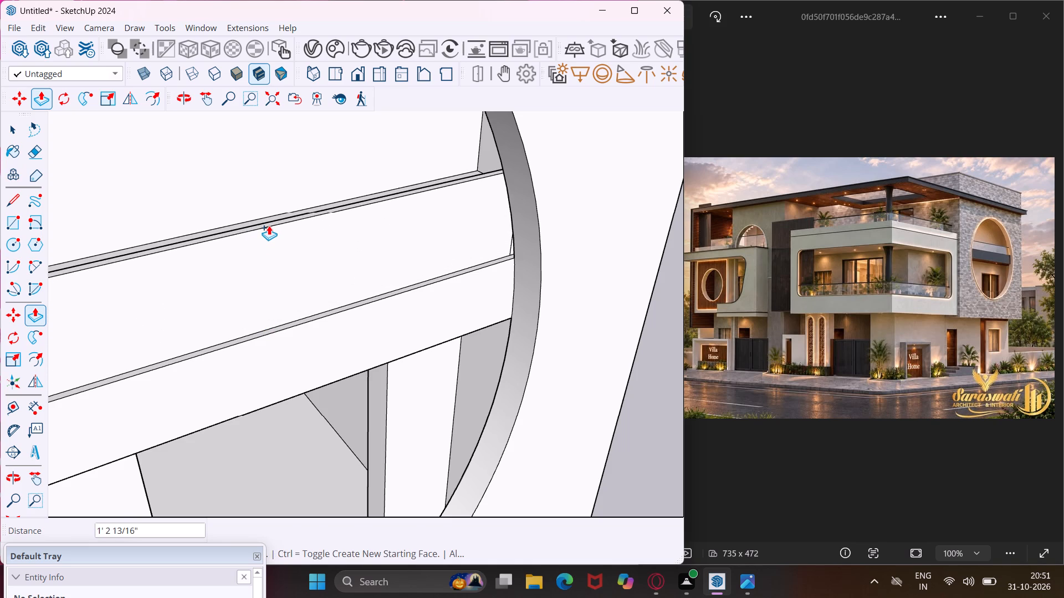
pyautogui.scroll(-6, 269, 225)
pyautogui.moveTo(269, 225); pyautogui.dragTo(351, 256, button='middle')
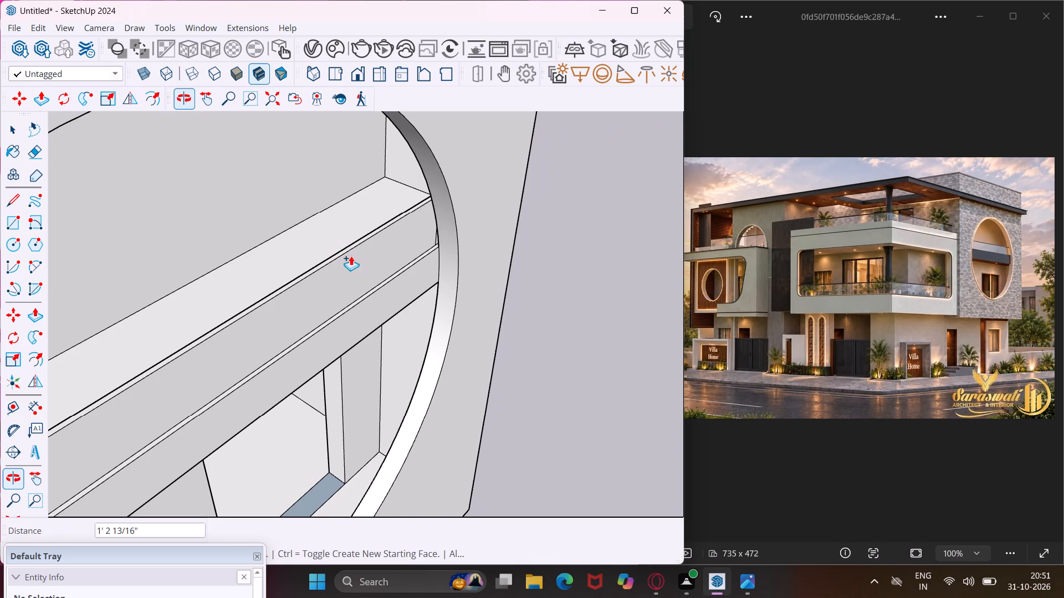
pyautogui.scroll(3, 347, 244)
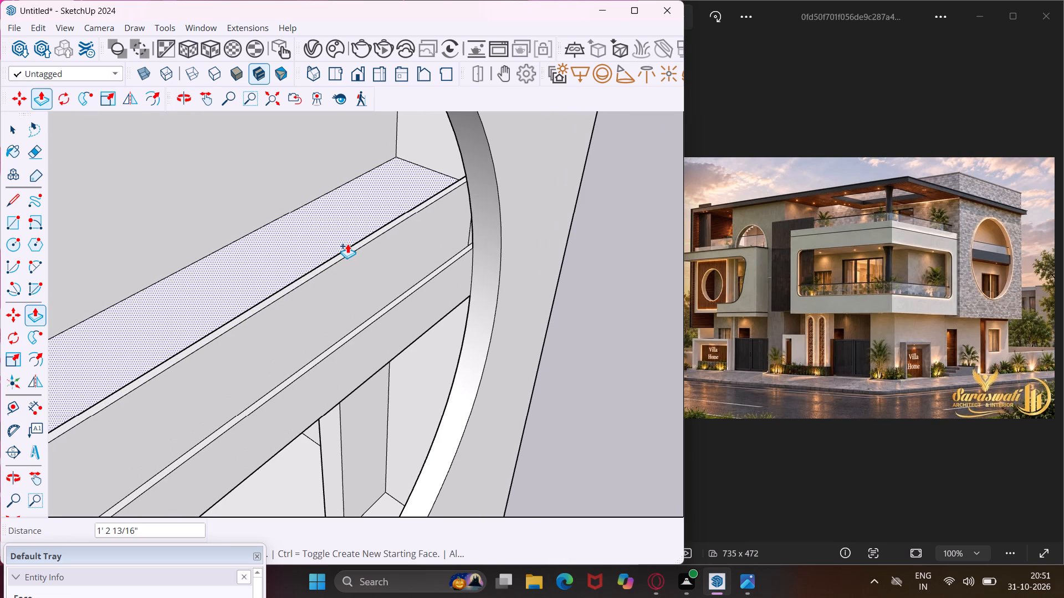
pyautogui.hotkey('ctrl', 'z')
# Push/Pull the inner strip on the ledge's front edge up 1' 3/4" to form a thin parapet.
pyautogui.scroll(4, 344, 332)
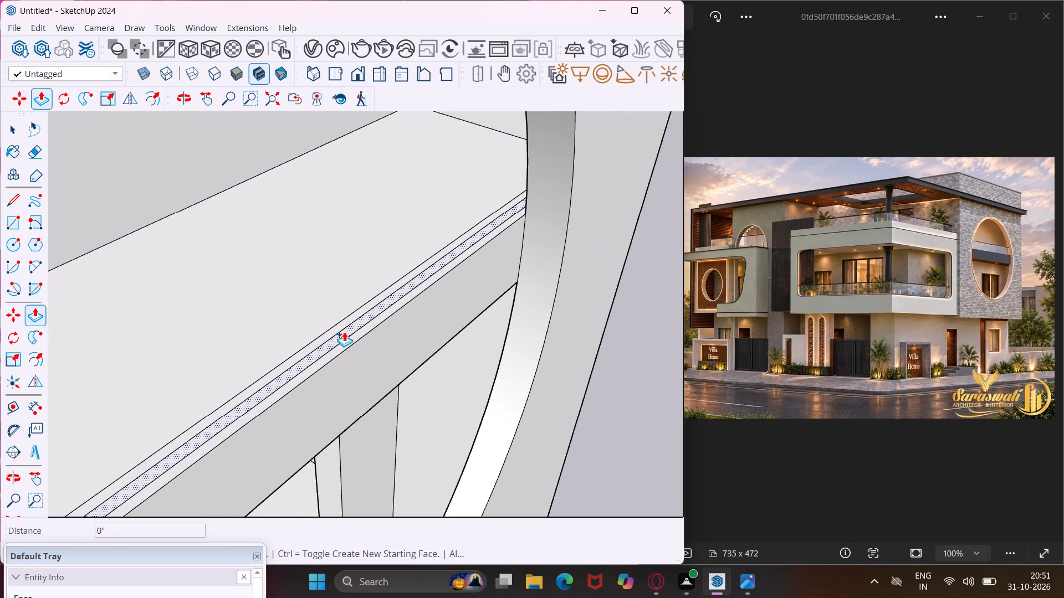
pyautogui.click(344, 332)
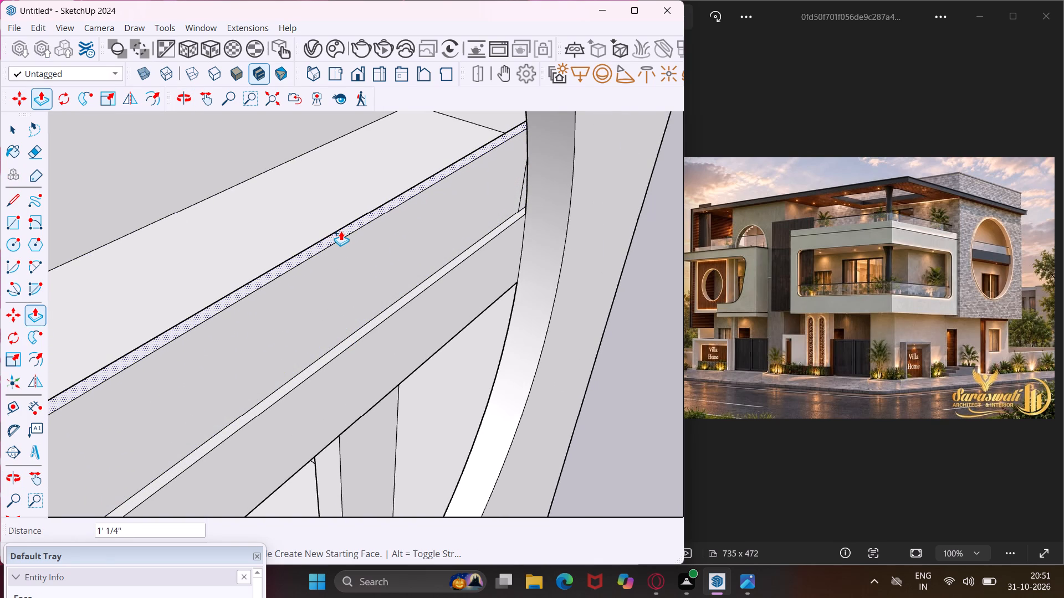
pyautogui.click(340, 227)
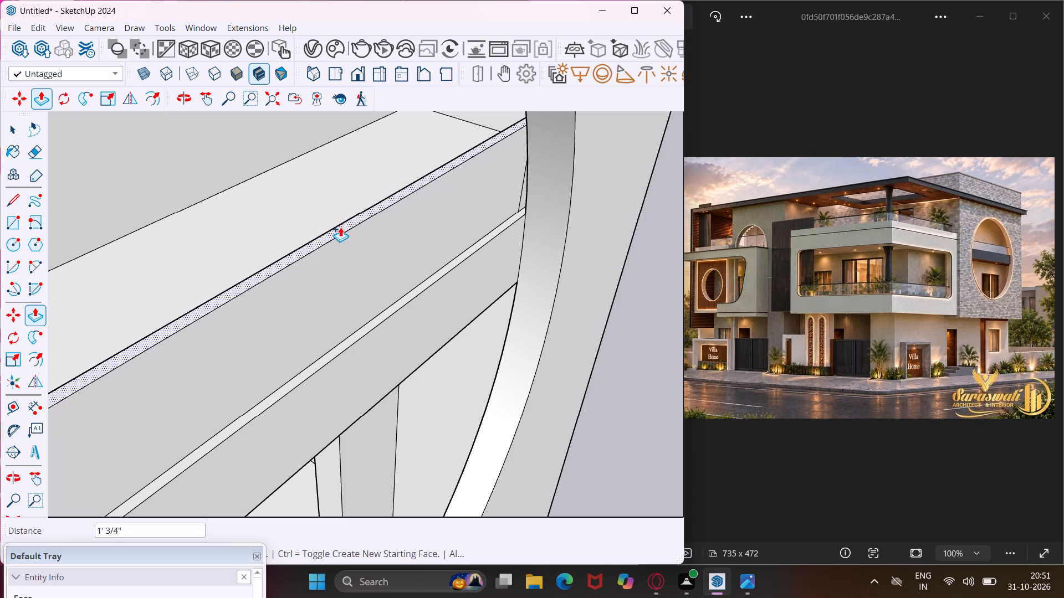
pyautogui.press('Escape')
pyautogui.press('space')
# Offset the top face of the ledge's thin raised parapet outward by about 7/8".
pyautogui.scroll(3, 340, 227)
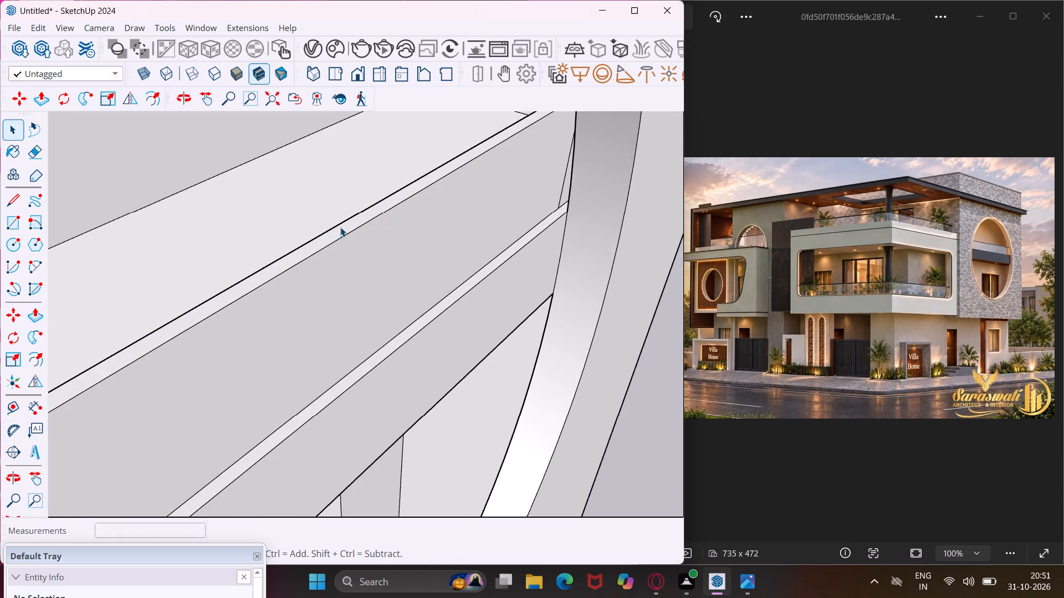
pyautogui.scroll(4, 340, 227)
pyautogui.click(345, 235)
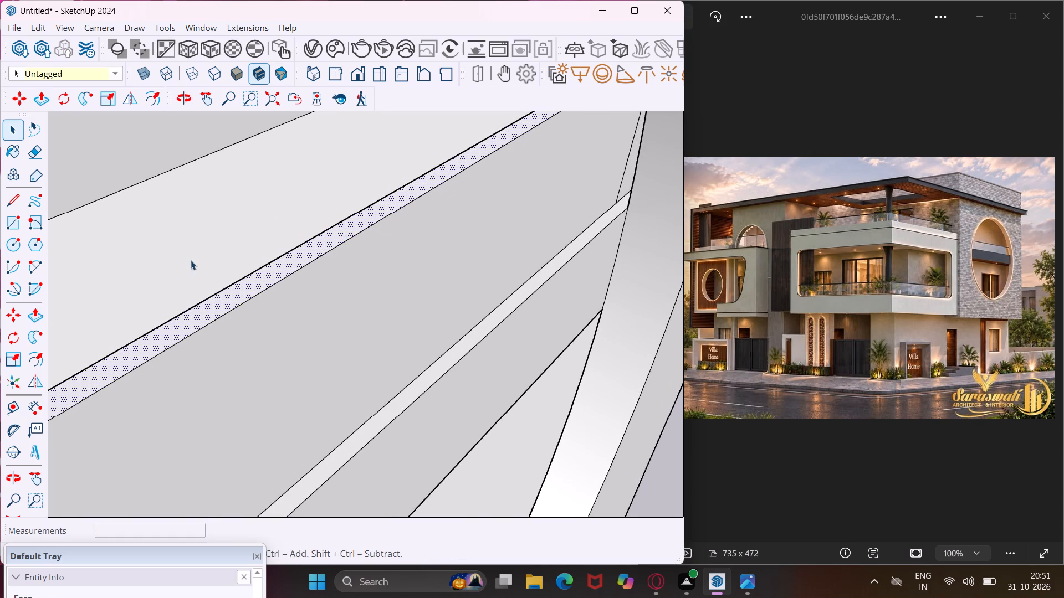
pyautogui.click(40, 359)
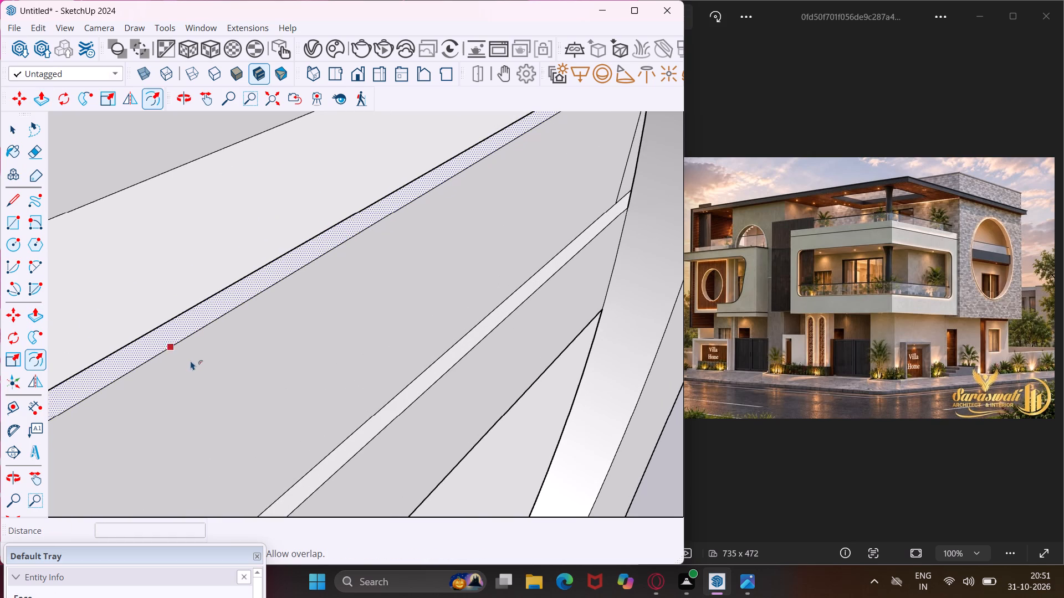
pyautogui.click(193, 354)
pyautogui.click(195, 354)
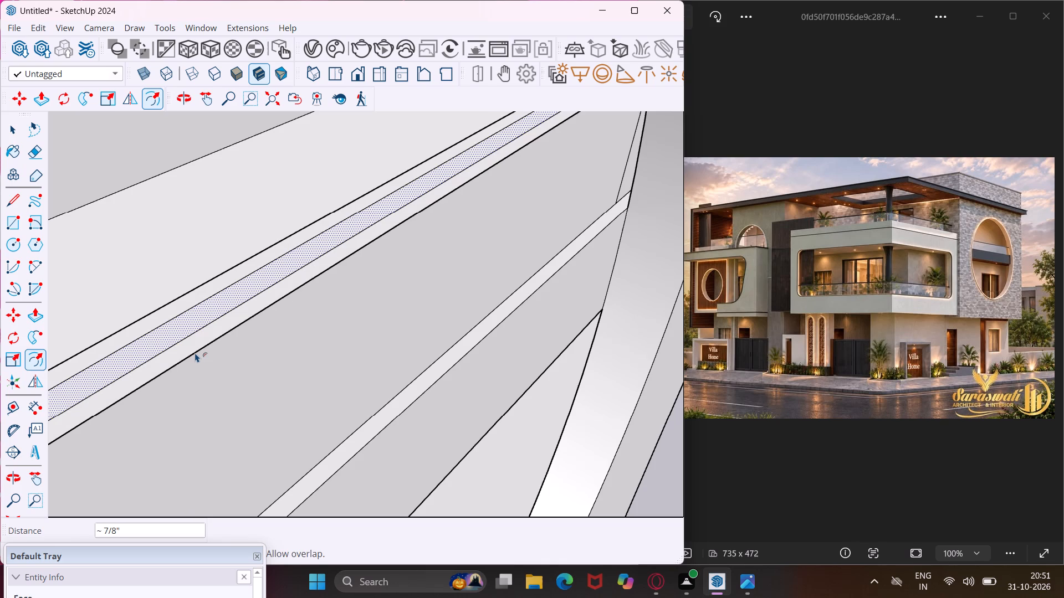
pyautogui.press('Escape')
pyautogui.press('space')
pyautogui.scroll(4, 181, 340)
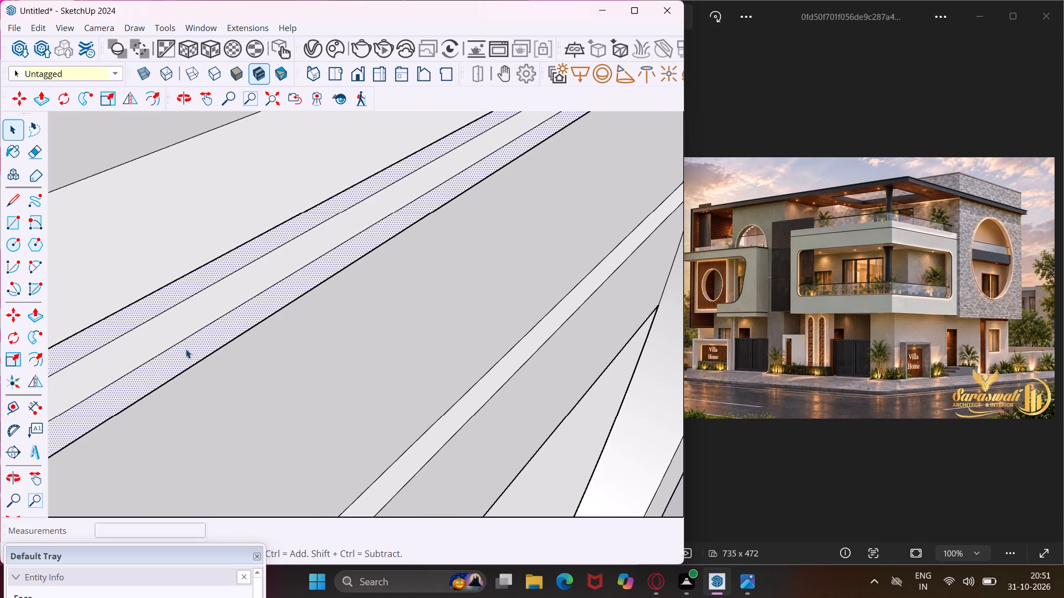
# Push/Pull the strips on top of the ledge's thin parapet up about 3/8" to form its cap.
pyautogui.click(183, 328)
pyautogui.press('p')
pyautogui.click(183, 328)
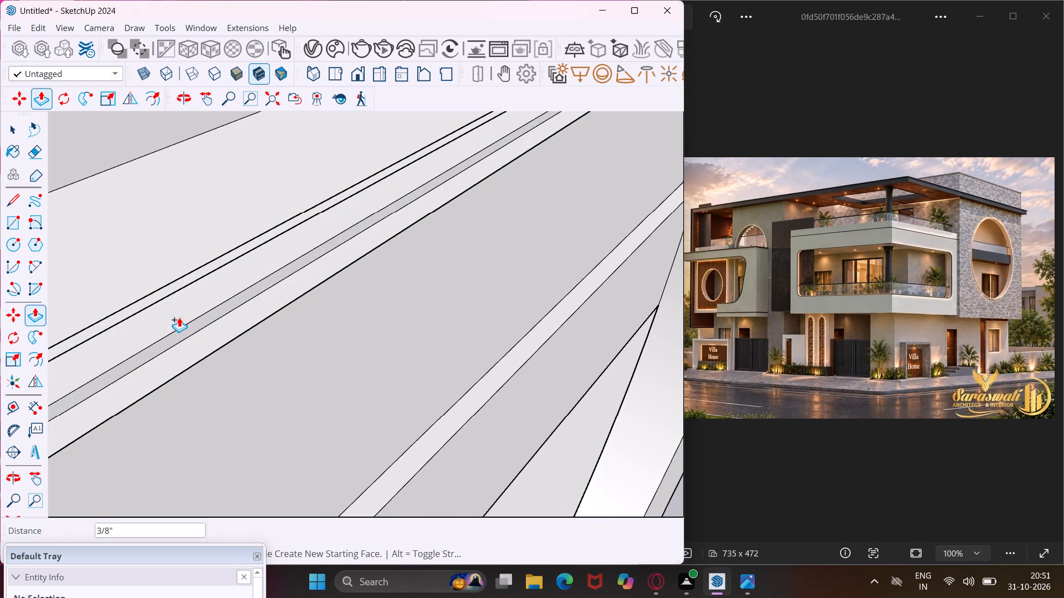
pyautogui.click(179, 317)
pyautogui.doubleClick(201, 339)
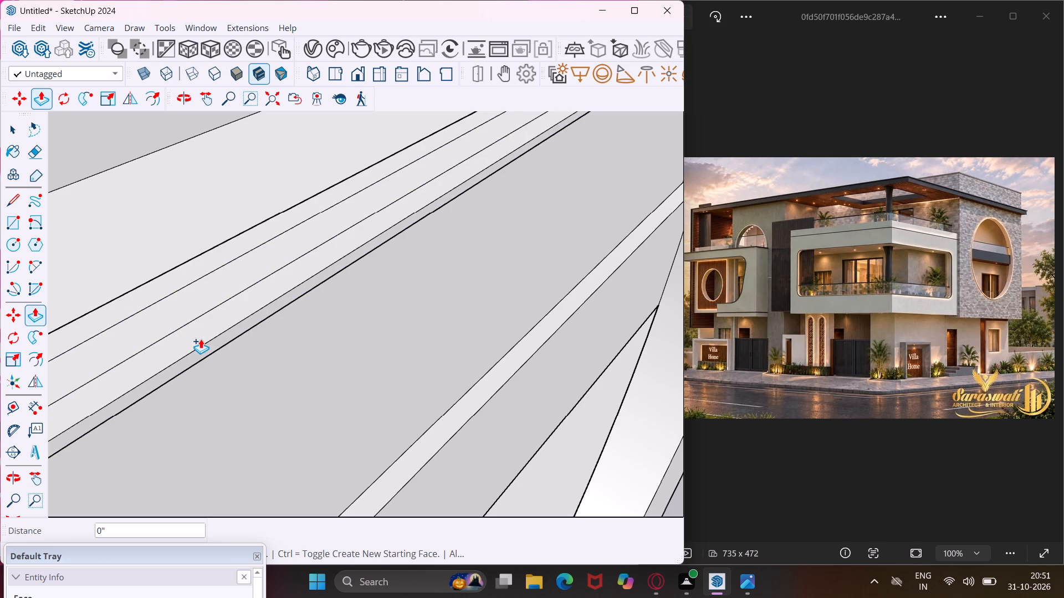
pyautogui.scroll(-20, 199, 311)
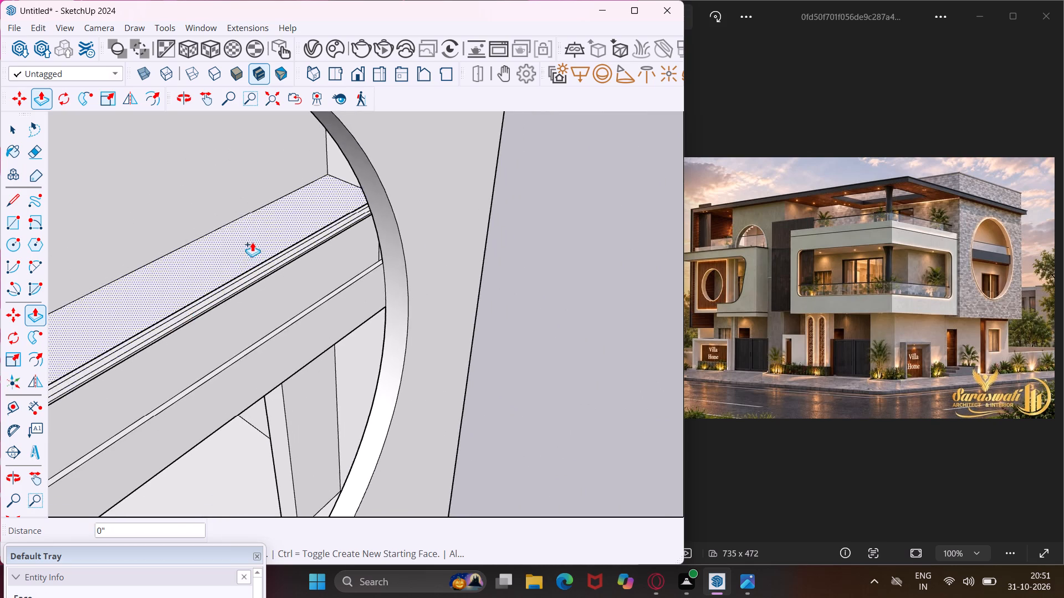
pyautogui.scroll(-20, 253, 241)
pyautogui.scroll(-4, 254, 249)
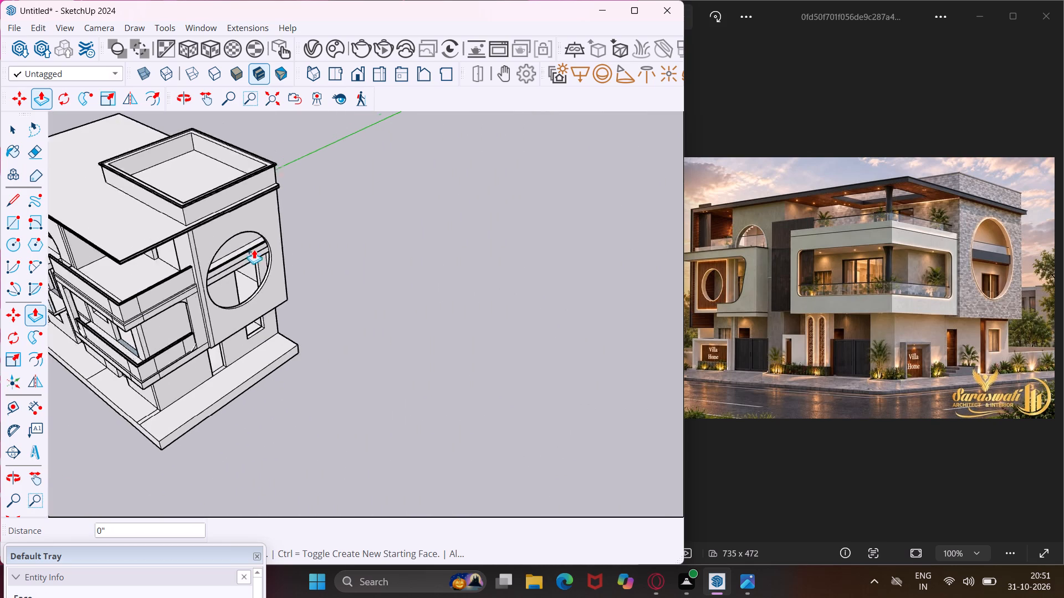
pyautogui.scroll(-1, 254, 249)
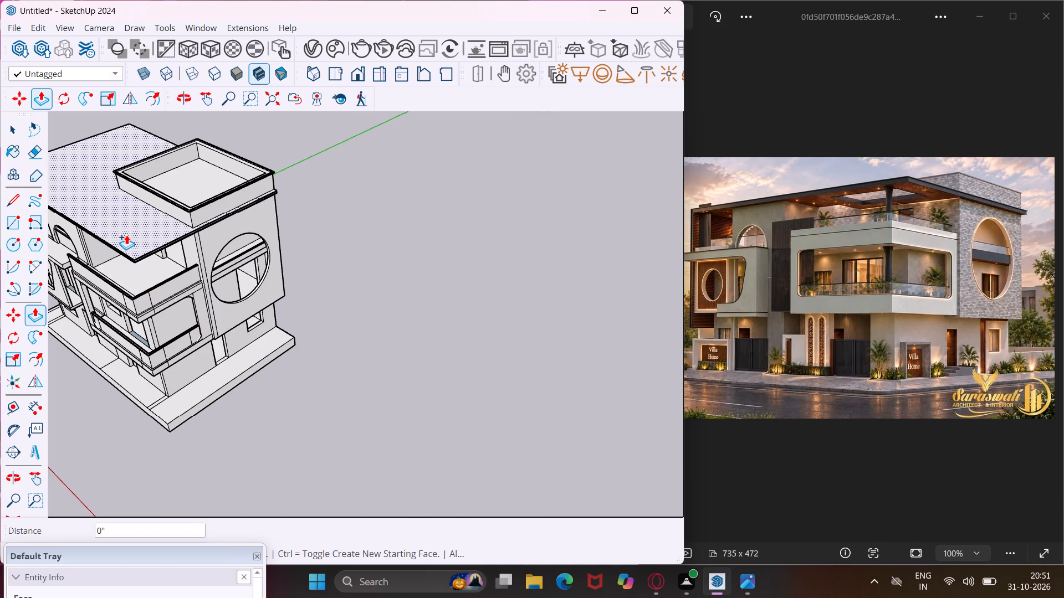
pyautogui.press('Escape')
pyautogui.press('space')
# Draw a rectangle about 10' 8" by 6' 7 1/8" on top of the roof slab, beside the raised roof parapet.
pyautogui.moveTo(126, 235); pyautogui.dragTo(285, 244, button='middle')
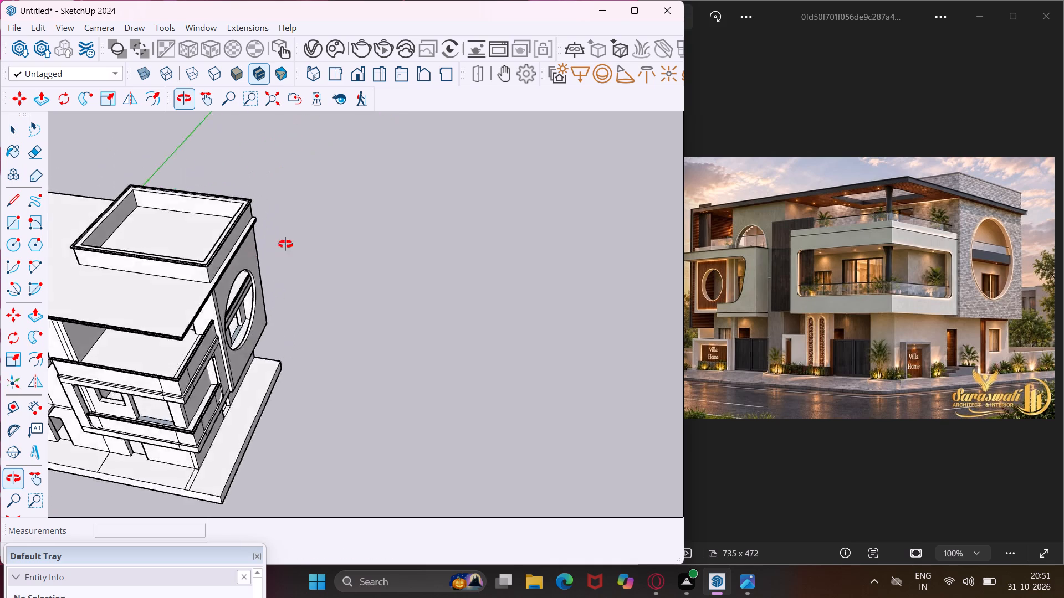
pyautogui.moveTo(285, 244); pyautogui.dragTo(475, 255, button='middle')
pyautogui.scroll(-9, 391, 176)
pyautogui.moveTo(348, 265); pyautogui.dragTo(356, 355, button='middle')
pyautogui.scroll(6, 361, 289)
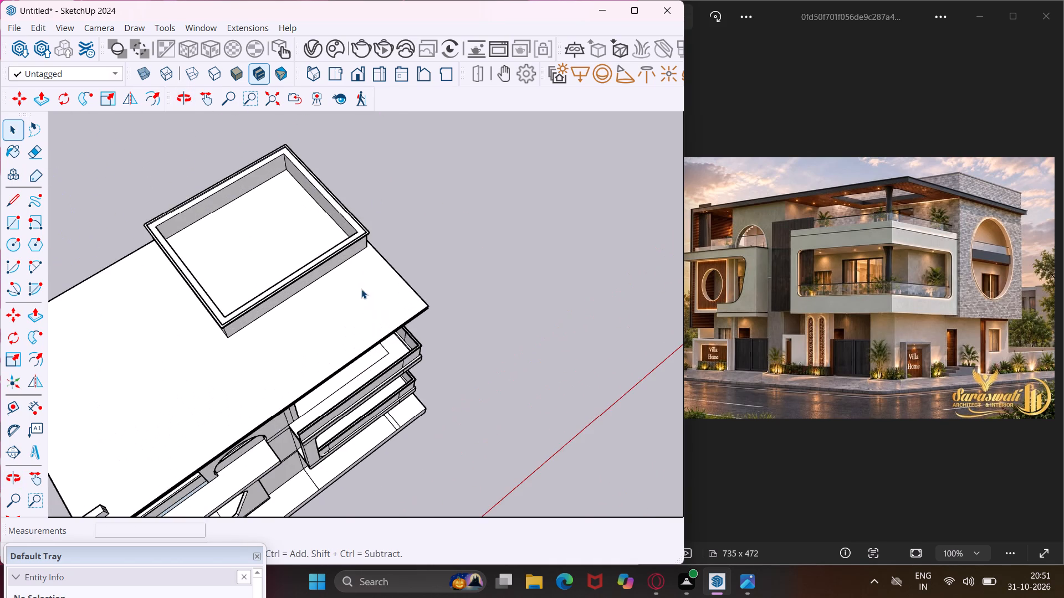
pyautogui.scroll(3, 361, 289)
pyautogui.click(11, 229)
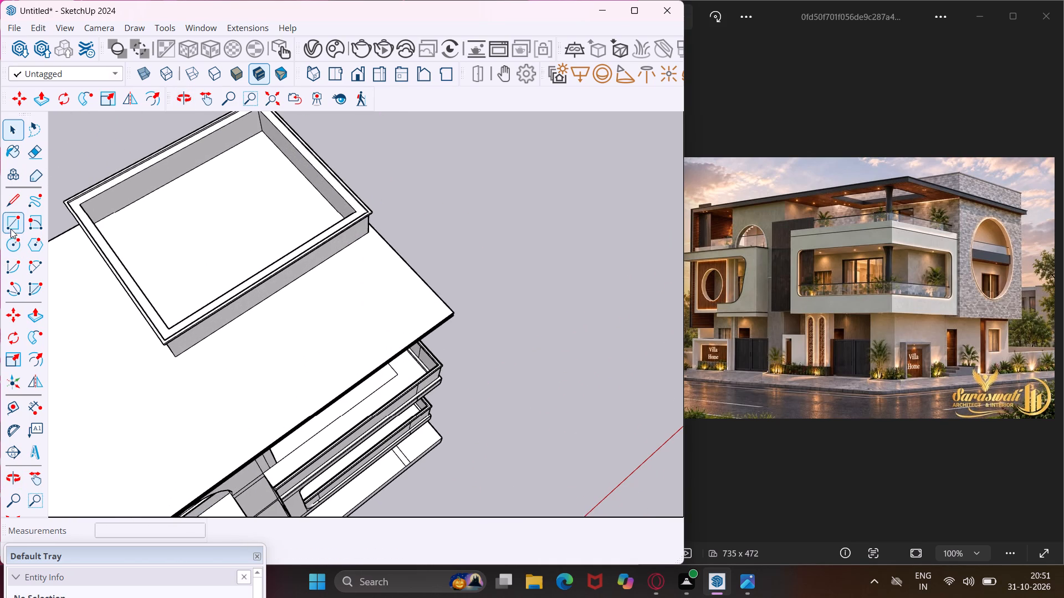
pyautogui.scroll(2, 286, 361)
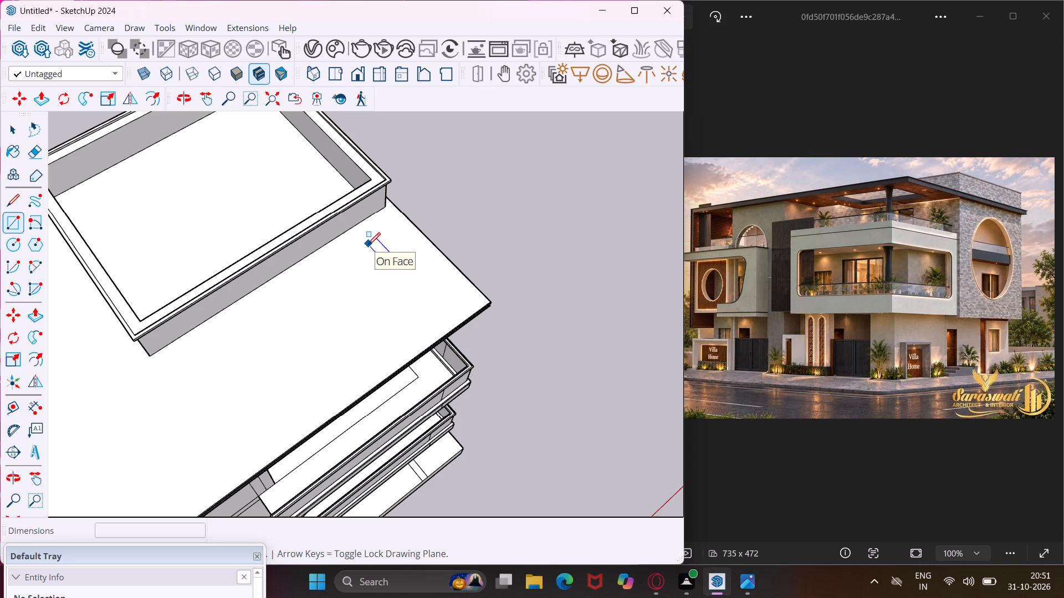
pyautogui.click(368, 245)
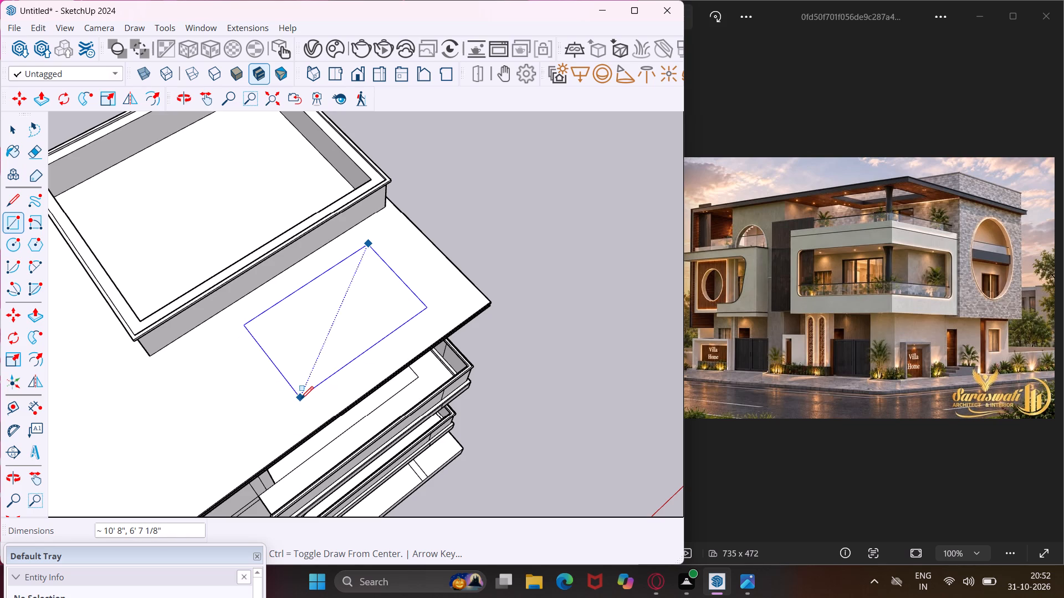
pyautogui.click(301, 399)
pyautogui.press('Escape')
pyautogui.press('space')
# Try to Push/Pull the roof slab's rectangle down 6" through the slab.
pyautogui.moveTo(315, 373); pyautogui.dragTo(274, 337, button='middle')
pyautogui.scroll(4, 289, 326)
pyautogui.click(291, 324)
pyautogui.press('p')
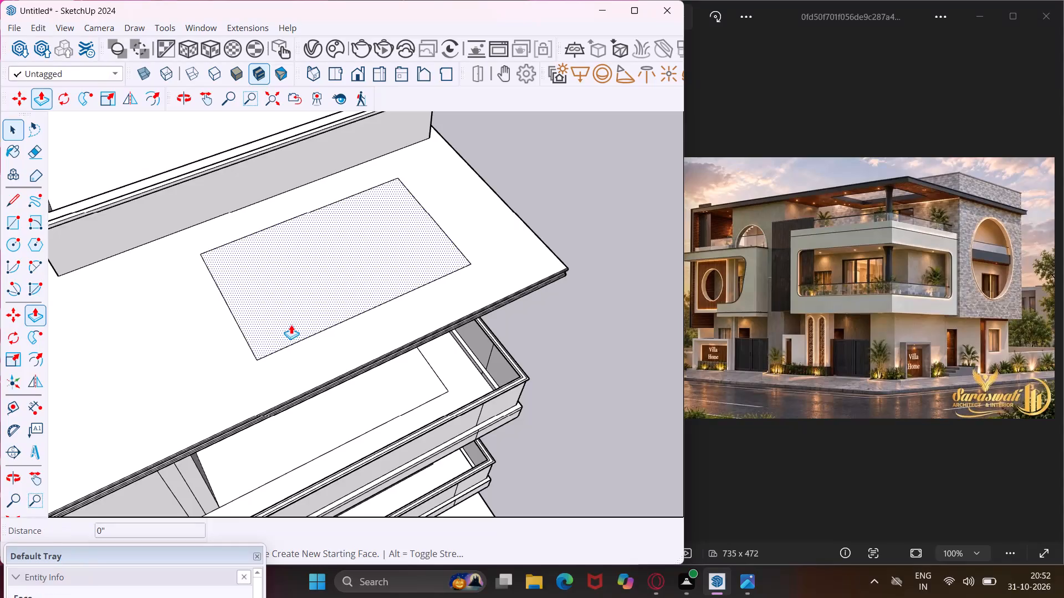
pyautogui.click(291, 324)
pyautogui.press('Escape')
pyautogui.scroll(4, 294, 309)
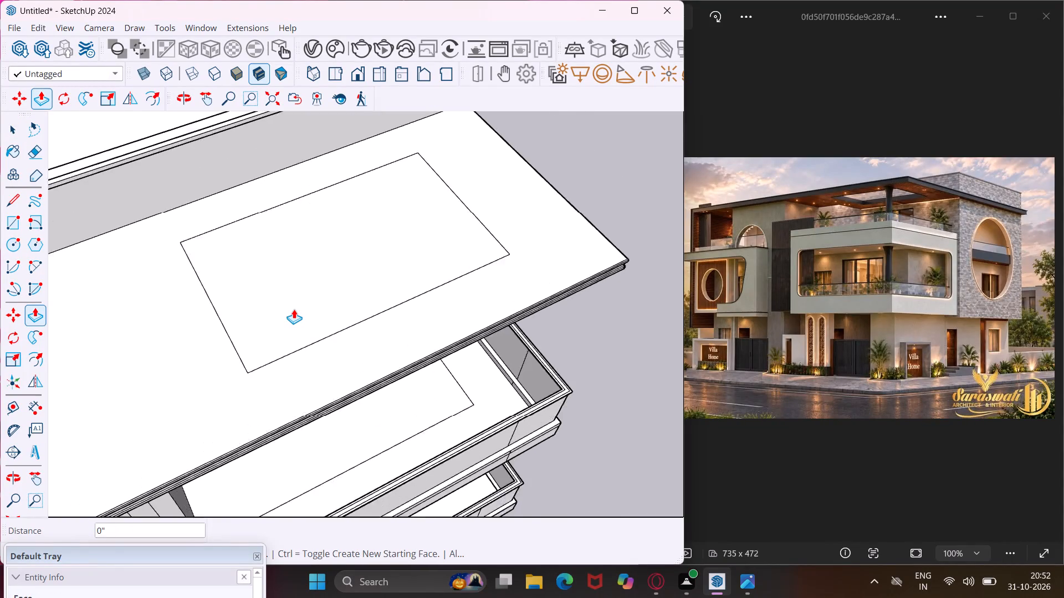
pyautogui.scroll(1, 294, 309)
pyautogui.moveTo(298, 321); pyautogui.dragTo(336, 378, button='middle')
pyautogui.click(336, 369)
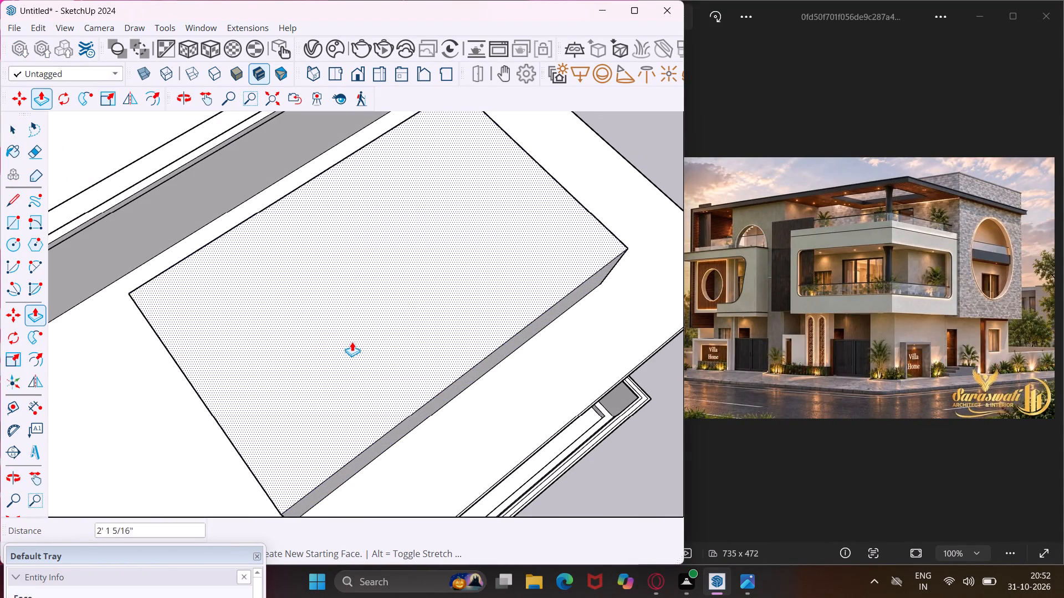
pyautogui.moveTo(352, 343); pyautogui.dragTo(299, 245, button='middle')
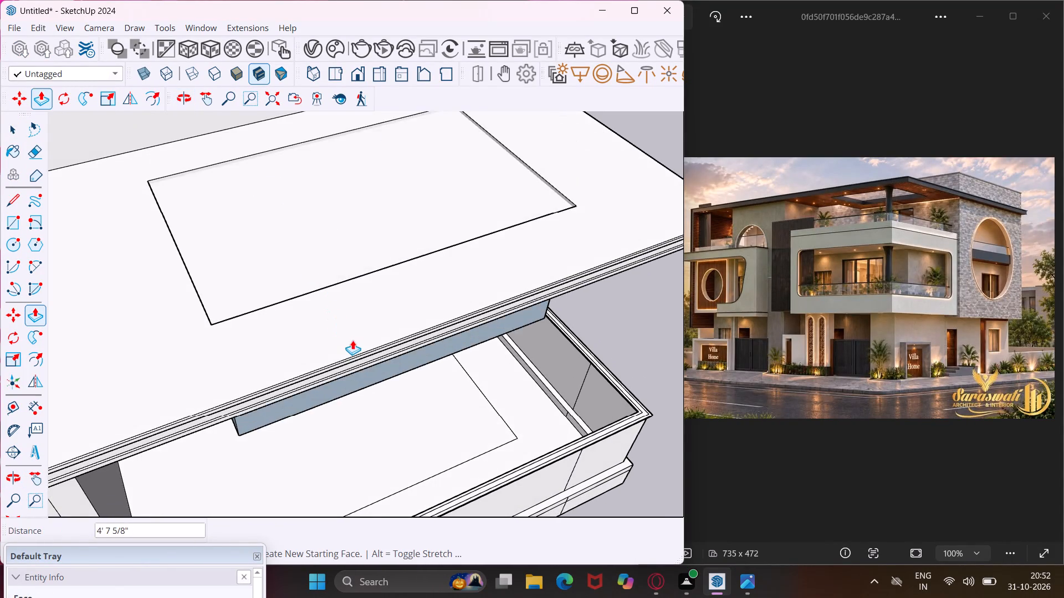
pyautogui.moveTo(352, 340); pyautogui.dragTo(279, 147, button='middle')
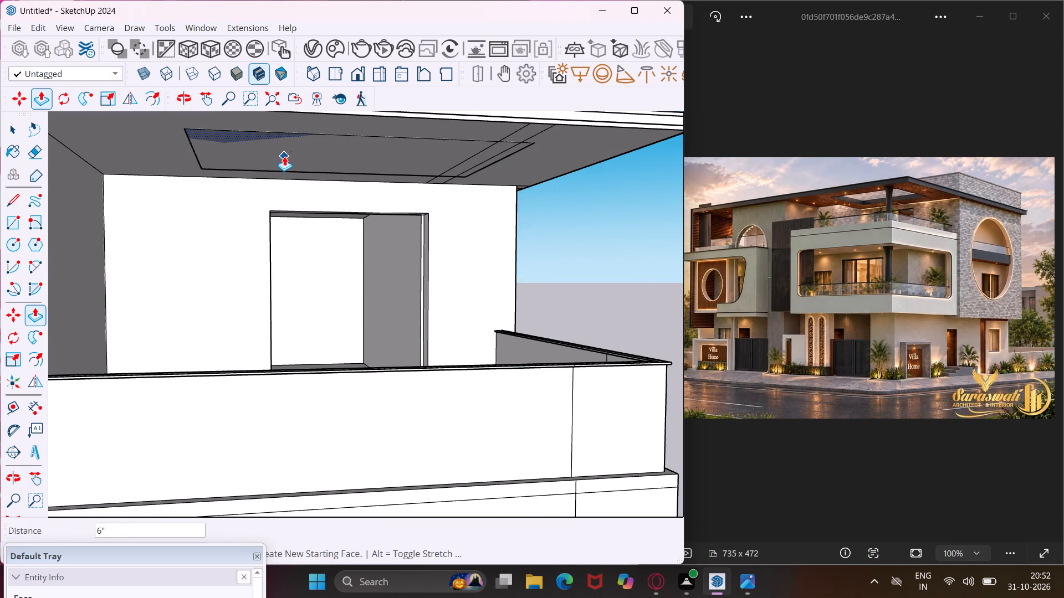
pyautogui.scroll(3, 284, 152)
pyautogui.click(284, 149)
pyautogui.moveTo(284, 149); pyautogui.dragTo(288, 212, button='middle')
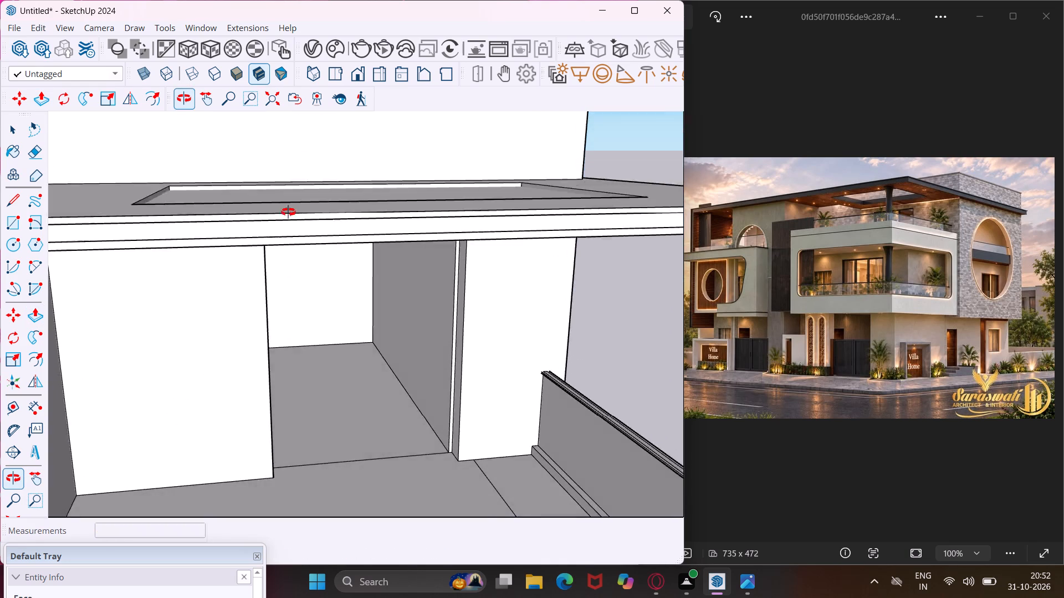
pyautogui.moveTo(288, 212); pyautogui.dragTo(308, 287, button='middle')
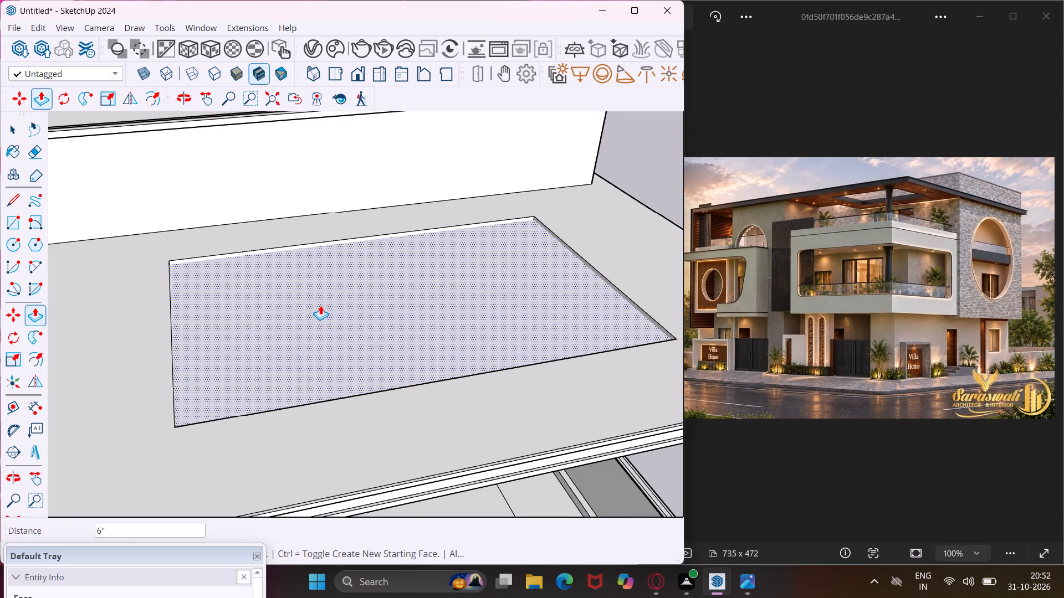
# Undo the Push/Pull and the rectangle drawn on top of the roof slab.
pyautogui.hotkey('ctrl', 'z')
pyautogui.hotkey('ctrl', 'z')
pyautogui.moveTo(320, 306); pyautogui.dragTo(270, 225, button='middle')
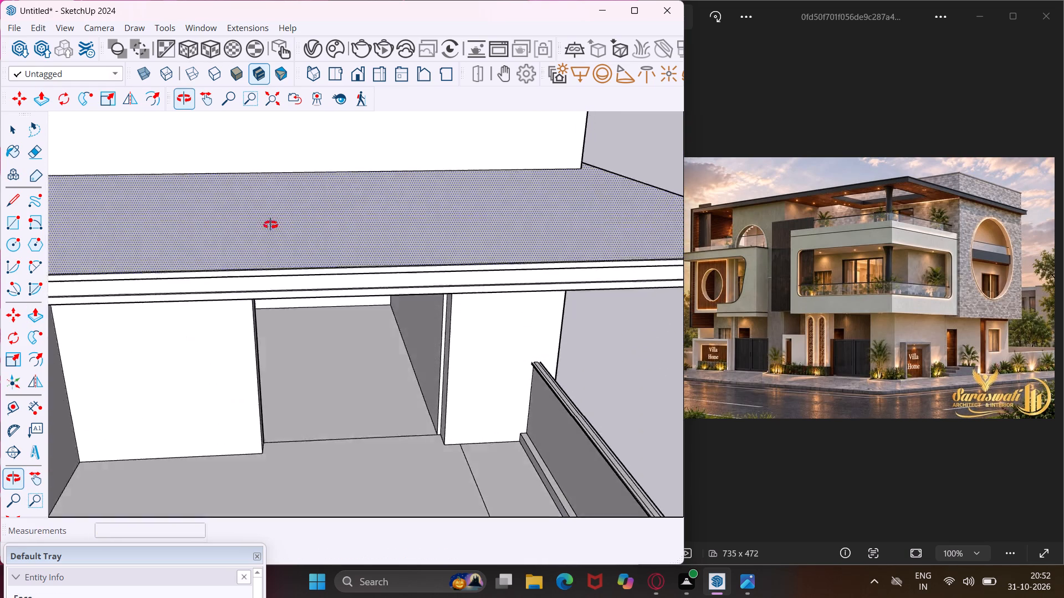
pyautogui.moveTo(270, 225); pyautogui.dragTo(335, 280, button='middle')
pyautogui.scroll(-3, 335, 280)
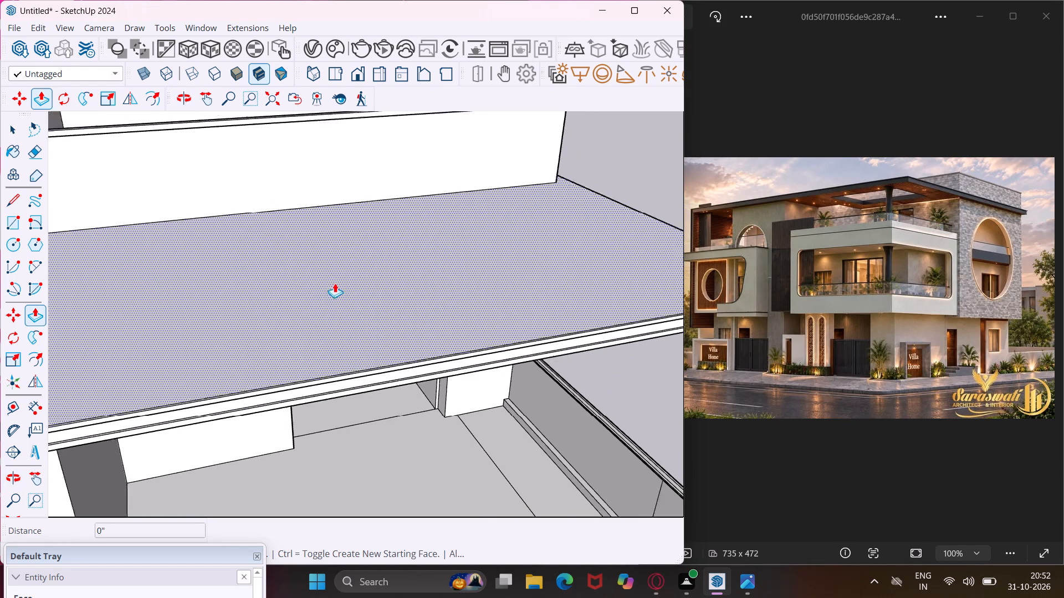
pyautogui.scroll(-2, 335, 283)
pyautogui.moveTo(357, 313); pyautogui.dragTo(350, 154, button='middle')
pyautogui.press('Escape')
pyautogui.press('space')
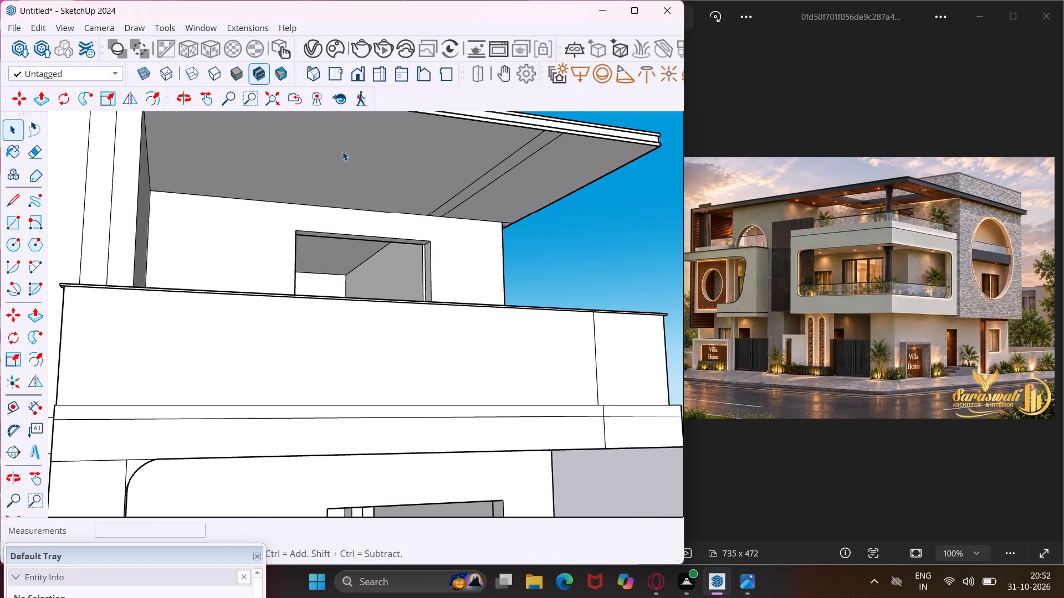
# Draw a rectangle about 10' 6 1/2" by 5' 8 15/16" on the underside of the roof overhang above the top-floor terrace.
pyautogui.click(203, 103)
pyautogui.moveTo(245, 177); pyautogui.dragTo(252, 312)
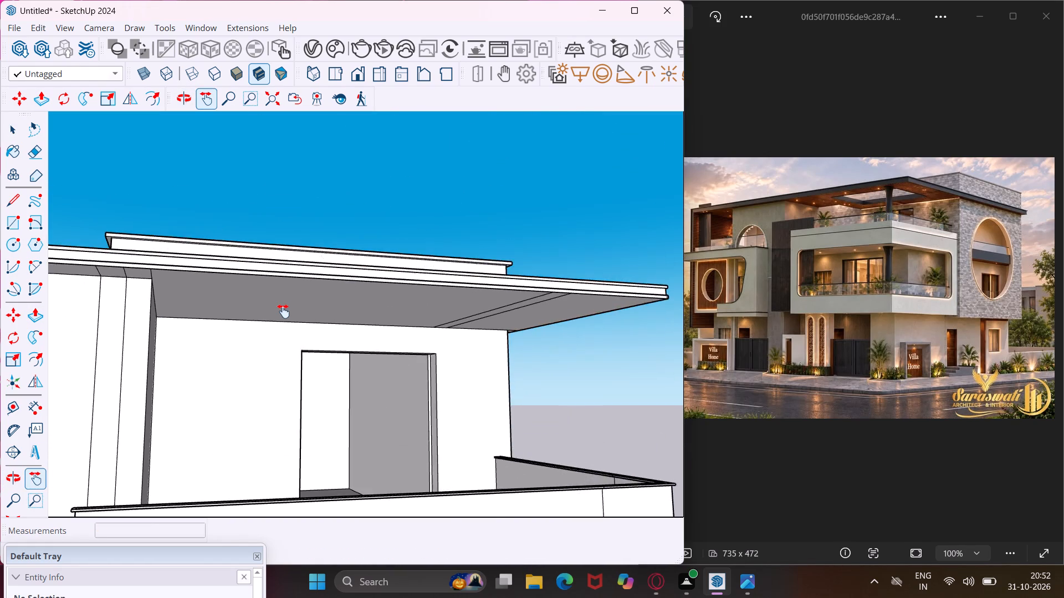
pyautogui.scroll(4, 284, 309)
pyautogui.moveTo(261, 289); pyautogui.dragTo(211, 248, button='middle')
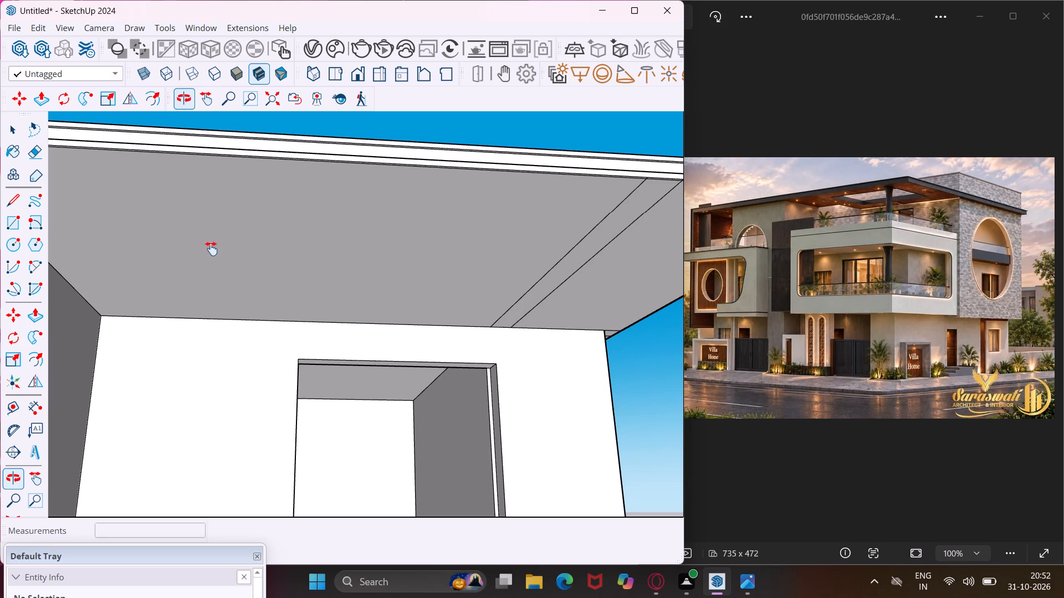
pyautogui.click(21, 220)
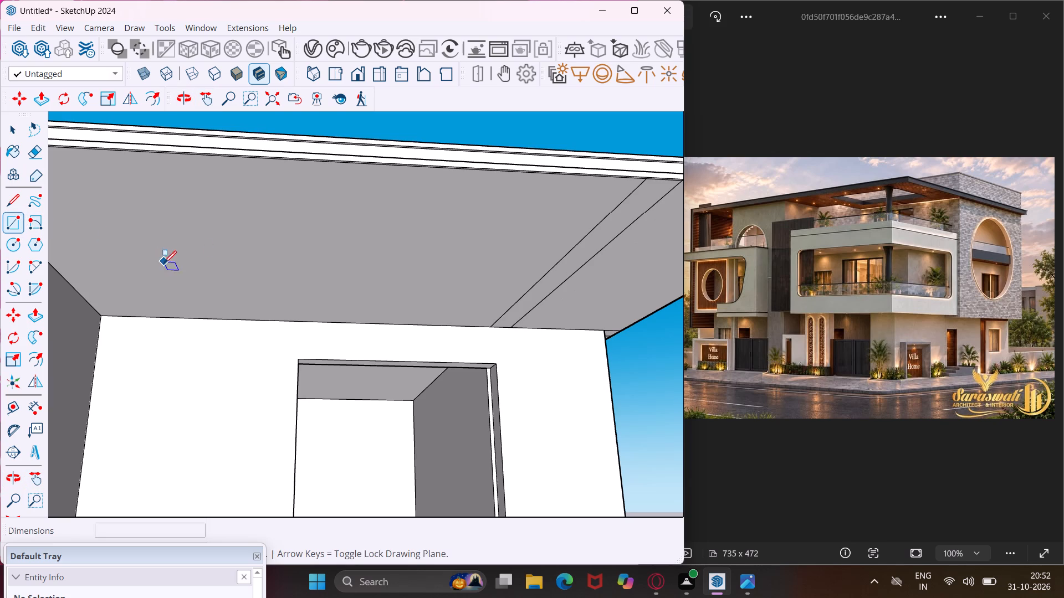
pyautogui.click(147, 292)
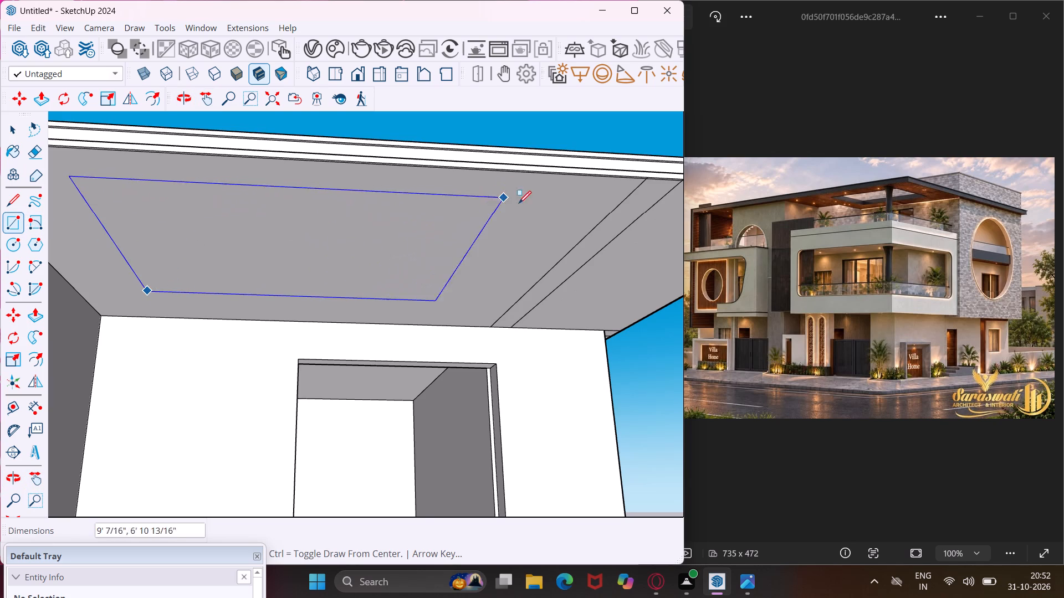
pyautogui.click(559, 227)
pyautogui.press('Escape')
pyautogui.press('space')
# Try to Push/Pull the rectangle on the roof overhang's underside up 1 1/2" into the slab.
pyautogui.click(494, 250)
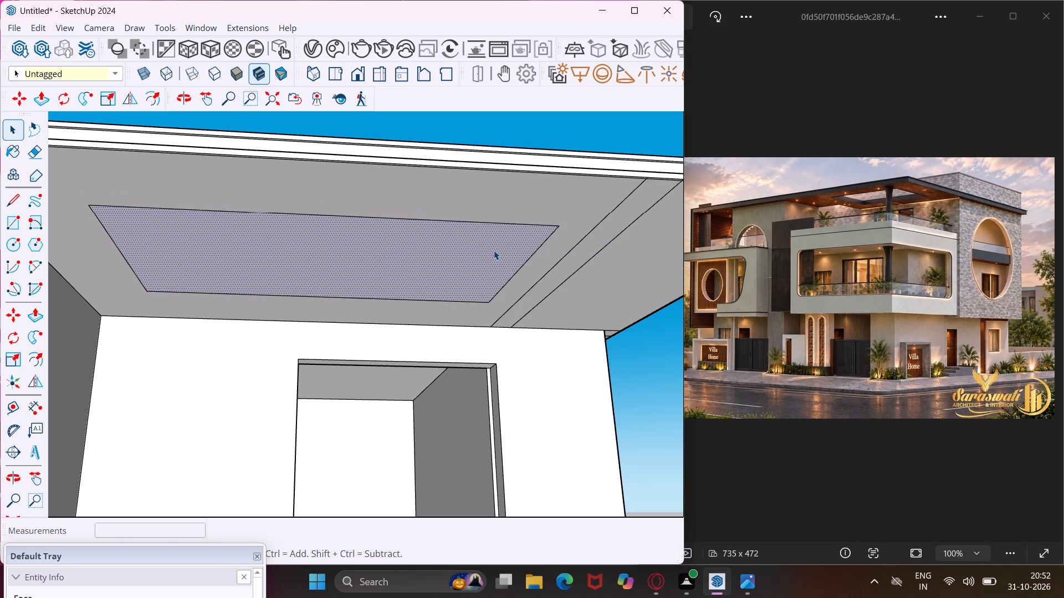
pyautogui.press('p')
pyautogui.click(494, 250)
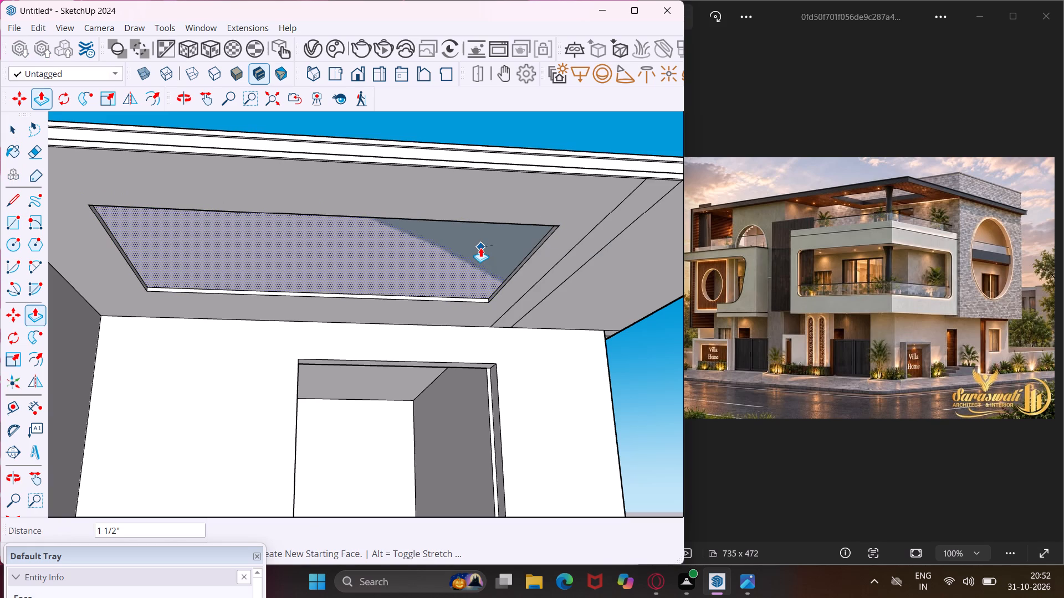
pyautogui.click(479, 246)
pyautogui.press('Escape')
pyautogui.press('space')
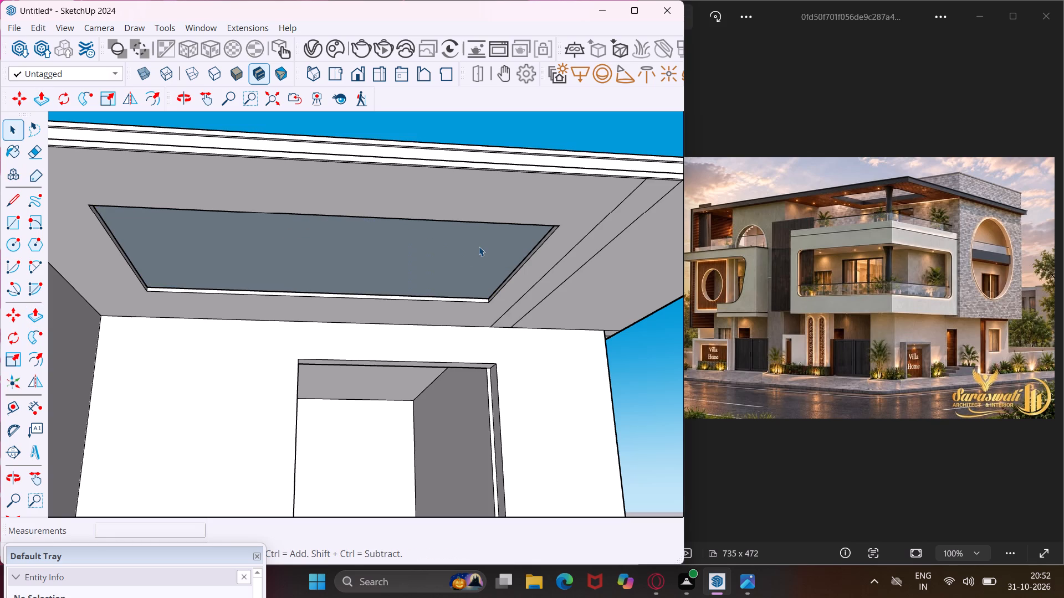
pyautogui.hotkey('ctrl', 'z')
# Push/Pull the rectangle on the roof overhang's underside up 1 1/2" to form a recess.
pyautogui.click(479, 267)
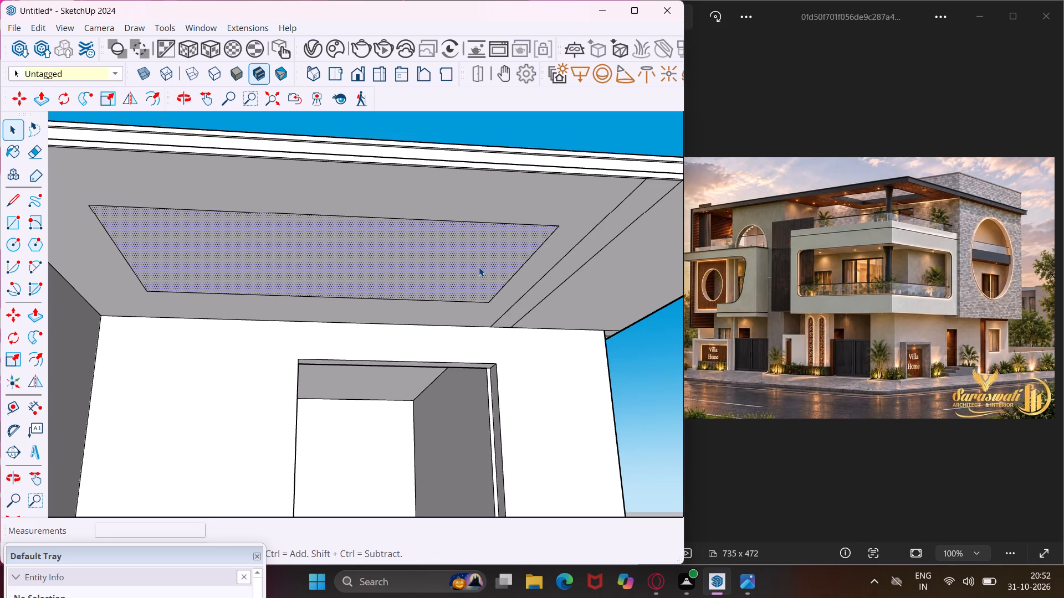
pyautogui.press('p')
pyautogui.click(479, 267)
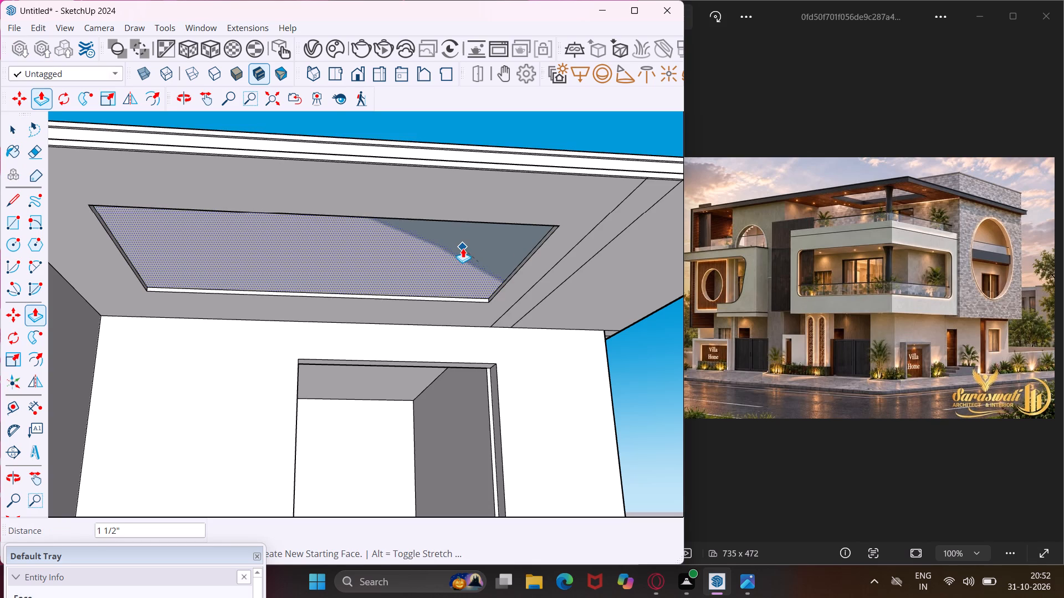
pyautogui.click(463, 248)
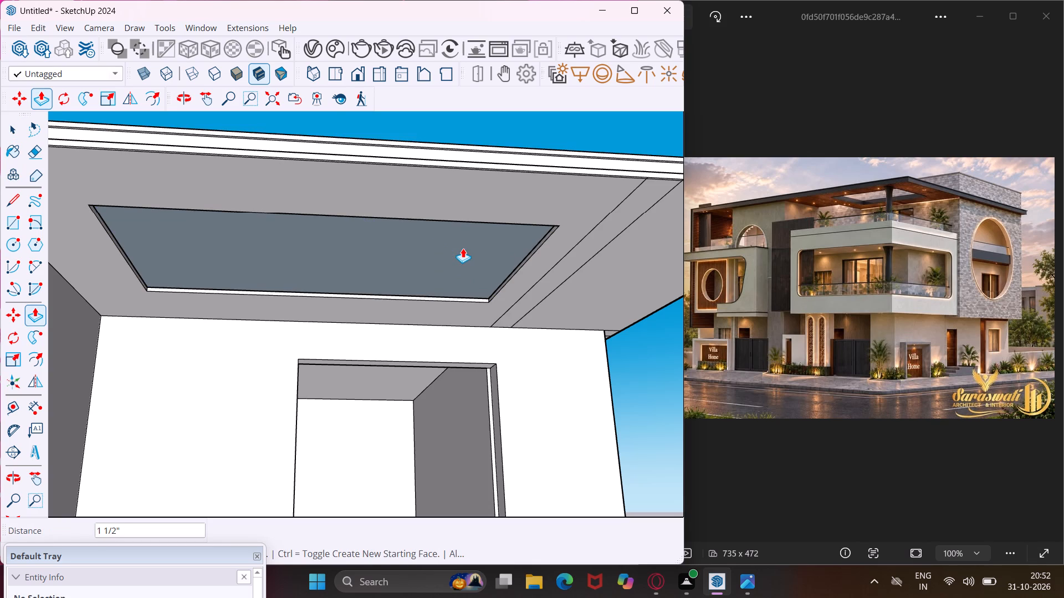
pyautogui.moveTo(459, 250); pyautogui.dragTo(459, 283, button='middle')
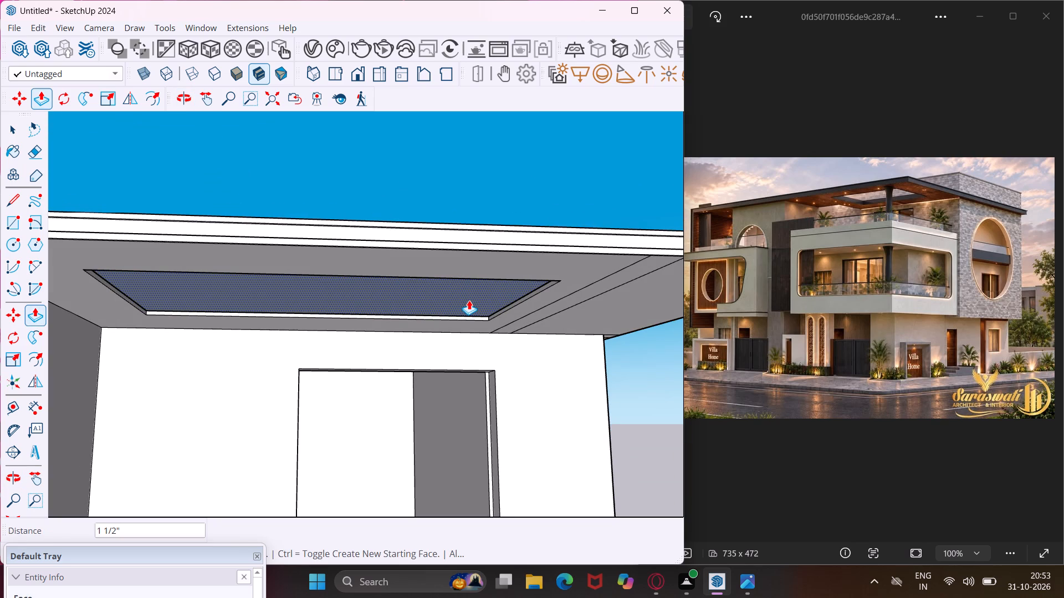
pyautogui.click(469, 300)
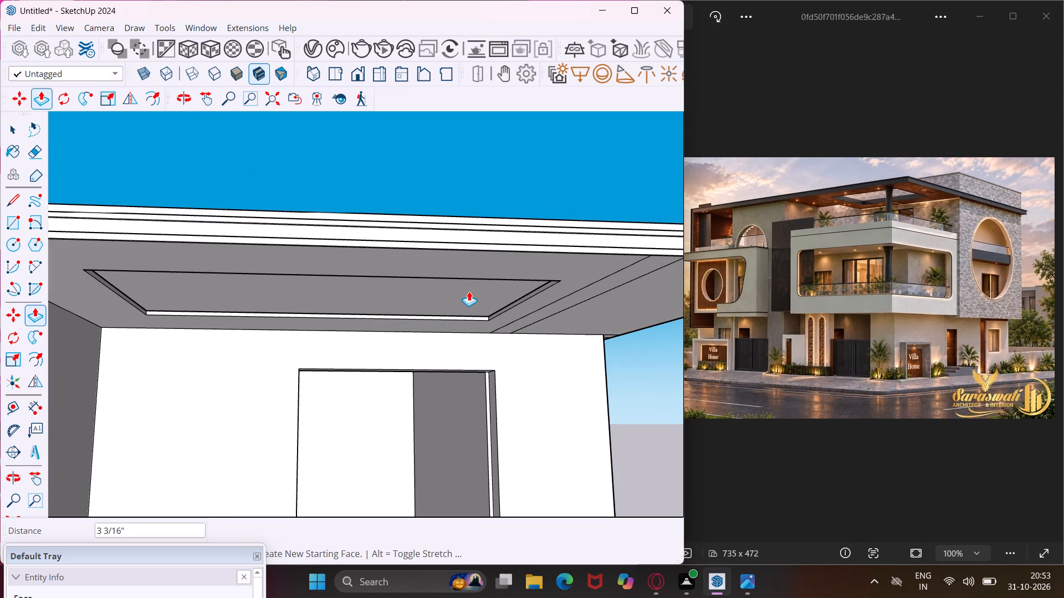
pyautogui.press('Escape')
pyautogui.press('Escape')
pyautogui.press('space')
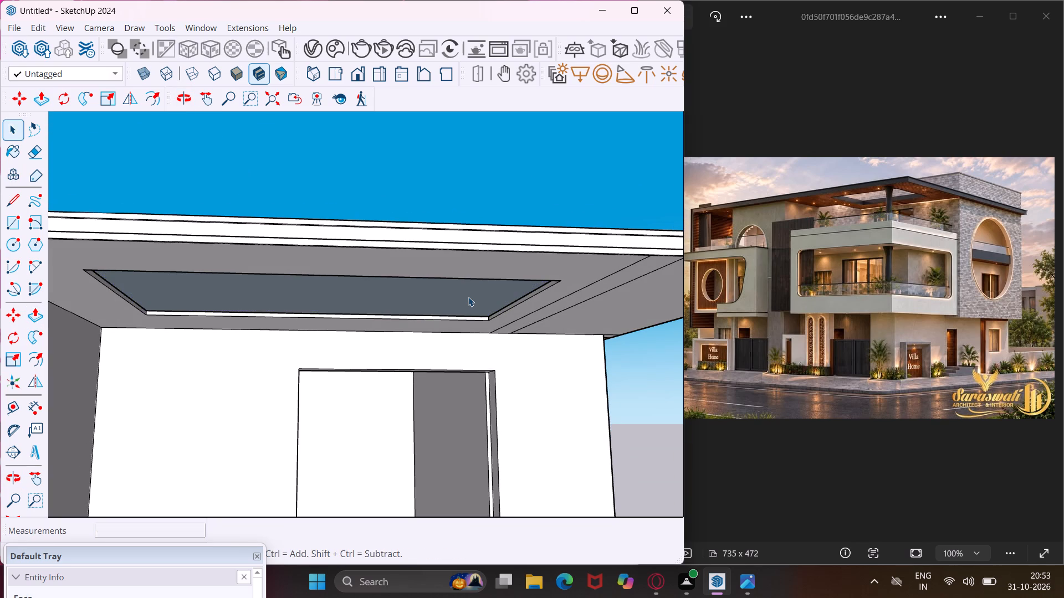
# Delete the faces closing the rectangular recess in the roof overhang's underside.
pyautogui.click(468, 297)
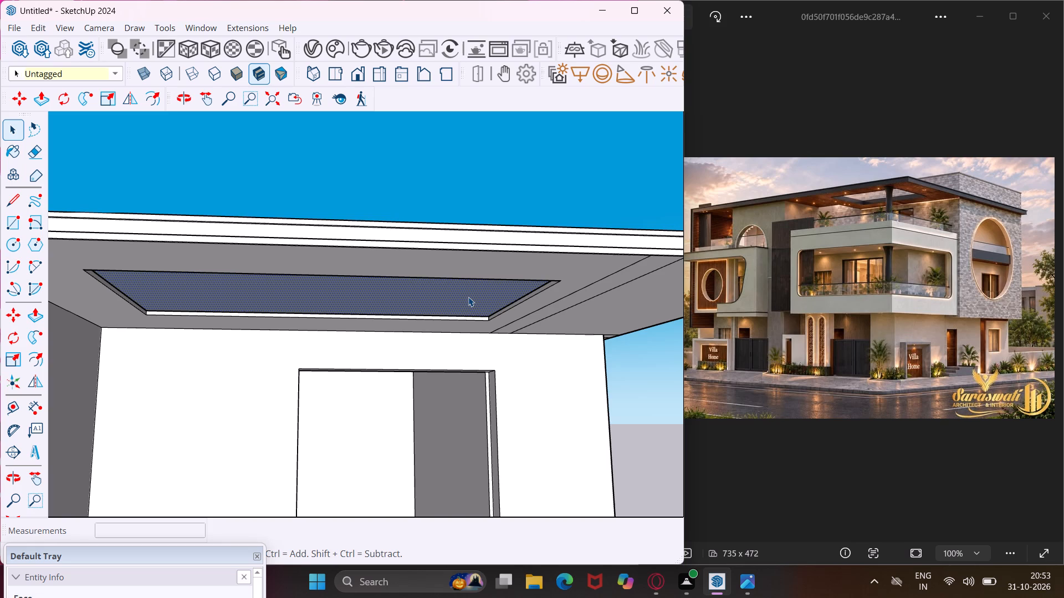
pyautogui.press('Delete')
pyautogui.click(466, 298)
pyautogui.press('Delete')
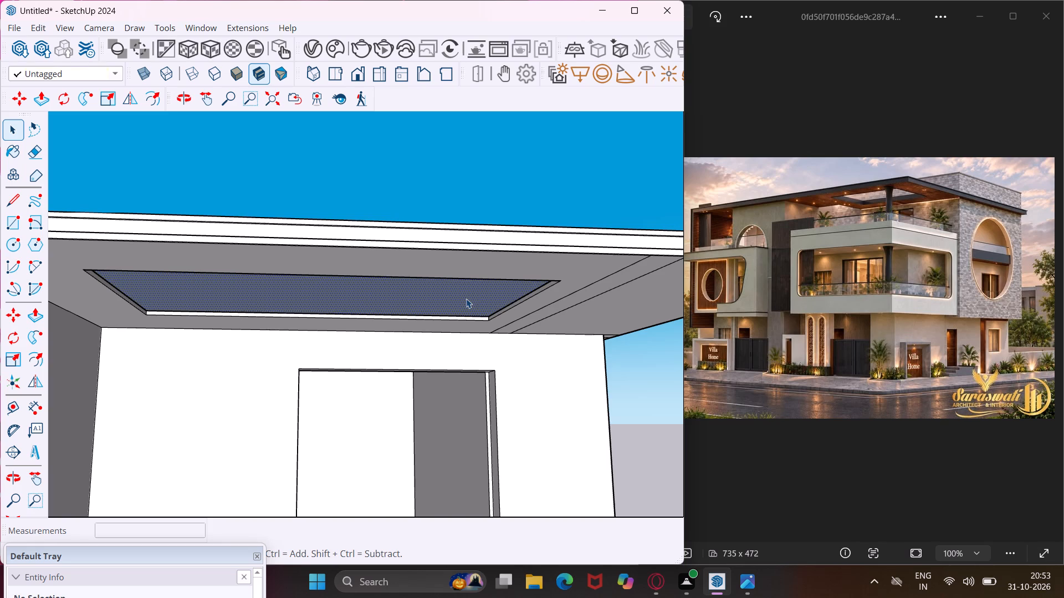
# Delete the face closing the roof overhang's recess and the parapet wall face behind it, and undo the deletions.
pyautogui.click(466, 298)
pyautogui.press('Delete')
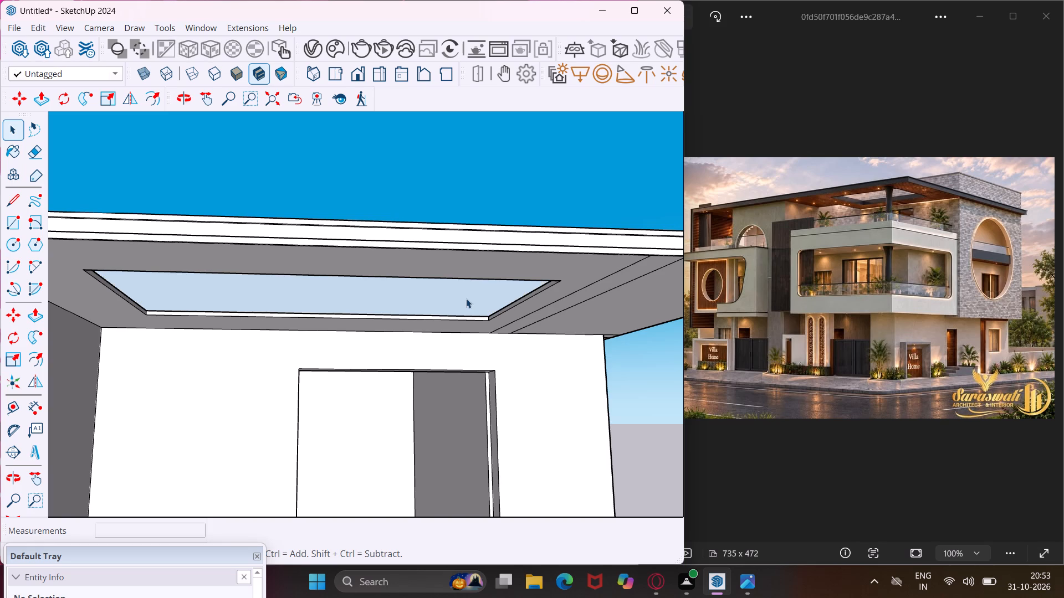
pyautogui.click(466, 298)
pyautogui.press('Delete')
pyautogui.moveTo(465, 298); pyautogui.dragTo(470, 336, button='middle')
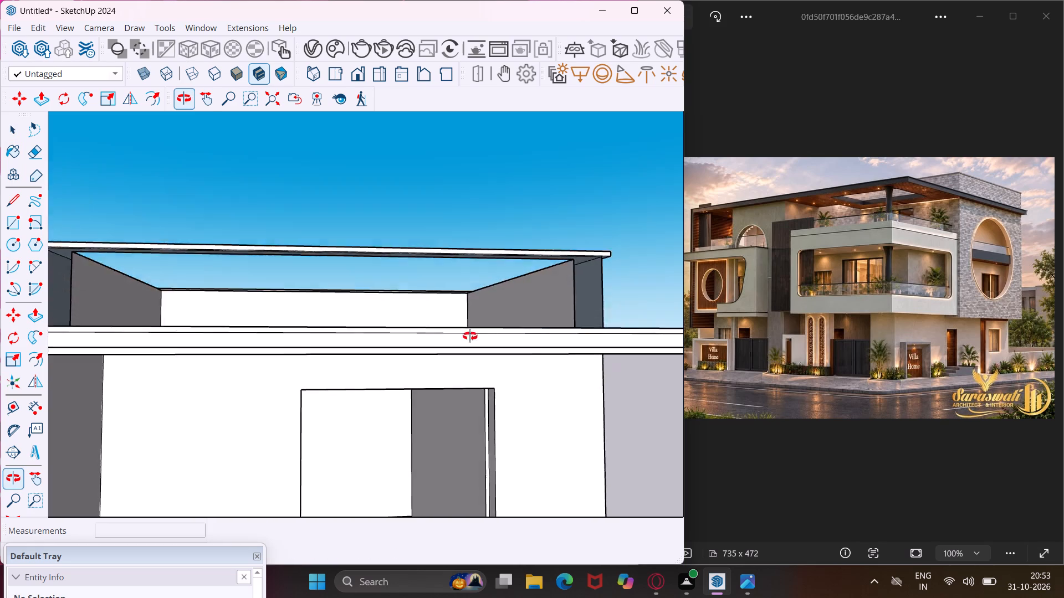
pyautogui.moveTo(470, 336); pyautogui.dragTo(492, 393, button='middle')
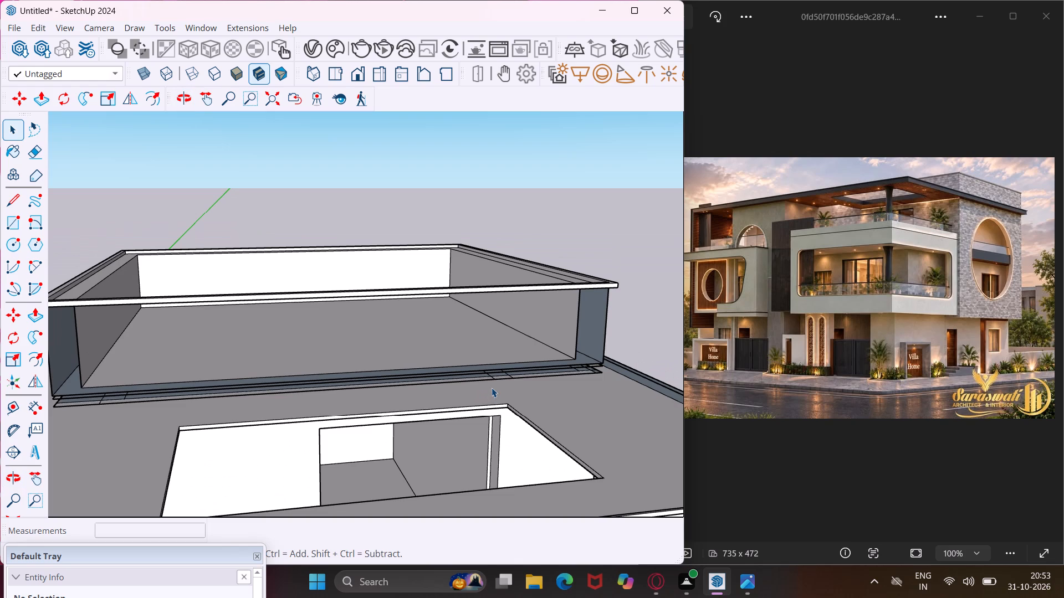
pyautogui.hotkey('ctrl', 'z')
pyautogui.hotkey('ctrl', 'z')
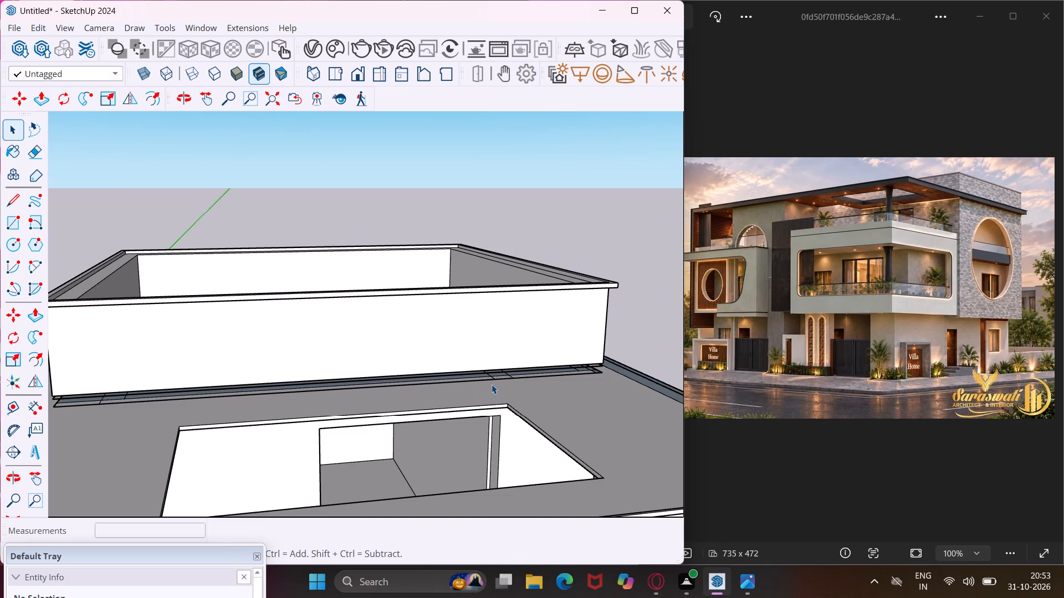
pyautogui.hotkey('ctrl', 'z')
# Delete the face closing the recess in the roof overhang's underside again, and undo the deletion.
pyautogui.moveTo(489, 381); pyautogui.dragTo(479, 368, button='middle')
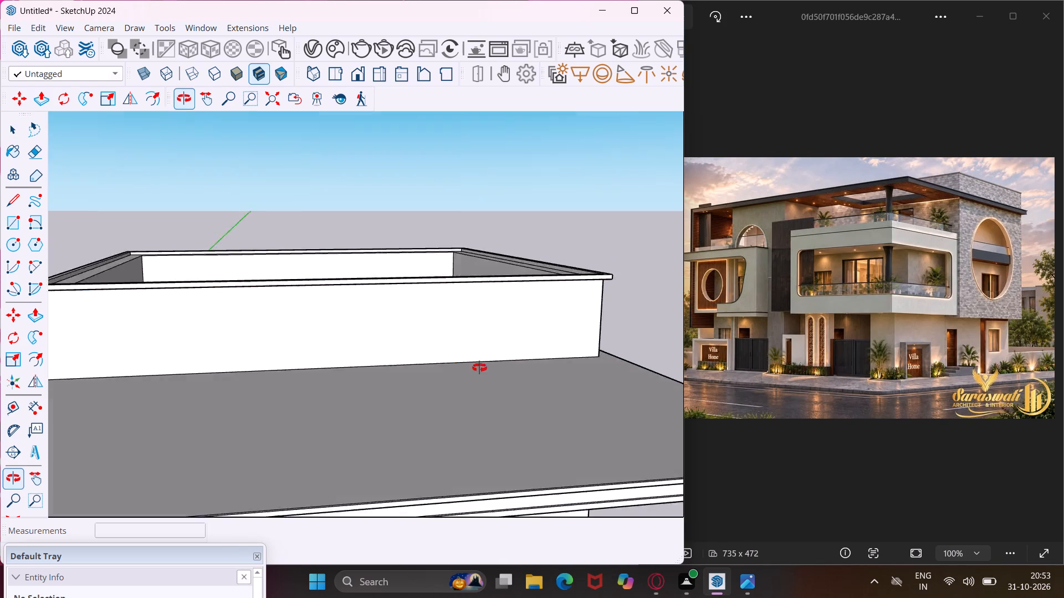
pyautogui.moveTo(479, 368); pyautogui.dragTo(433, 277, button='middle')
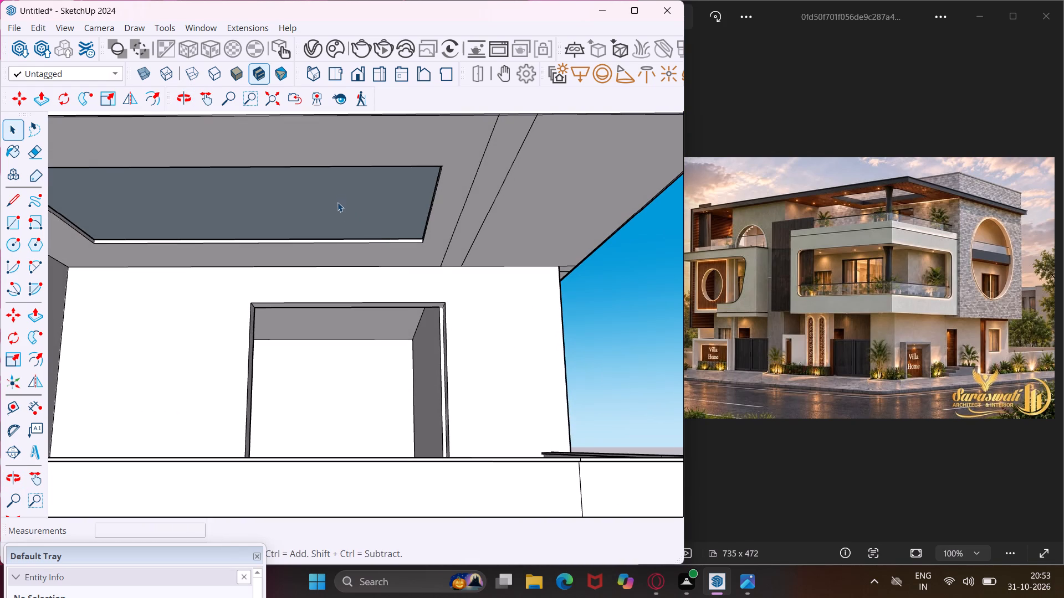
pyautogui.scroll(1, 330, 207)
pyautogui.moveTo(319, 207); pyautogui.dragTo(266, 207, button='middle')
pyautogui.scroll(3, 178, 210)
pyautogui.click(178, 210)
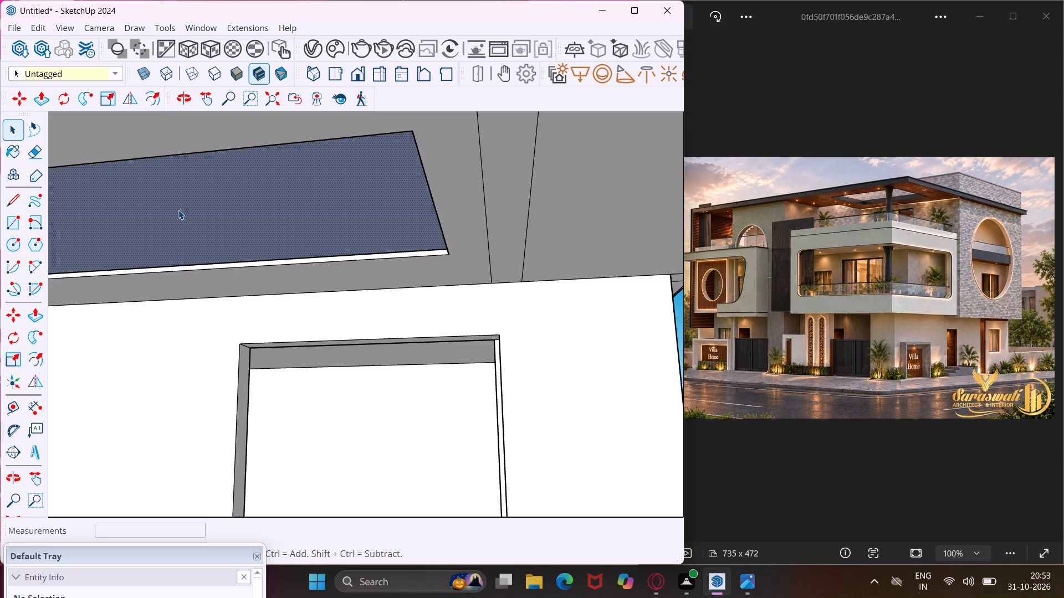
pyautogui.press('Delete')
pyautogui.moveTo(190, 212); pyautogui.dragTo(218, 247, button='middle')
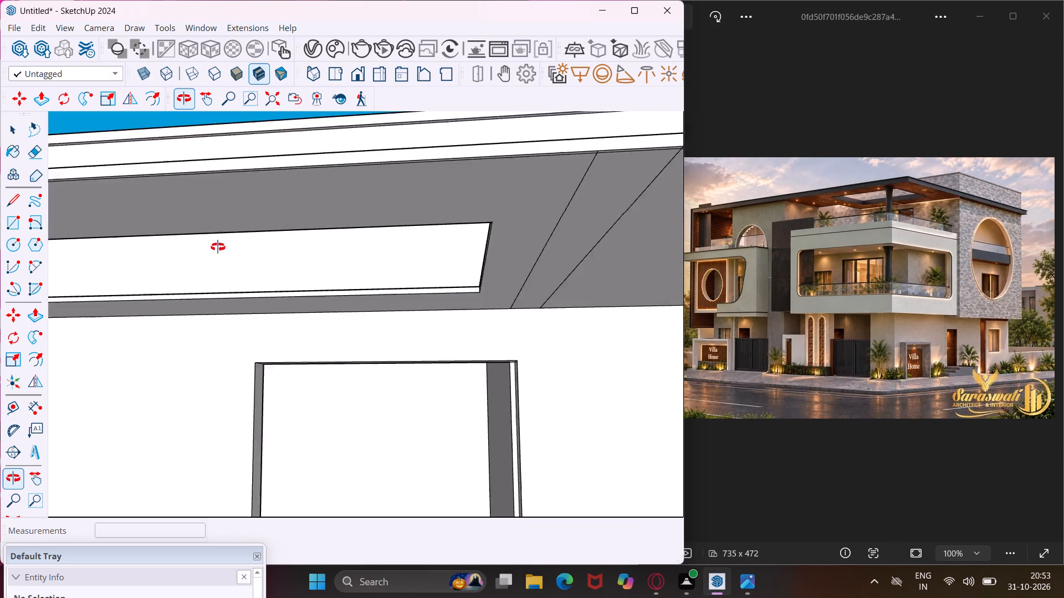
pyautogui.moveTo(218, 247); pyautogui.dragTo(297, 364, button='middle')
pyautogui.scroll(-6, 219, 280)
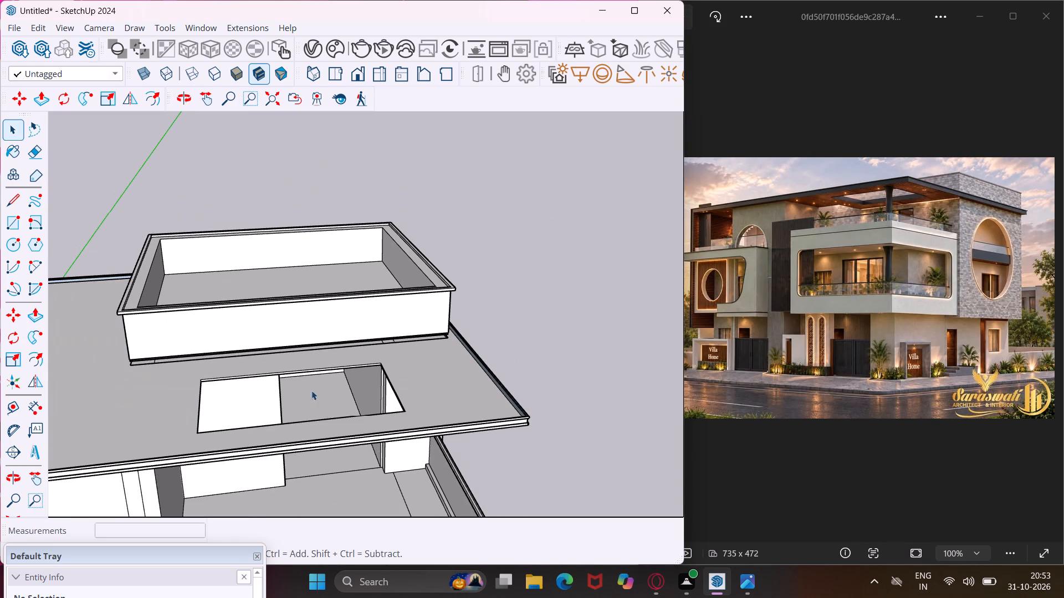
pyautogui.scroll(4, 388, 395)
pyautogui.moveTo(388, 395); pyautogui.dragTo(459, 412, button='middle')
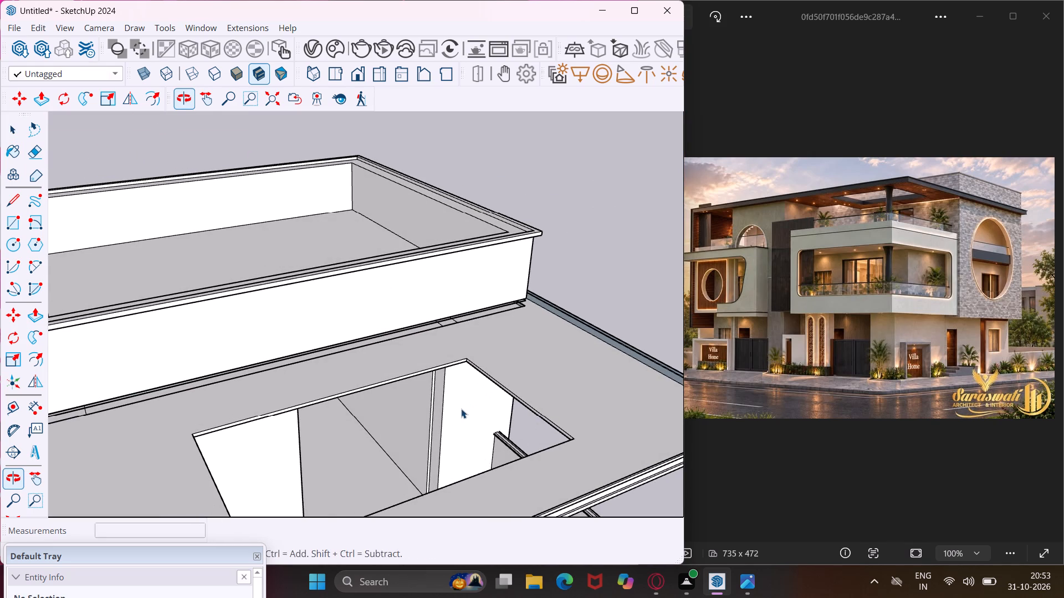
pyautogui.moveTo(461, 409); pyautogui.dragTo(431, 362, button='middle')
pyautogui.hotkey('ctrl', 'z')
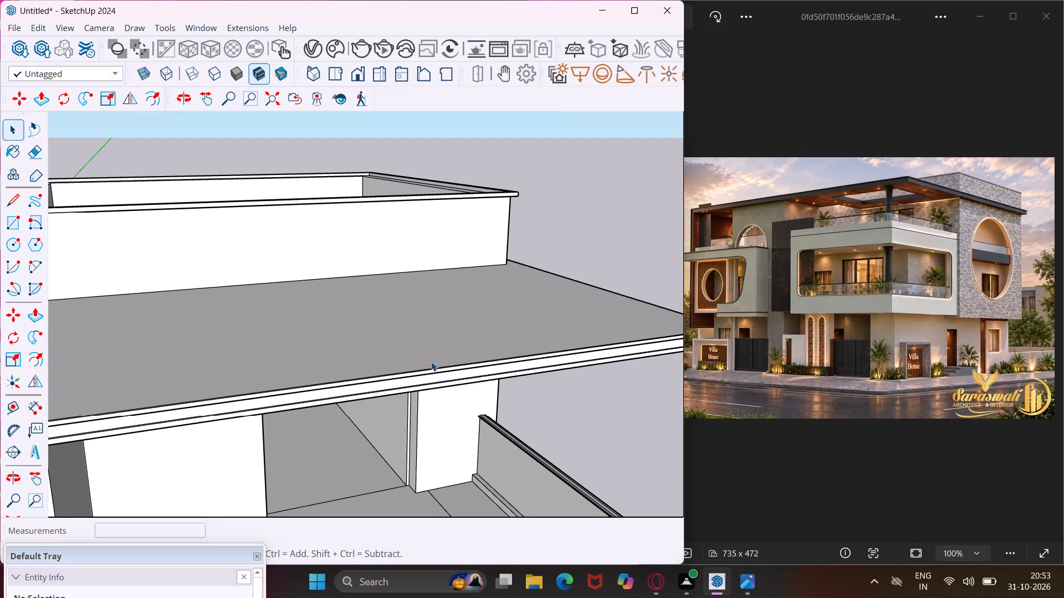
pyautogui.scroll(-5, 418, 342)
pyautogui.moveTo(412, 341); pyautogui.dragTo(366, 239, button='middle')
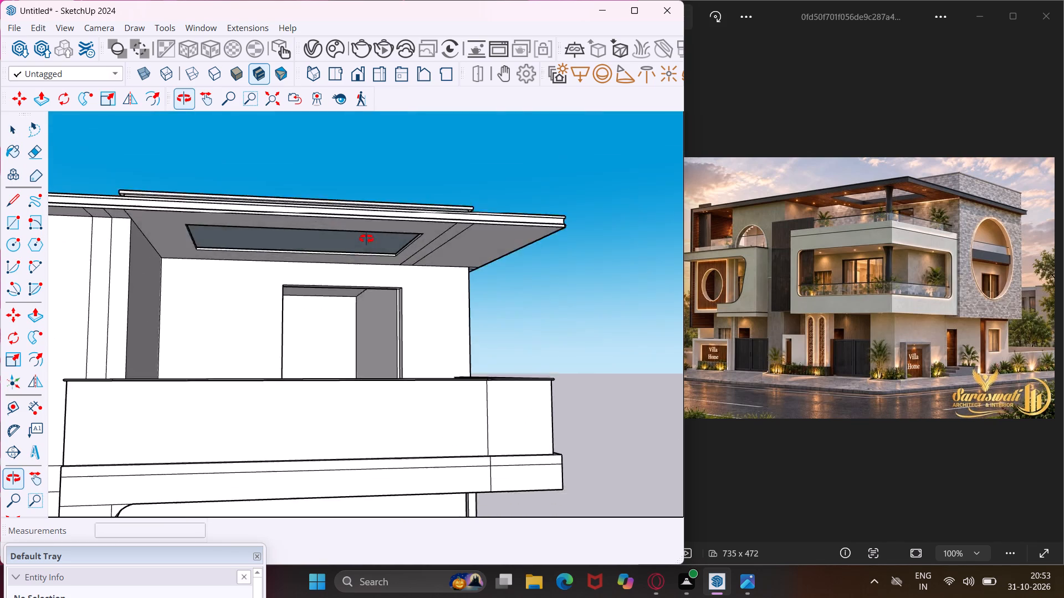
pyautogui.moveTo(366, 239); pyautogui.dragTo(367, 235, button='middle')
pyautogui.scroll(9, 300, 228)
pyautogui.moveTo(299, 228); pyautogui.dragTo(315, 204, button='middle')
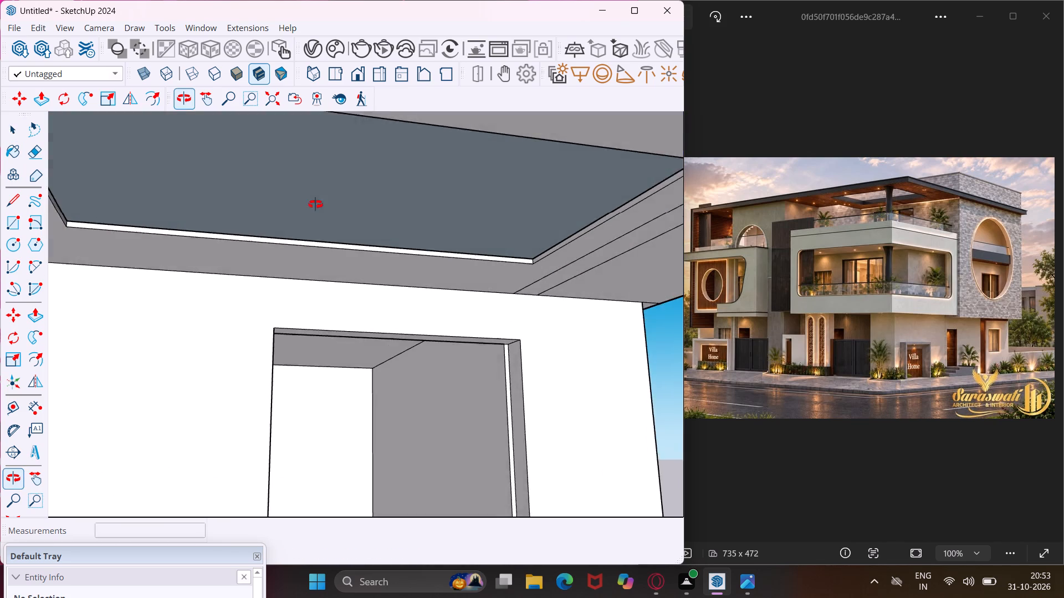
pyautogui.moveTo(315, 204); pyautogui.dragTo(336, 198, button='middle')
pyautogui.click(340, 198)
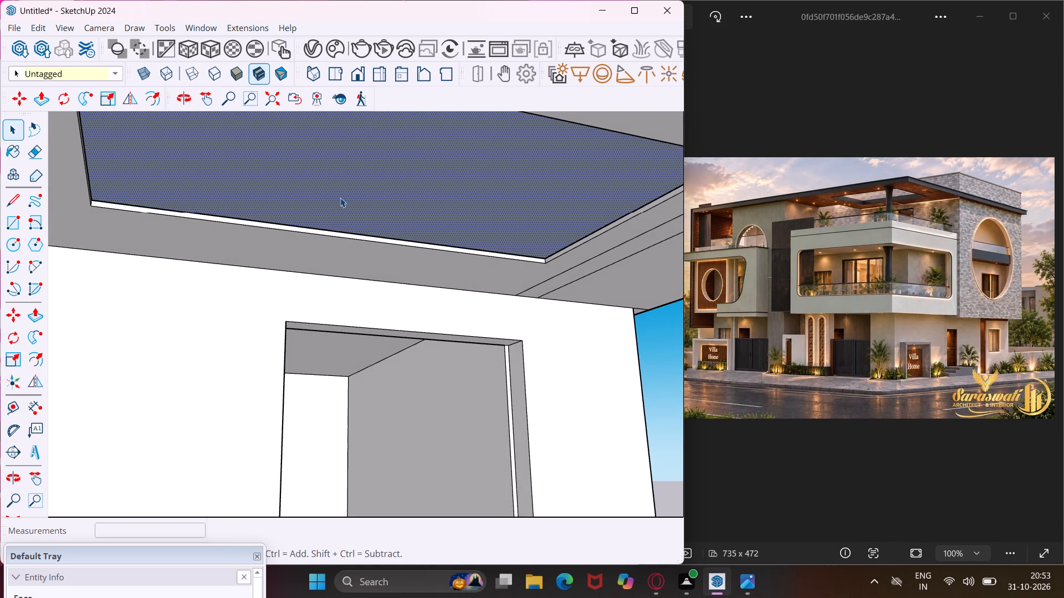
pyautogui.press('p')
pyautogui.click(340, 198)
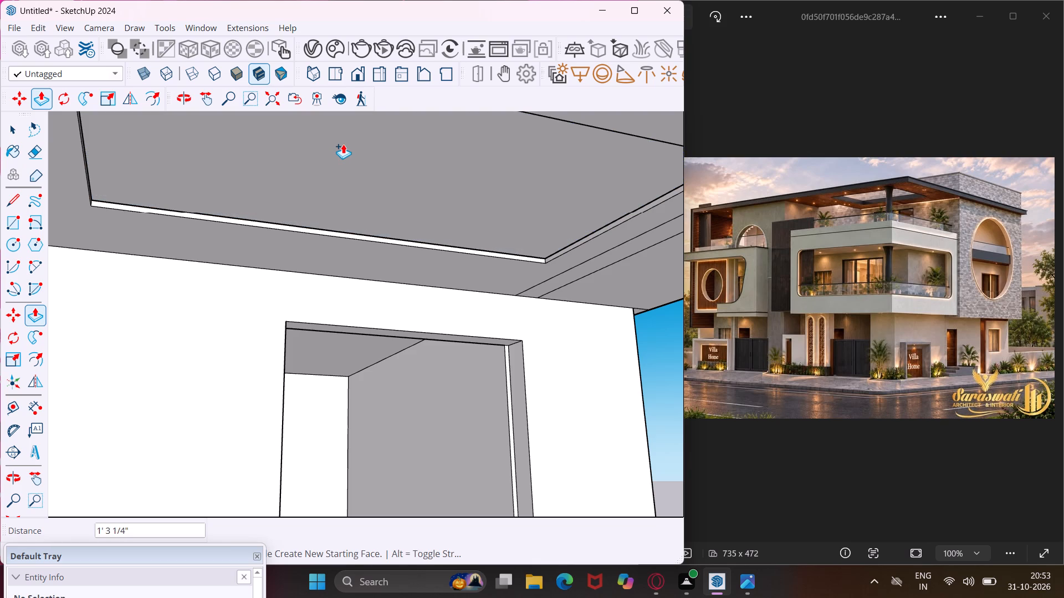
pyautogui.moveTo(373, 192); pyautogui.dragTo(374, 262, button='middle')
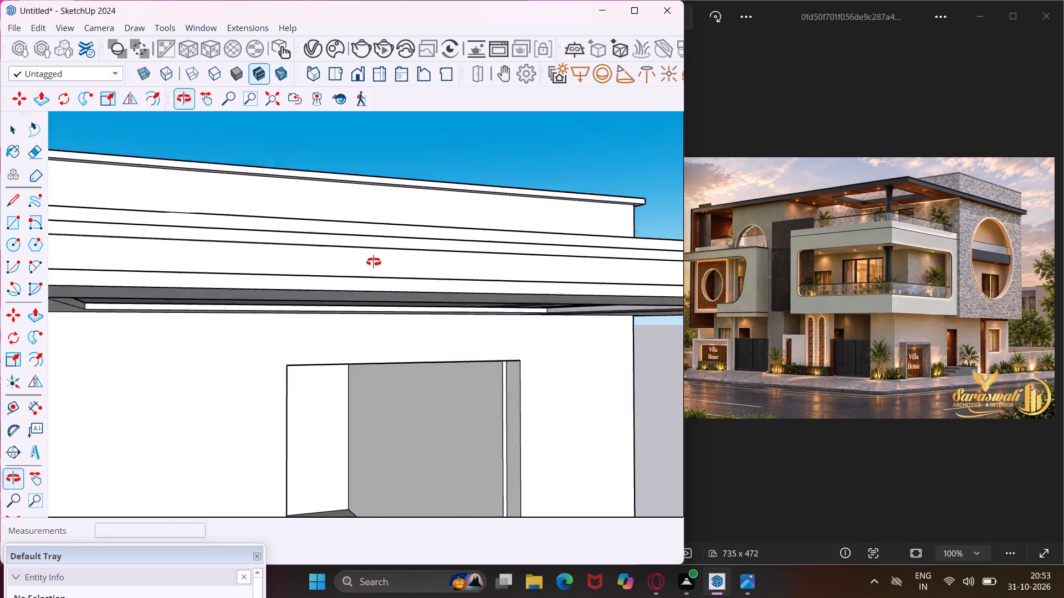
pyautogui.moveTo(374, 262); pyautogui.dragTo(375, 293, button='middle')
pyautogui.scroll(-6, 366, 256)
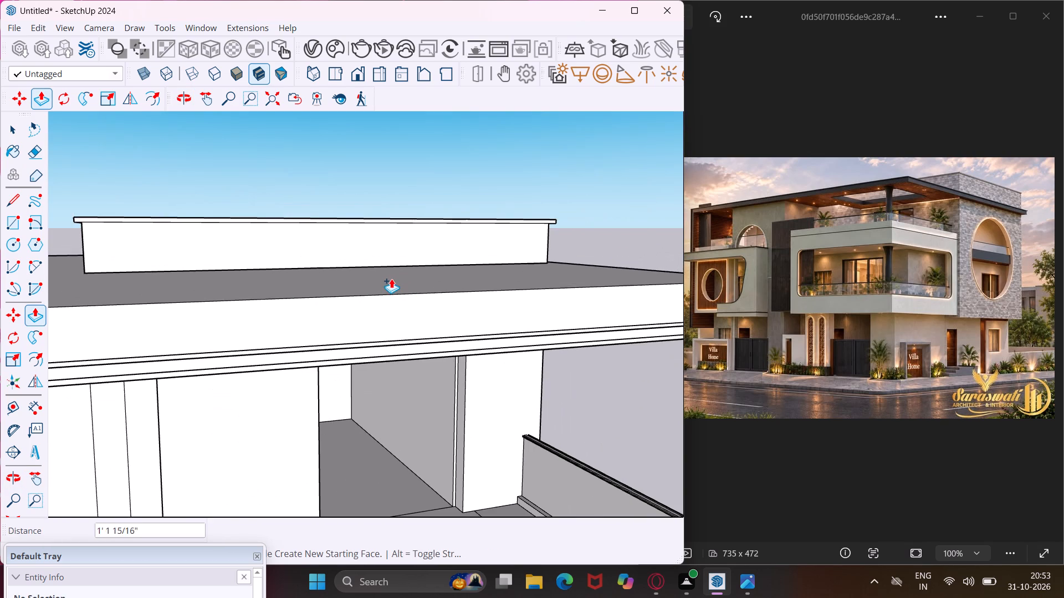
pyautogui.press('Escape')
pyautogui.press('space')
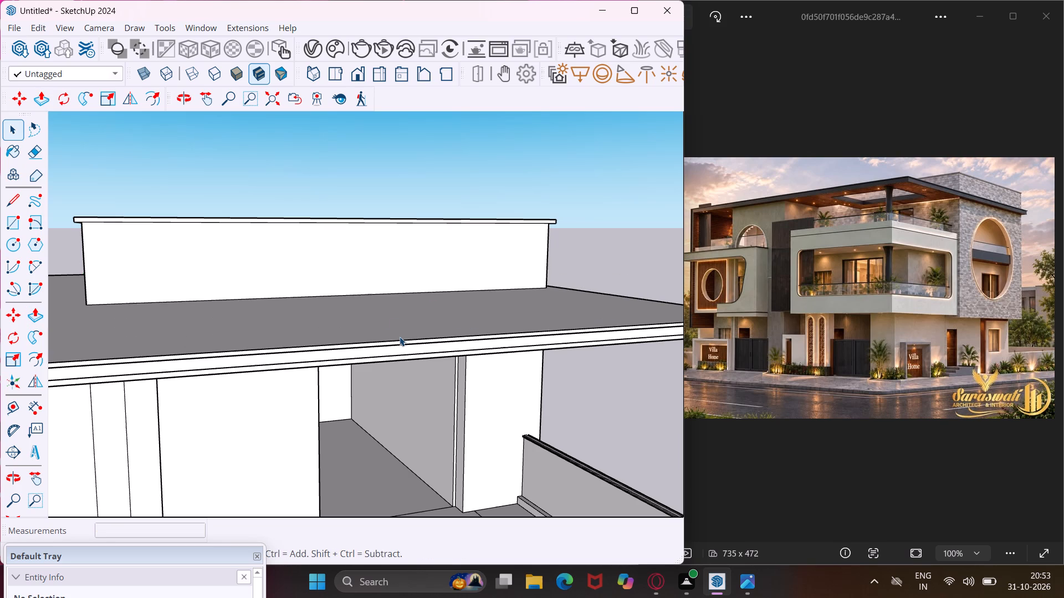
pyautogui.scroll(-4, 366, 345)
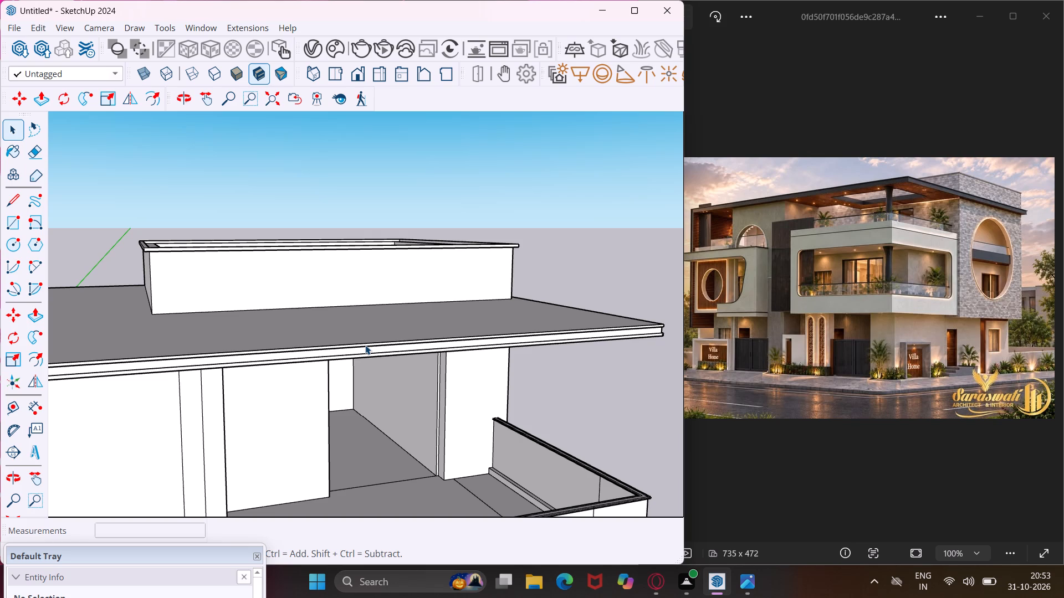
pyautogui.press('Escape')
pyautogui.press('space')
# Open the Chaos Cosmos Browser and search the downloaded assets for "window".
pyautogui.scroll(-17, 378, 271)
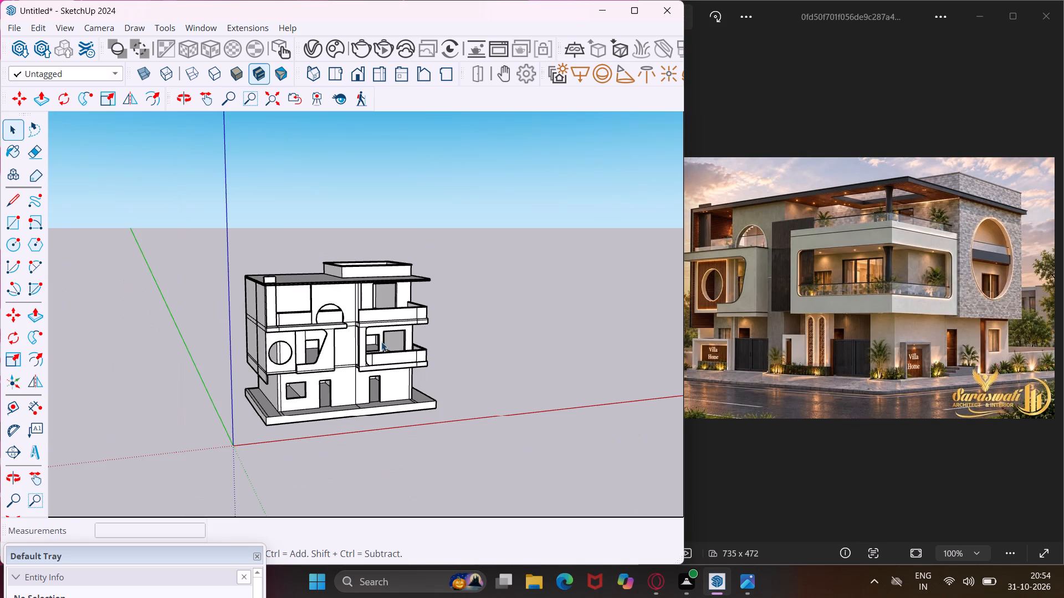
pyautogui.scroll(6, 365, 395)
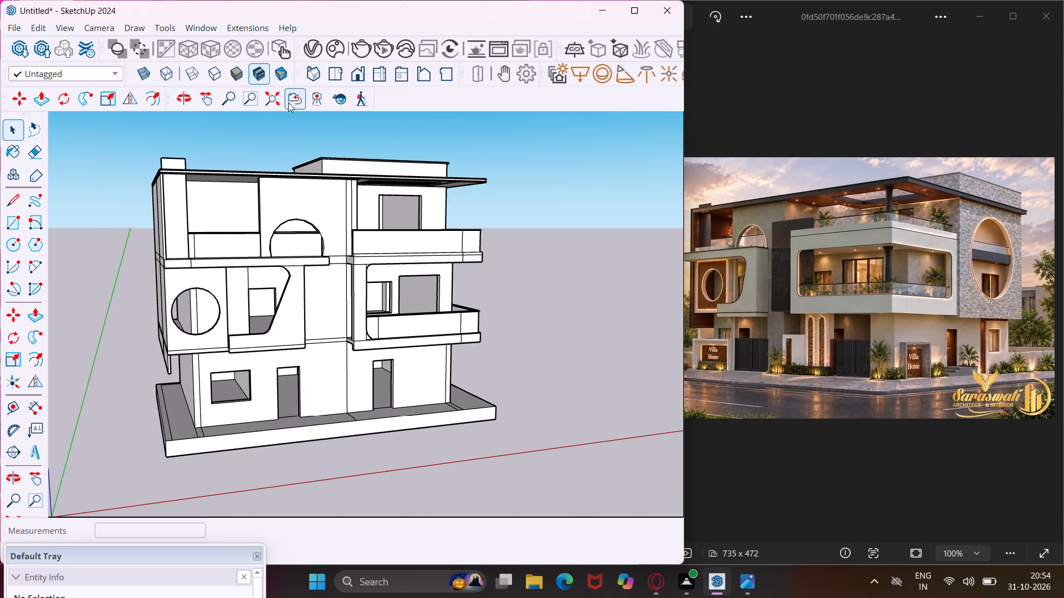
pyautogui.click(329, 48)
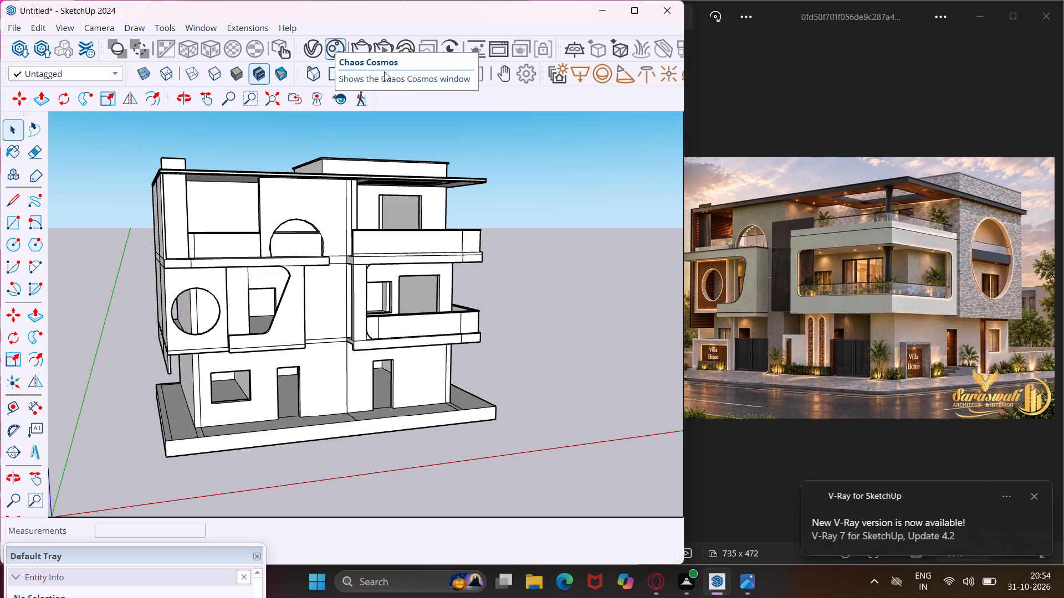
pyautogui.click(1036, 498)
pyautogui.click(334, 45)
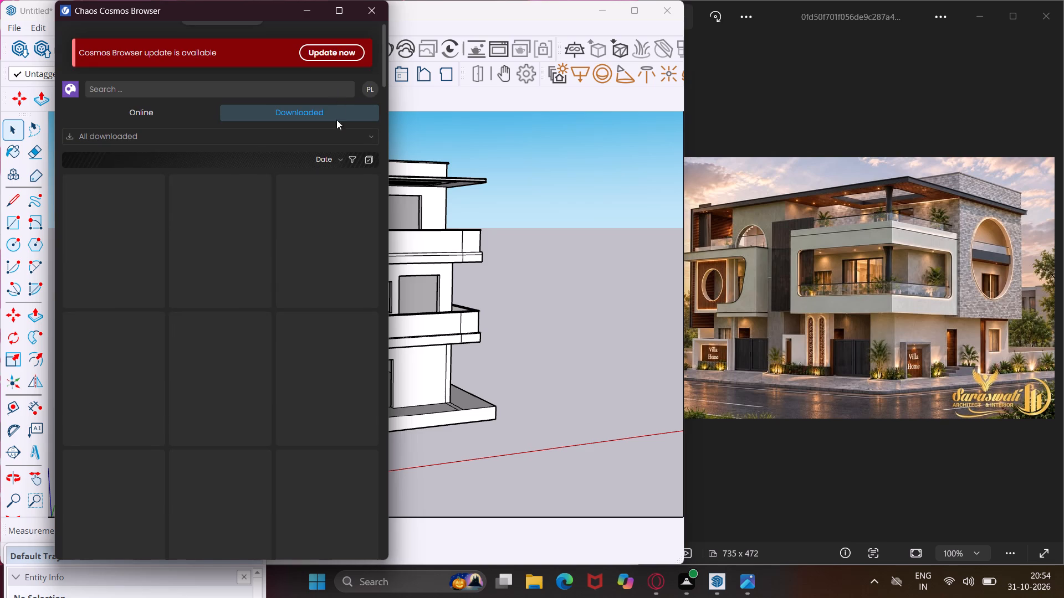
pyautogui.click(211, 80)
pyautogui.click(211, 89)
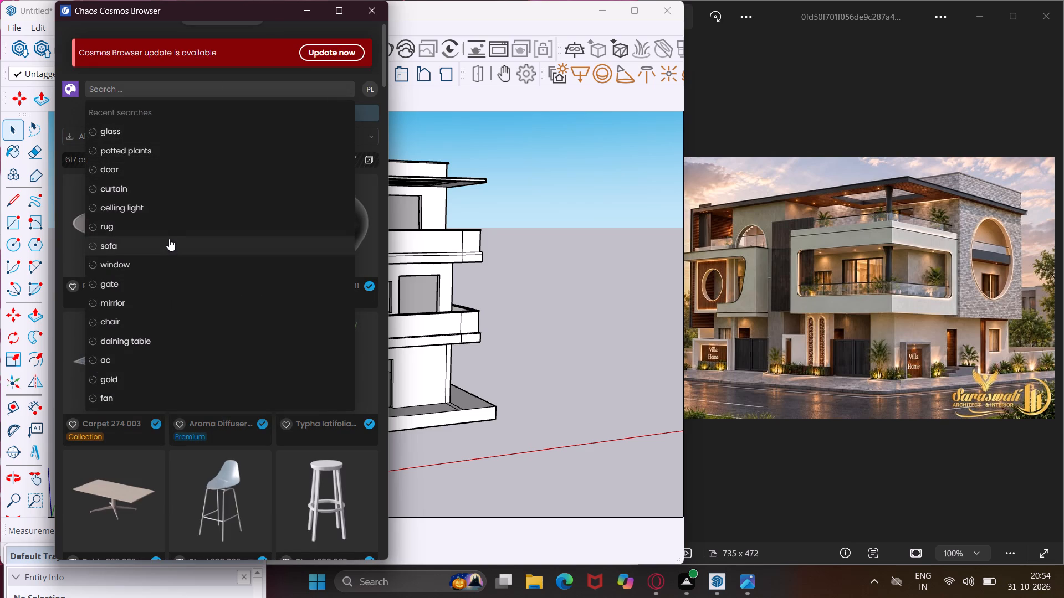
pyautogui.click(166, 259)
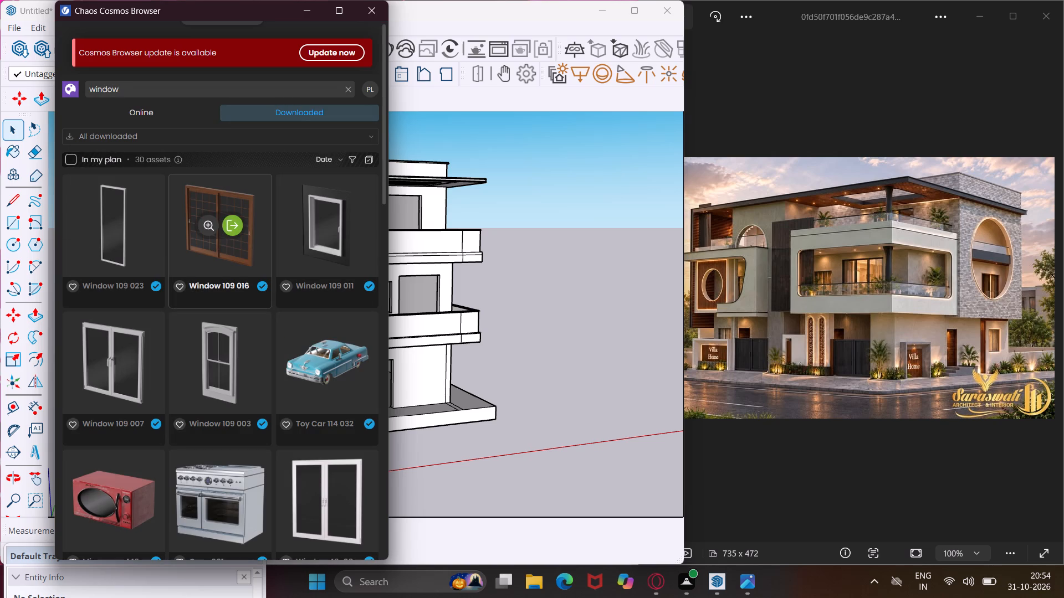
# Import the Window 46-47 asset and place one copy on the ground beside the villa.
pyautogui.scroll(-2, 223, 379)
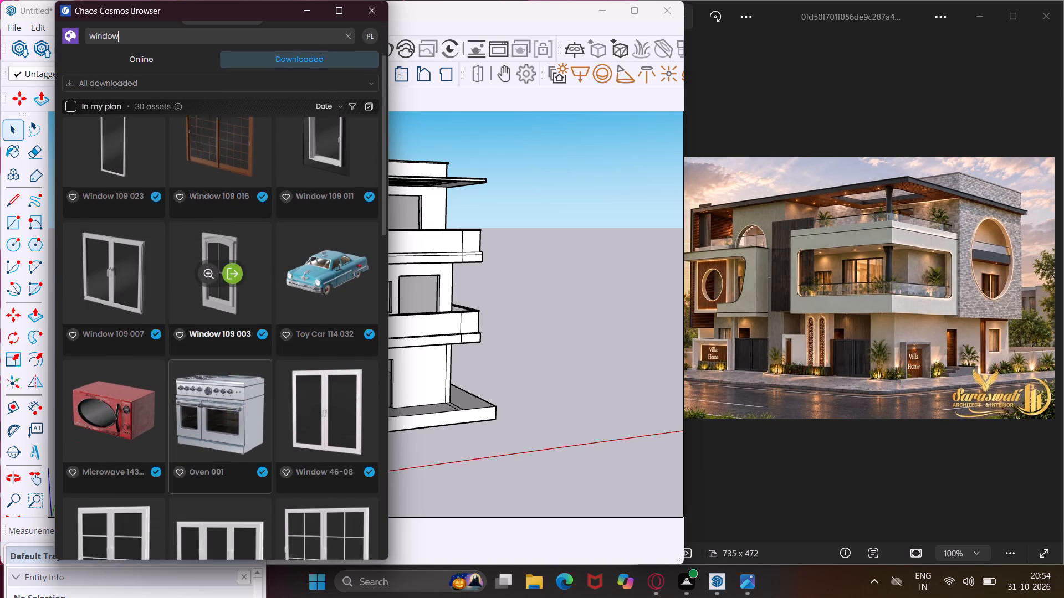
pyautogui.scroll(-4, 223, 379)
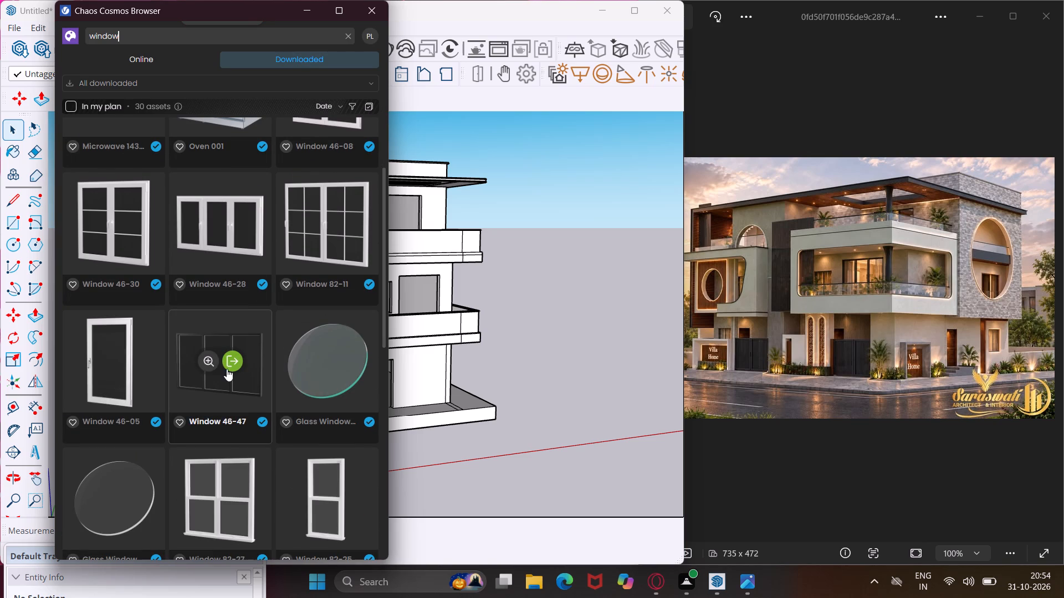
pyautogui.click(231, 364)
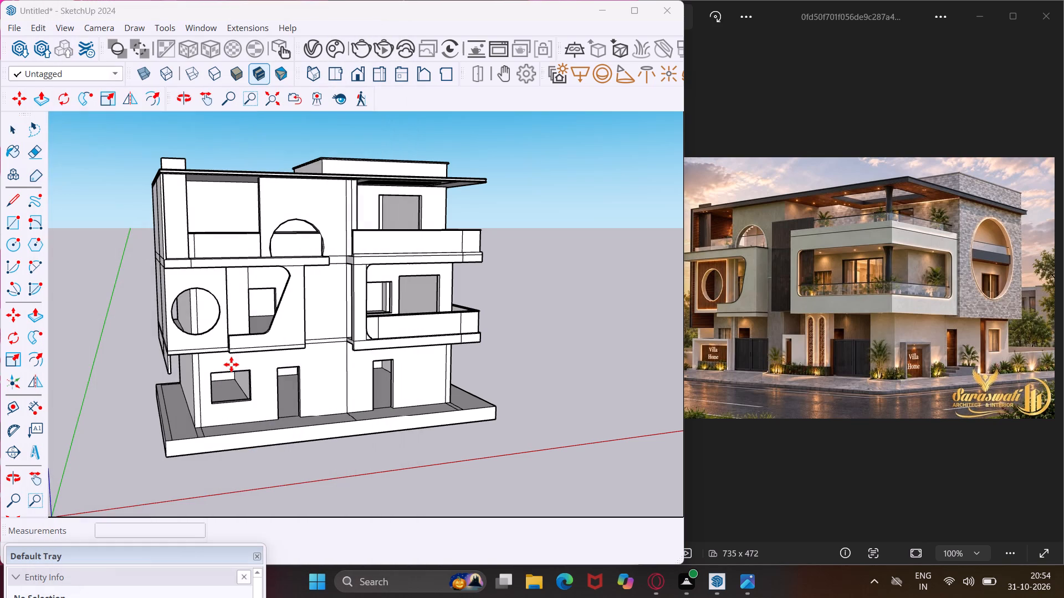
pyautogui.click(552, 420)
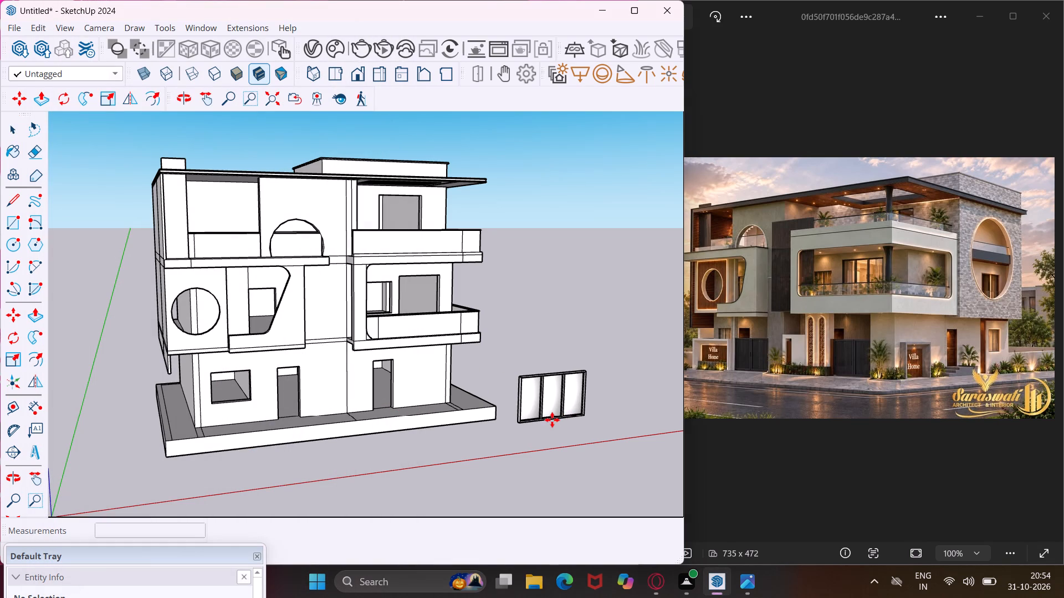
pyautogui.press('Escape')
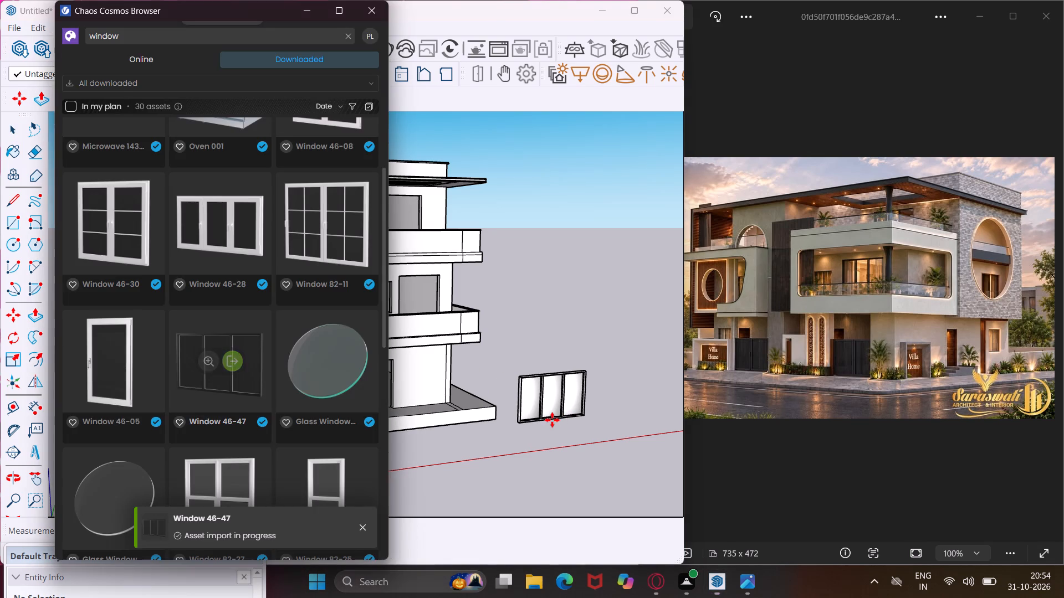
# Look through the remaining window assets, and search the downloaded Chaos Cosmos assets for "door".
pyautogui.scroll(-5, 173, 292)
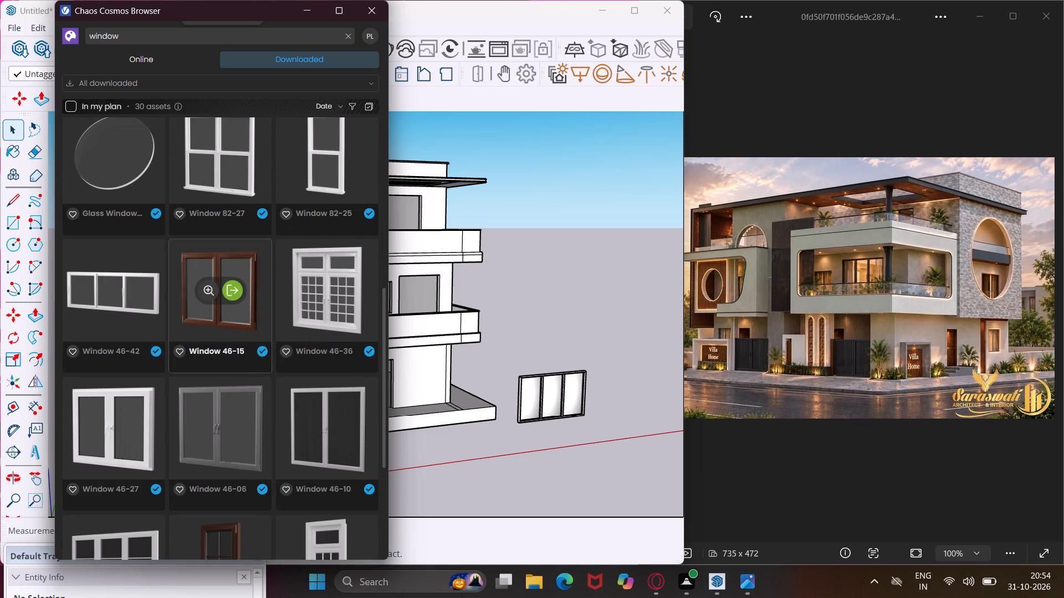
pyautogui.scroll(-5, 186, 287)
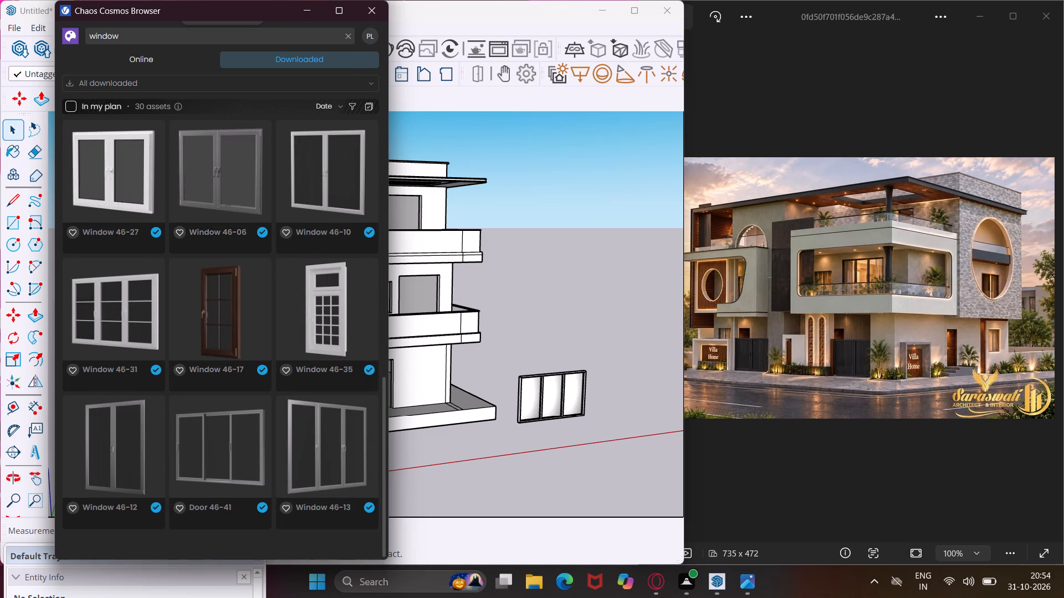
pyautogui.click(173, 37)
pyautogui.press('BackSpace')
pyautogui.press('BackSpace')
pyautogui.press('BackSpace')
pyautogui.press('BackSpace')
pyautogui.press('BackSpace')
pyautogui.press('BackSpace')
pyautogui.press('BackSpace')
pyautogui.press('BackSpace')
pyautogui.press('BackSpace')
pyautogui.press('BackSpace')
pyautogui.press('BackSpace')
pyautogui.press('BackSpace')
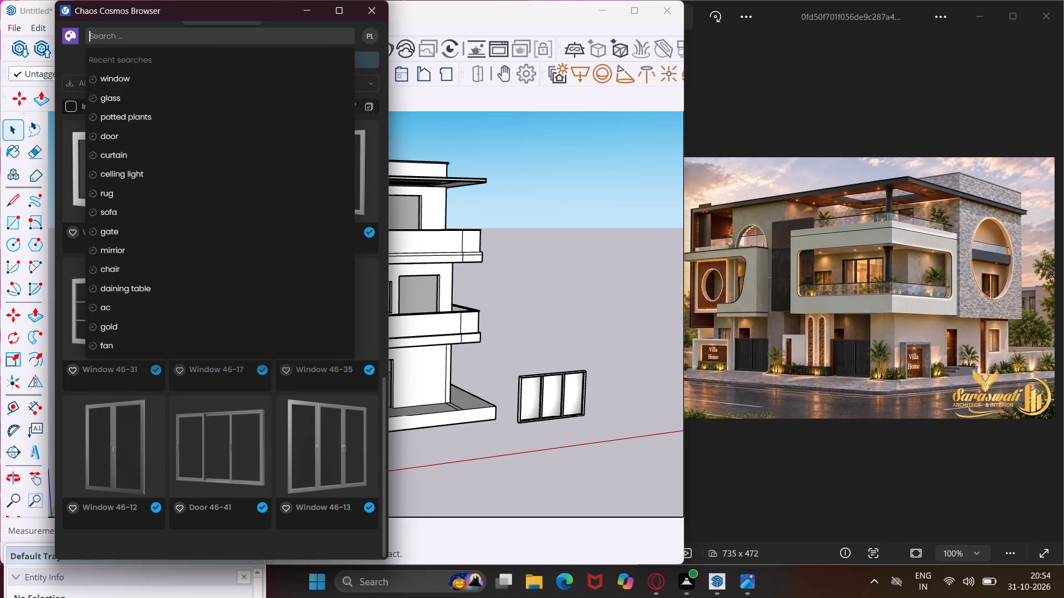
pyautogui.click(134, 137)
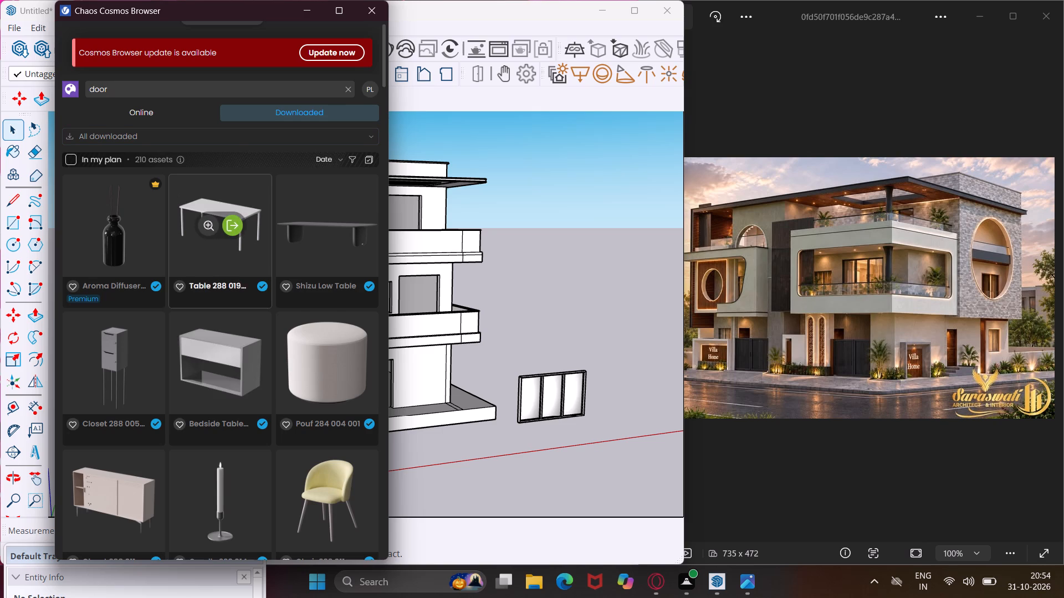
# Import the Door 243 053 asset and place one copy on the ground between the villa and the three-pane window.
pyautogui.scroll(-16, 214, 306)
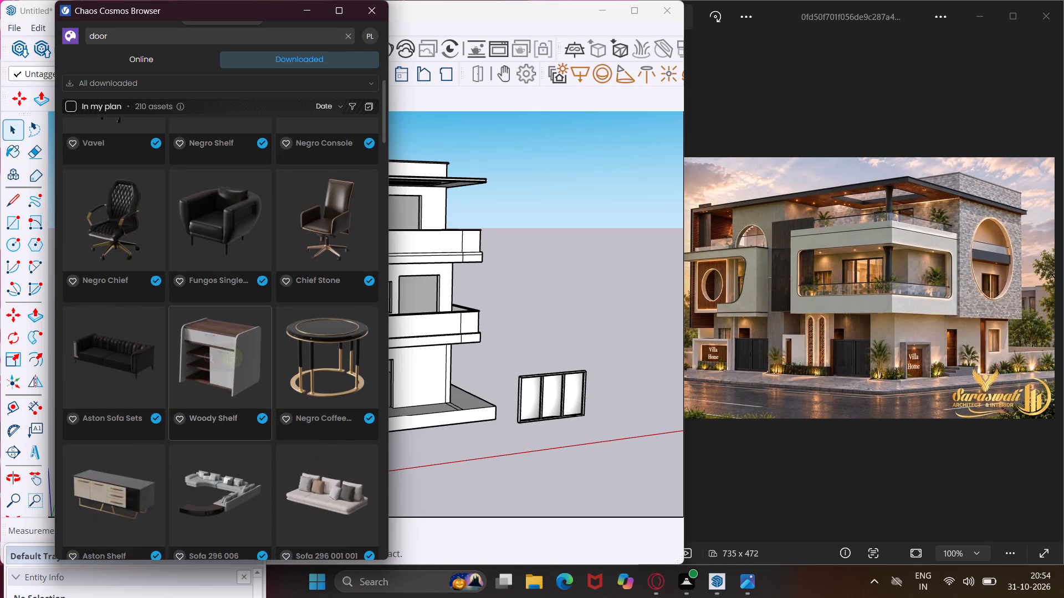
pyautogui.scroll(-16, 211, 315)
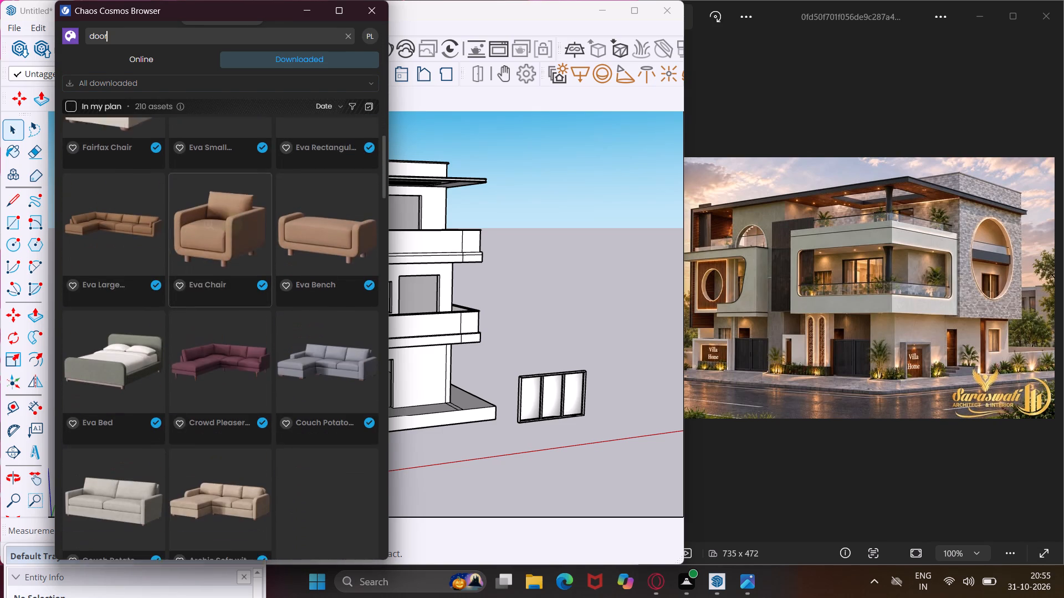
pyautogui.scroll(-12, 209, 318)
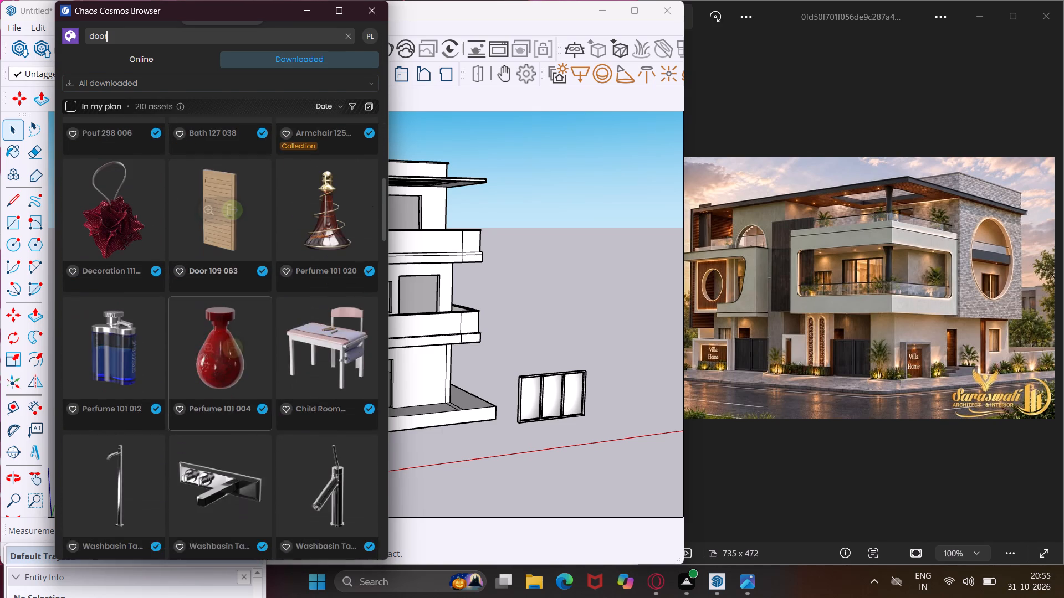
pyautogui.scroll(-13, 211, 312)
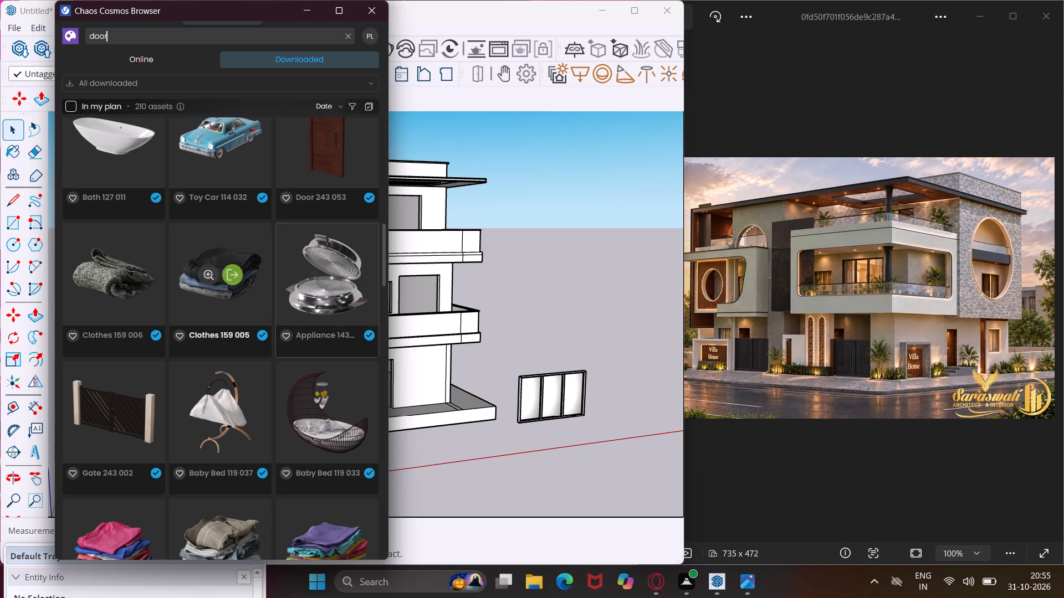
pyautogui.click(340, 136)
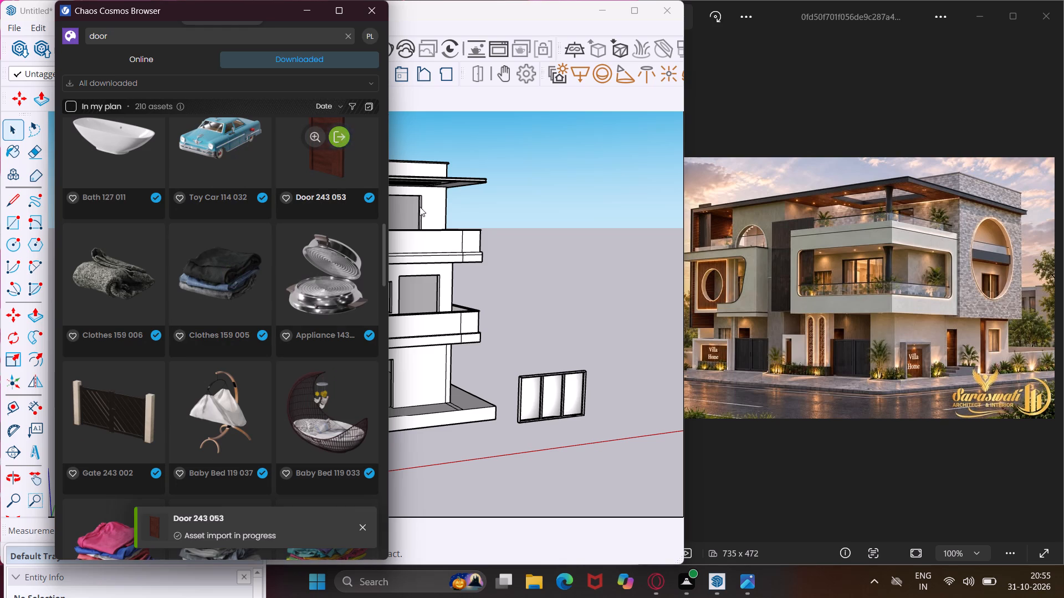
pyautogui.click(491, 440)
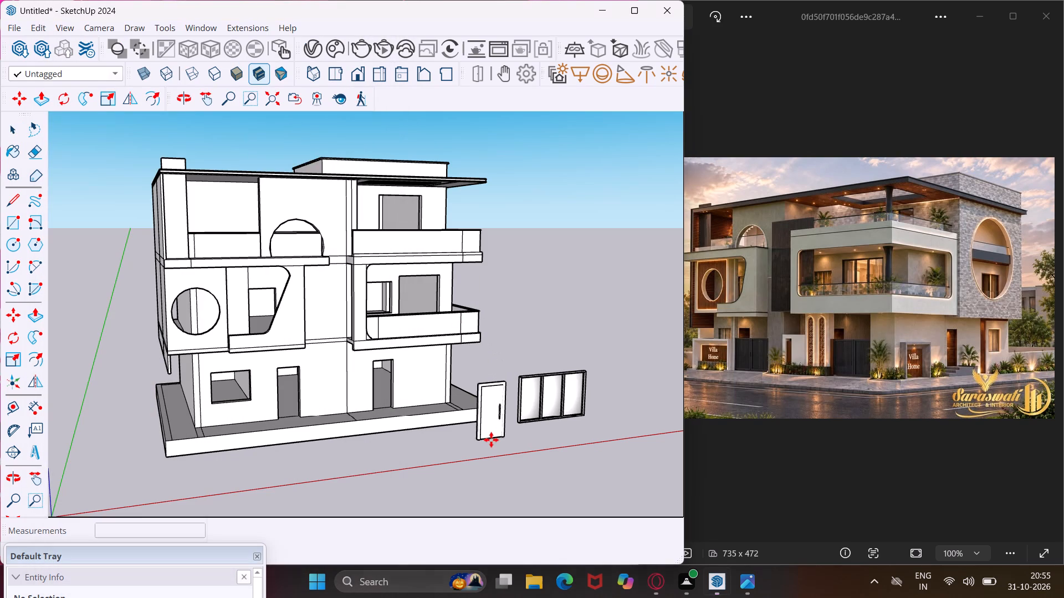
pyautogui.press('Escape')
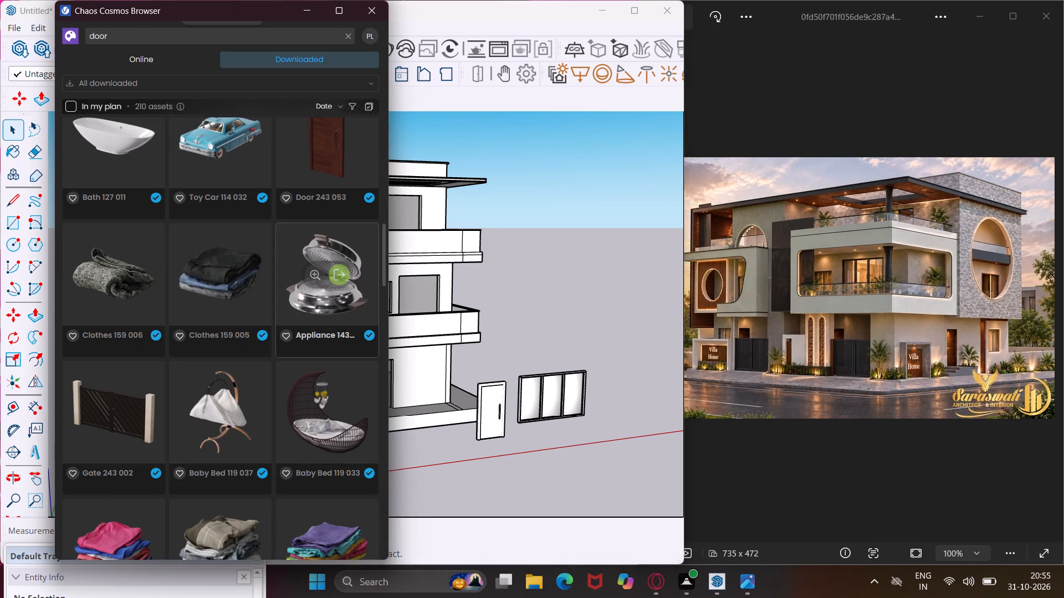
# Search the downloaded Chaos Cosmos assets for "window" again.
pyautogui.scroll(-1, 260, 301)
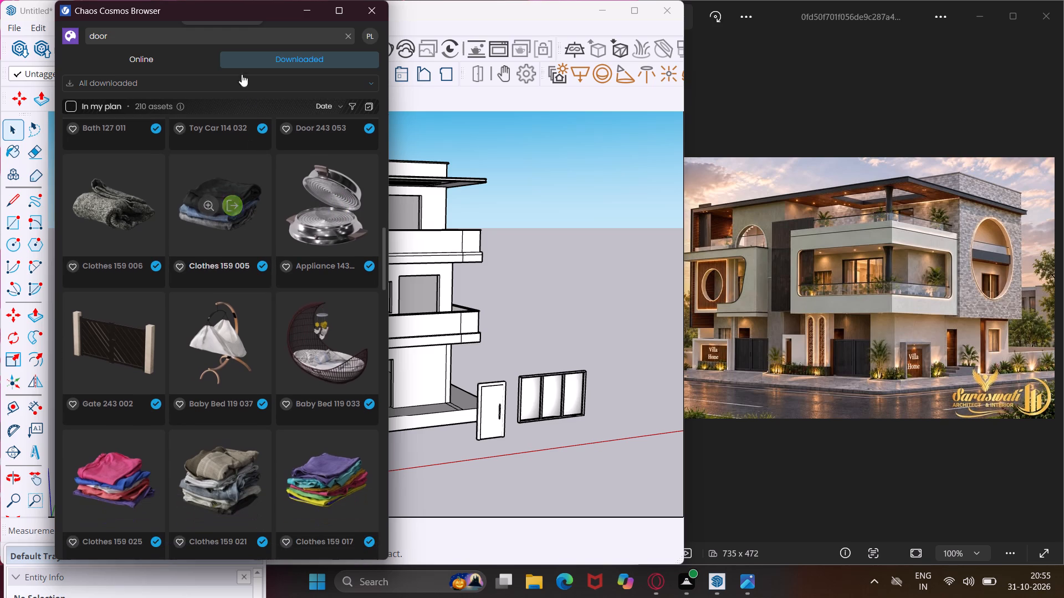
pyautogui.click(236, 37)
pyautogui.press('BackSpace')
pyautogui.press('BackSpace')
pyautogui.press('BackSpace')
pyautogui.press('BackSpace')
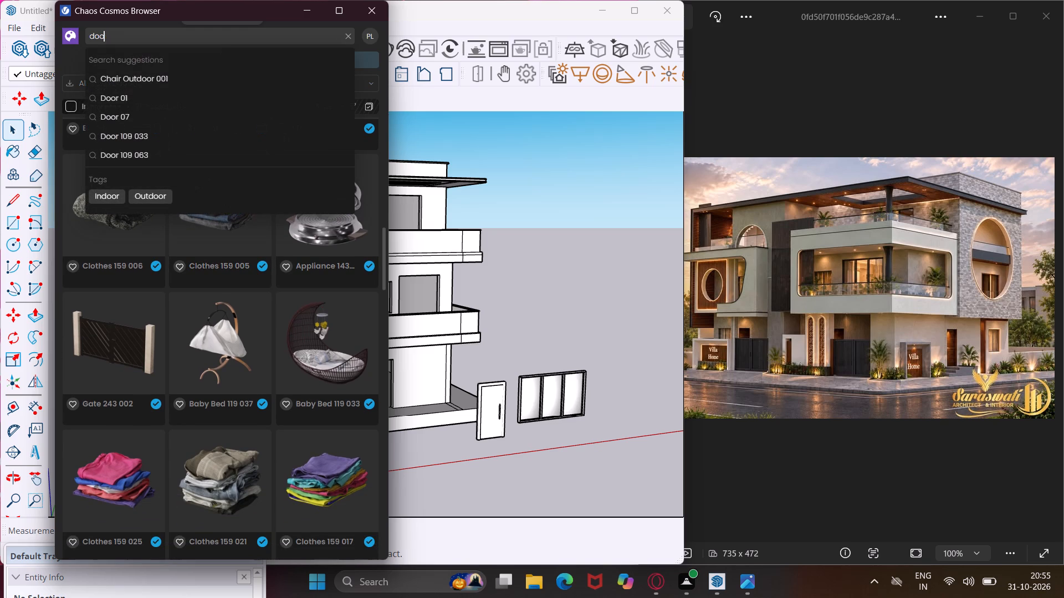
pyautogui.click(127, 102)
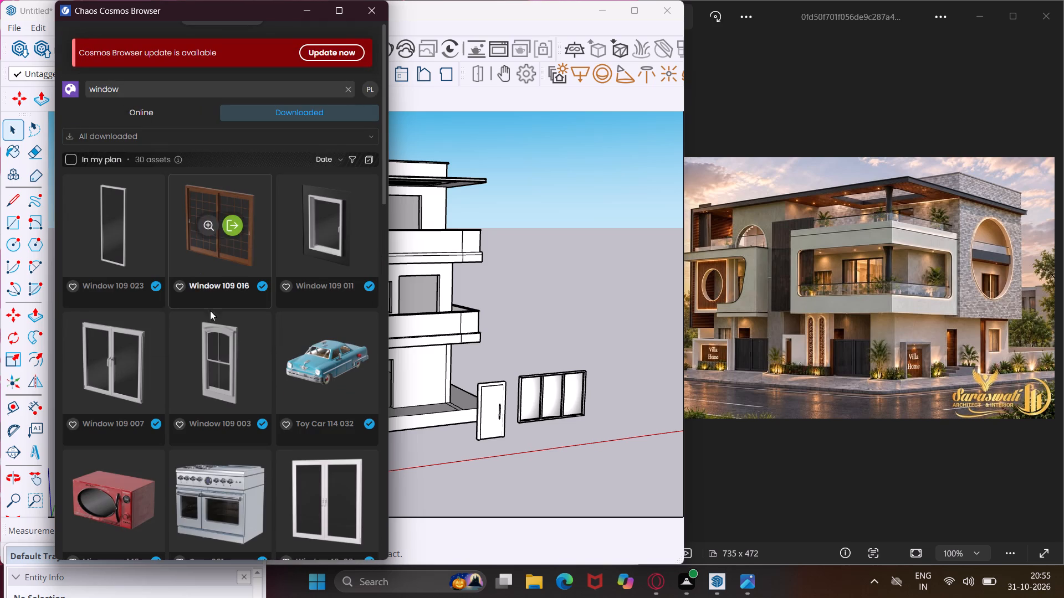
# Import the Window 46-08 asset, place one copy on the ground in front of the villa, and minimize the asset browser.
pyautogui.scroll(-2, 204, 333)
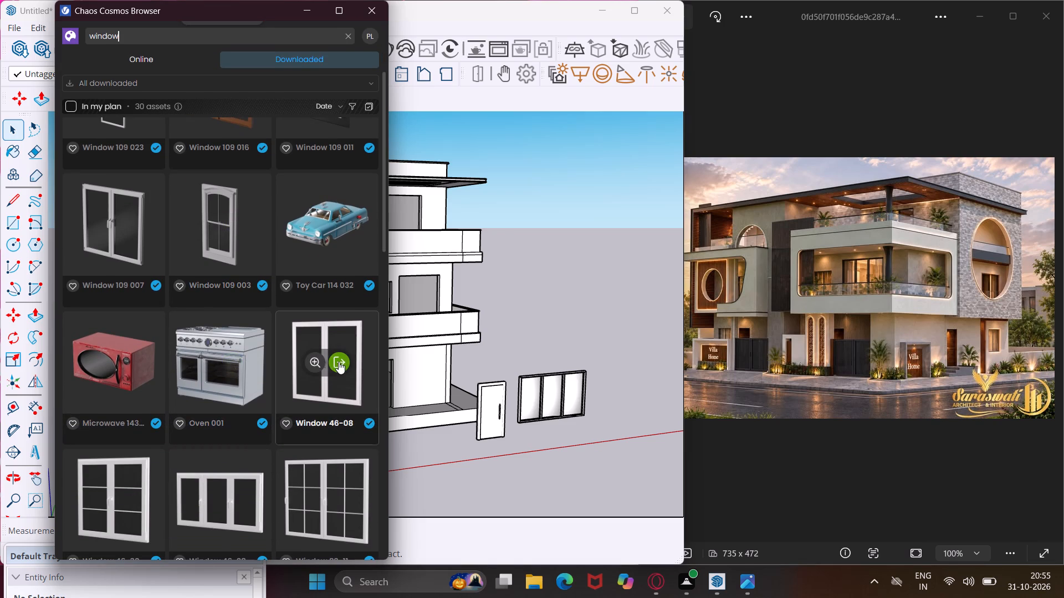
pyautogui.click(334, 360)
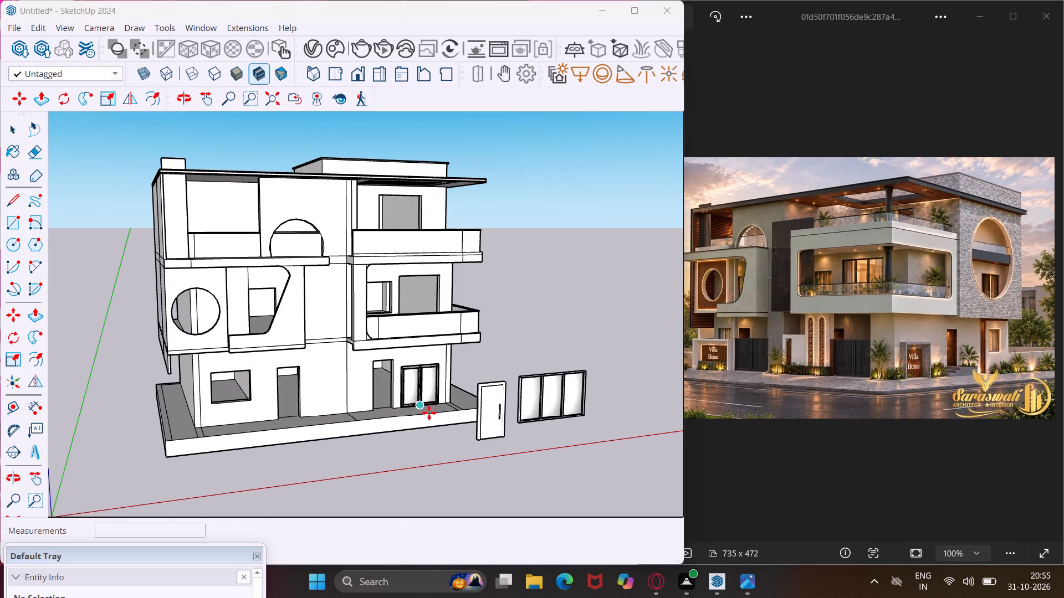
pyautogui.click(392, 466)
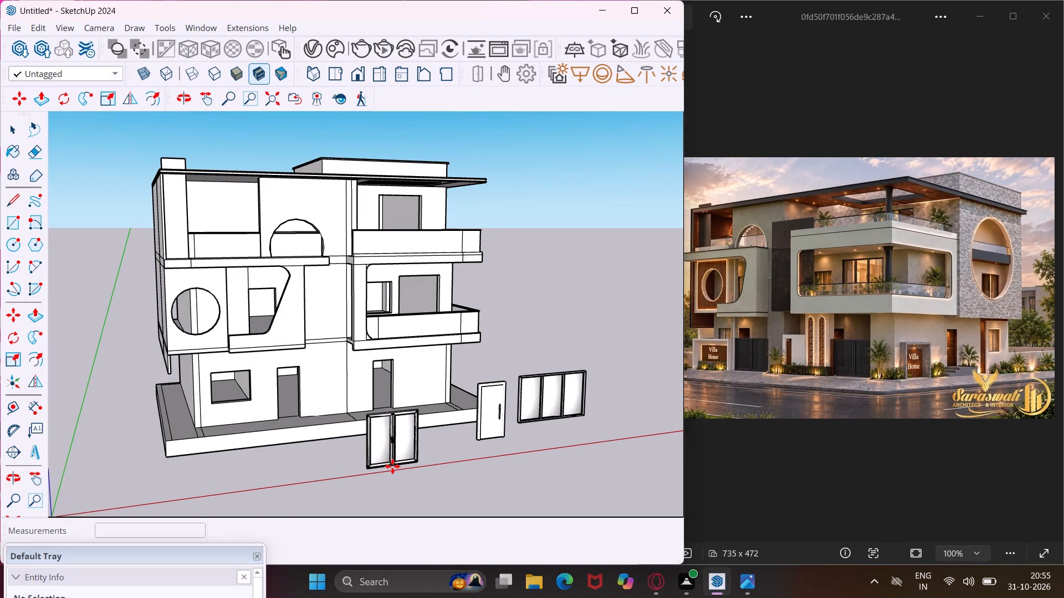
pyautogui.press('Escape')
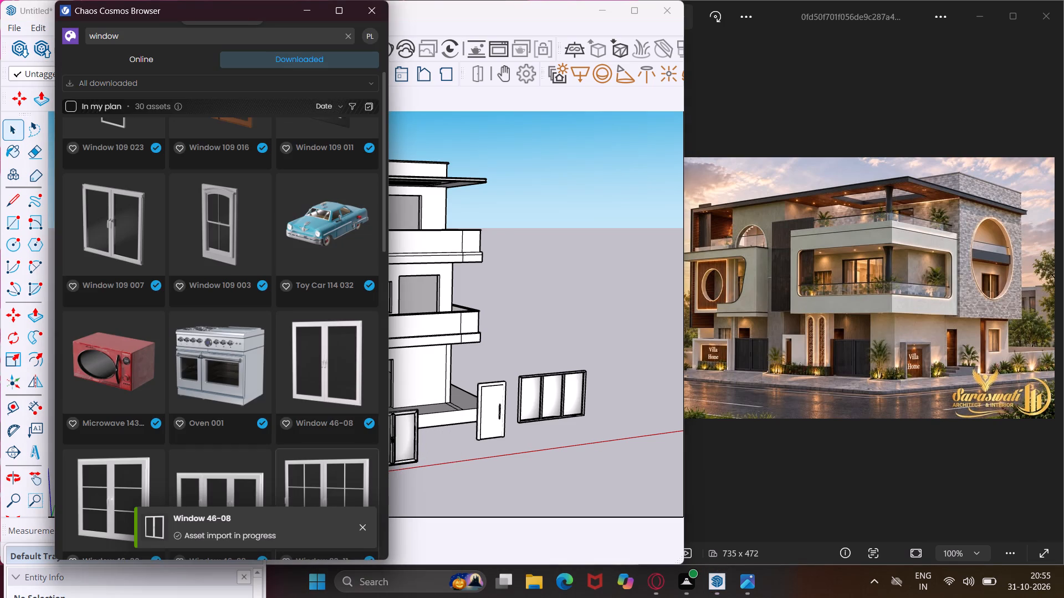
pyautogui.click(298, 11)
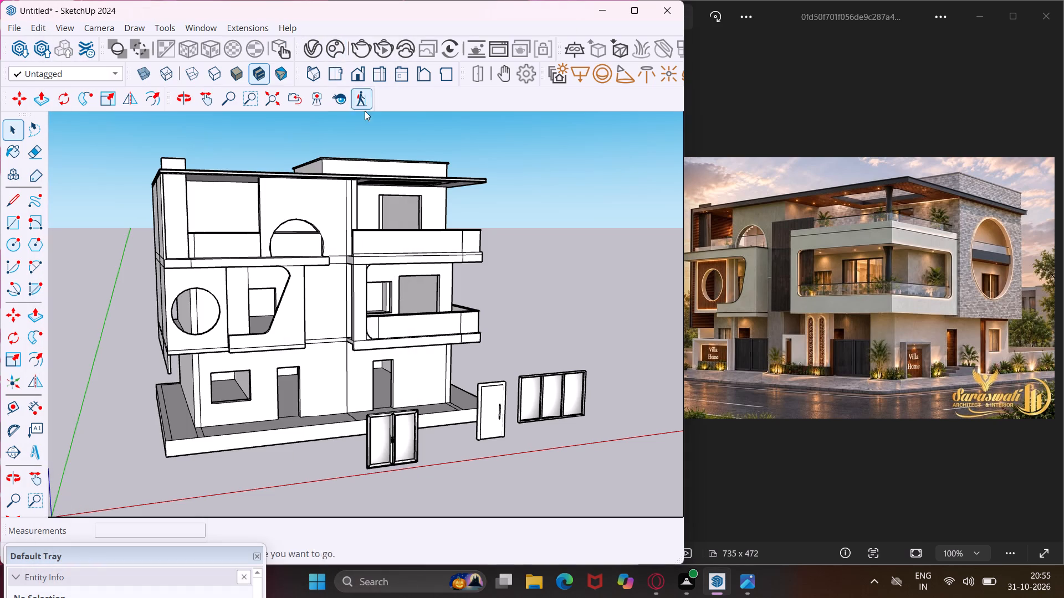
# Scale the imported door vertically to a height of 7'.
pyautogui.scroll(3, 488, 428)
pyautogui.moveTo(488, 428); pyautogui.dragTo(482, 461, button='middle')
pyautogui.scroll(4, 482, 461)
pyautogui.click(481, 457)
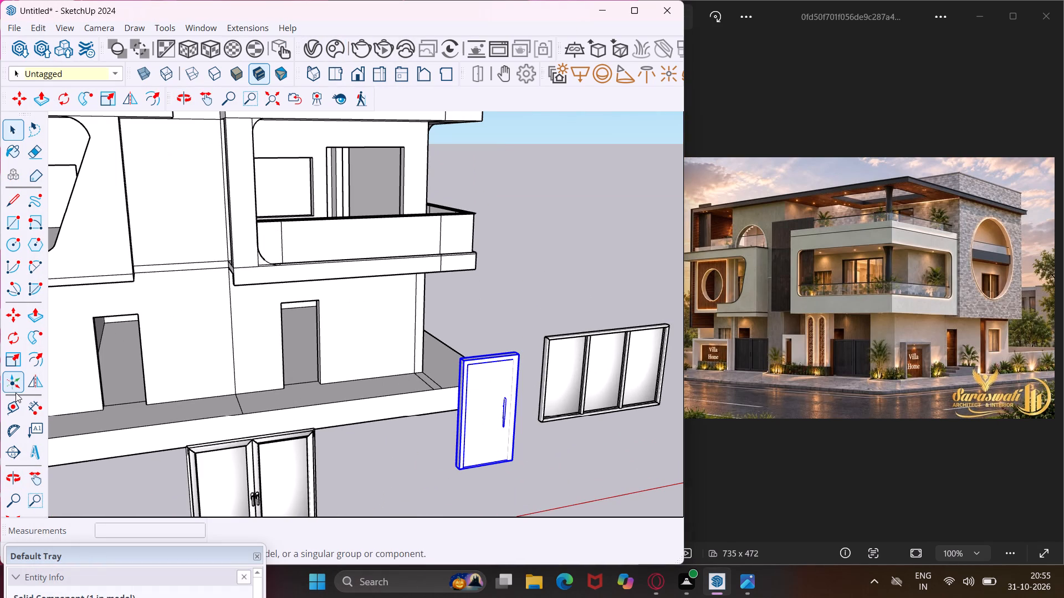
pyautogui.click(16, 362)
pyautogui.scroll(7, 475, 359)
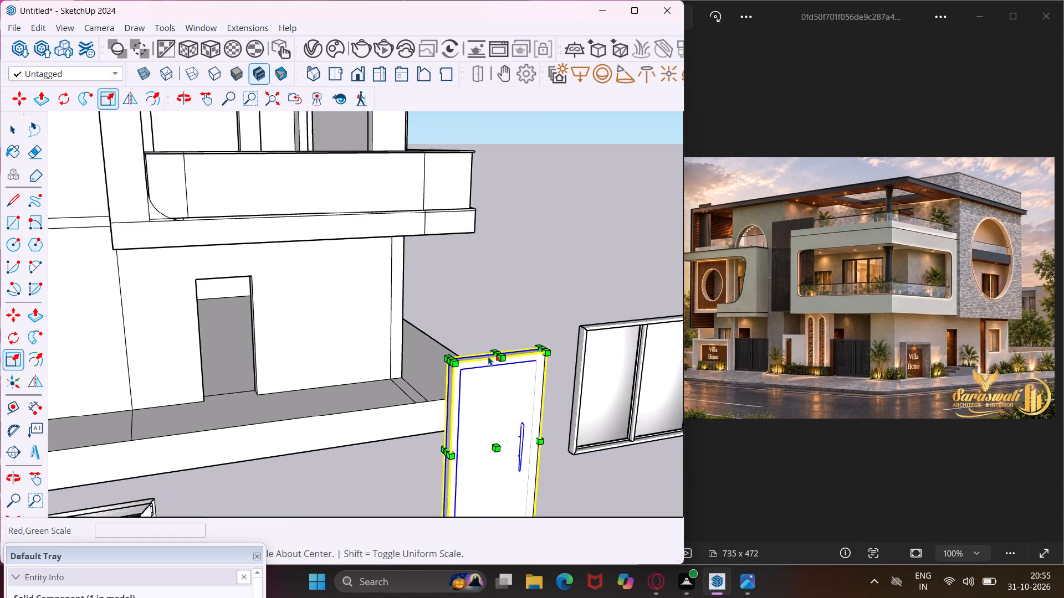
pyautogui.scroll(1, 488, 356)
pyautogui.click(500, 357)
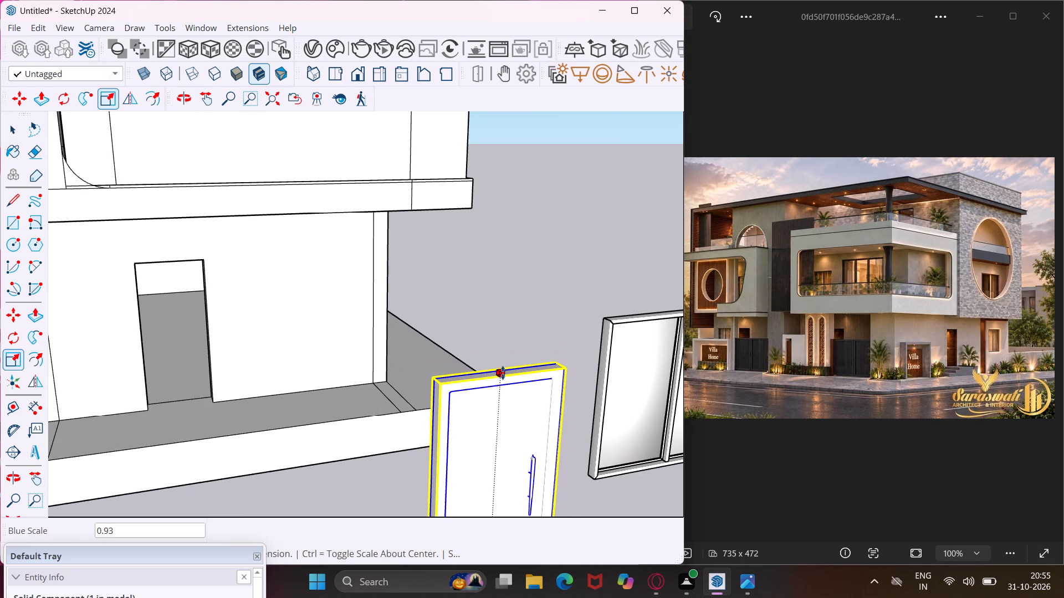
pyautogui.write("7'")
pyautogui.press('Return')
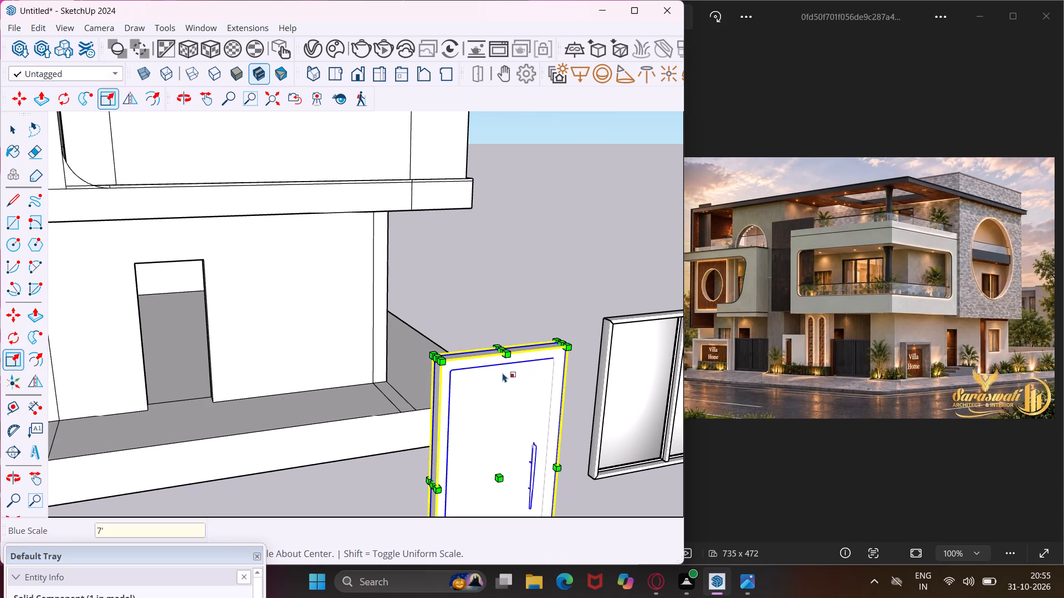
# Scale the imported door along the red axis to a width of 3'.
pyautogui.scroll(-2, 342, 495)
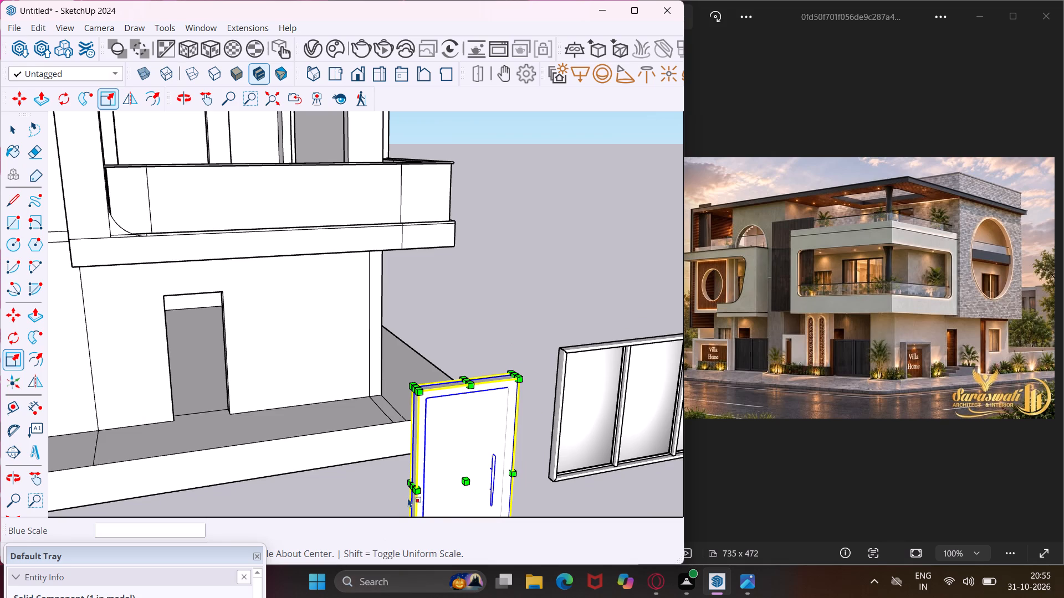
pyautogui.scroll(7, 408, 497)
pyautogui.click(420, 478)
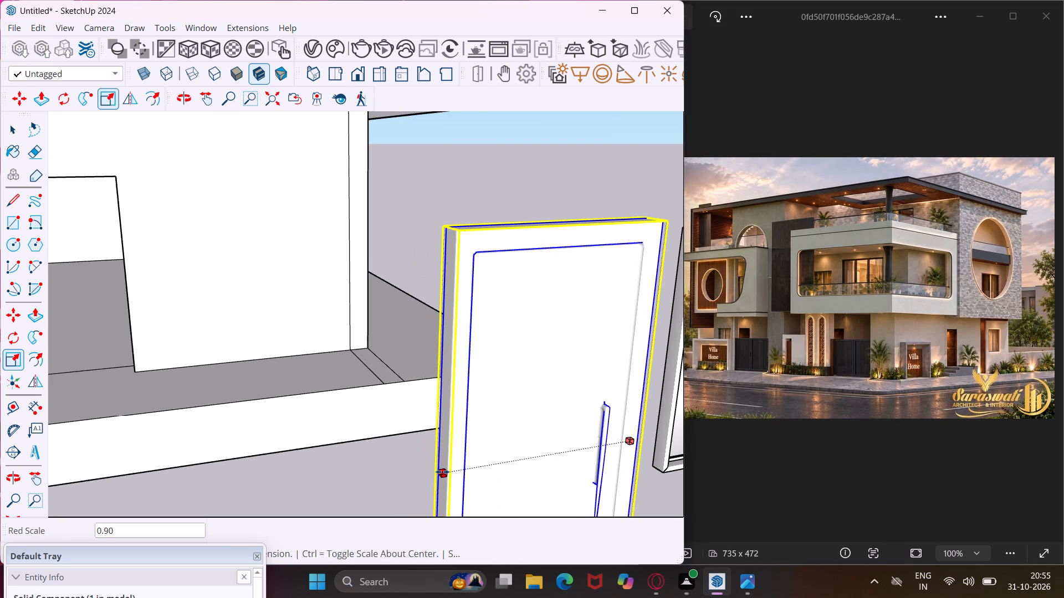
pyautogui.write("3'")
pyautogui.press('Return')
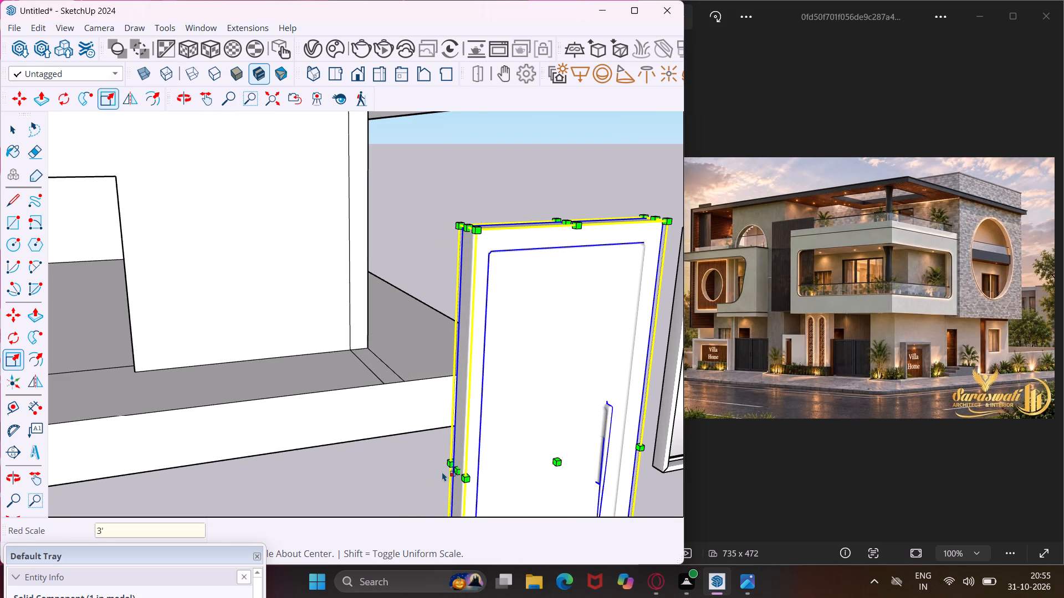
pyautogui.scroll(-5, 364, 450)
pyautogui.scroll(-6, 390, 353)
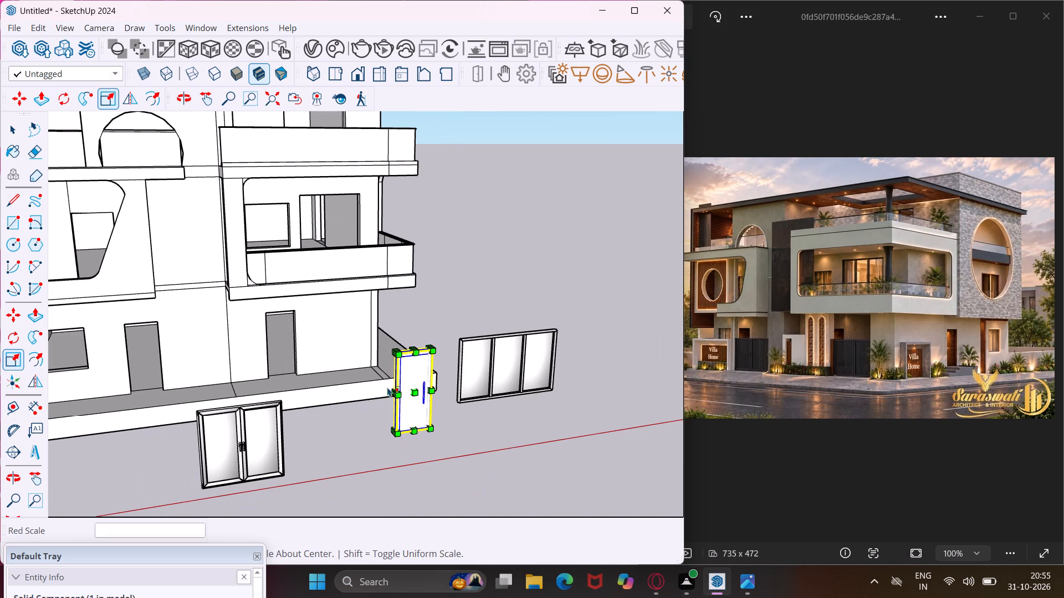
pyautogui.press('Escape')
# Copy the resized door from its bottom corner into the ground-floor doorway beneath the balconies, snapping to the opening's bottom corner.
pyautogui.press('space')
pyautogui.click(405, 430)
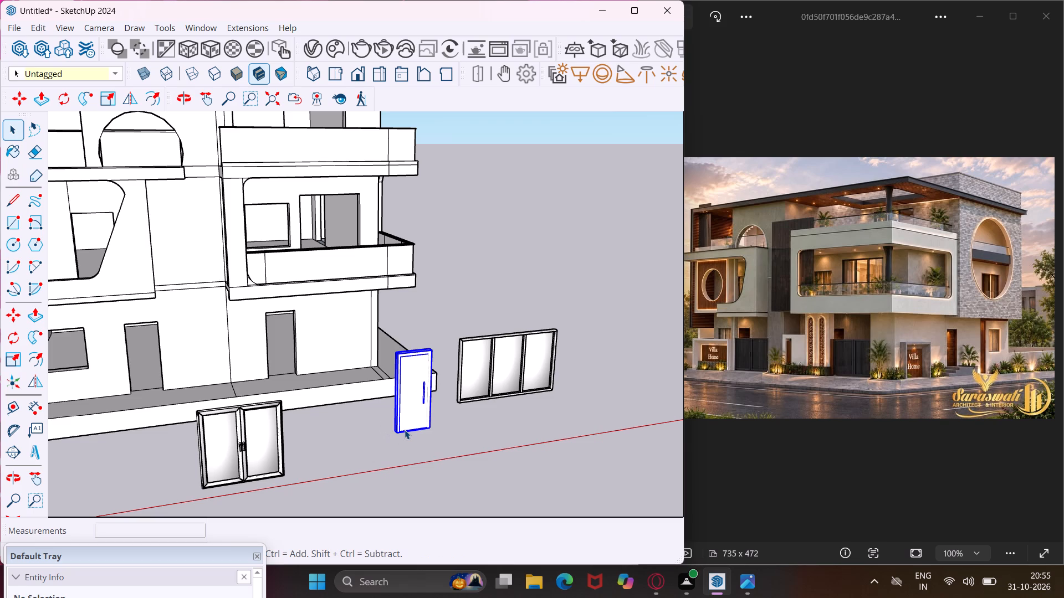
pyautogui.press('m')
pyautogui.scroll(9, 402, 432)
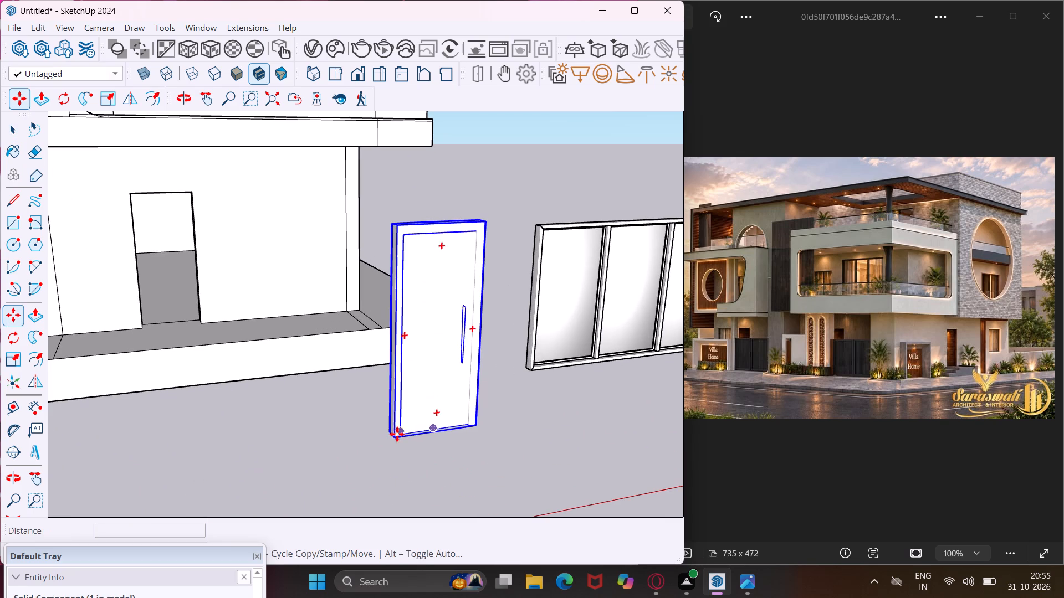
pyautogui.click(395, 439)
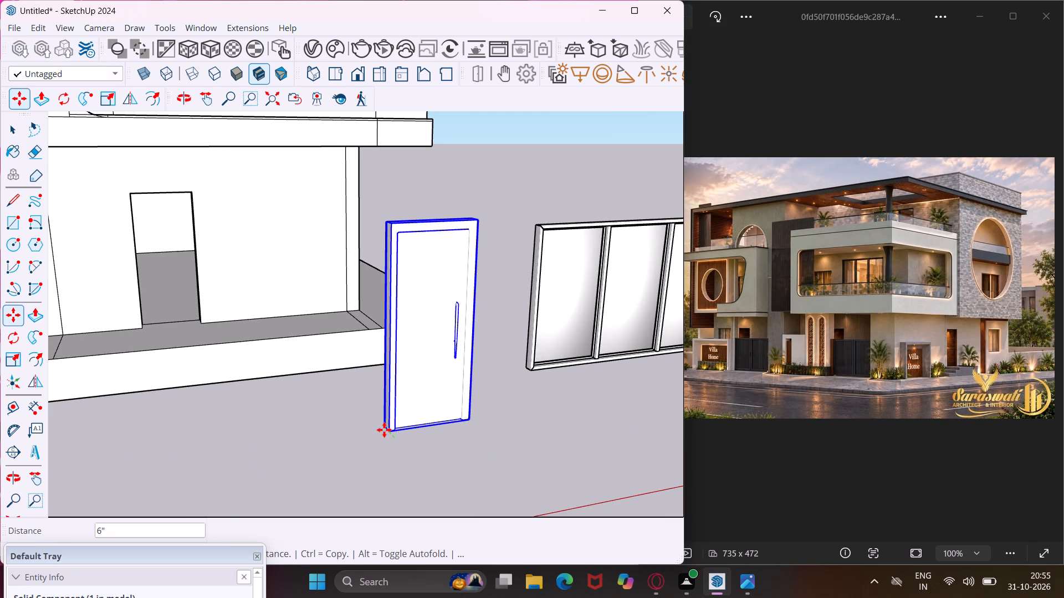
pyautogui.scroll(-5, 377, 424)
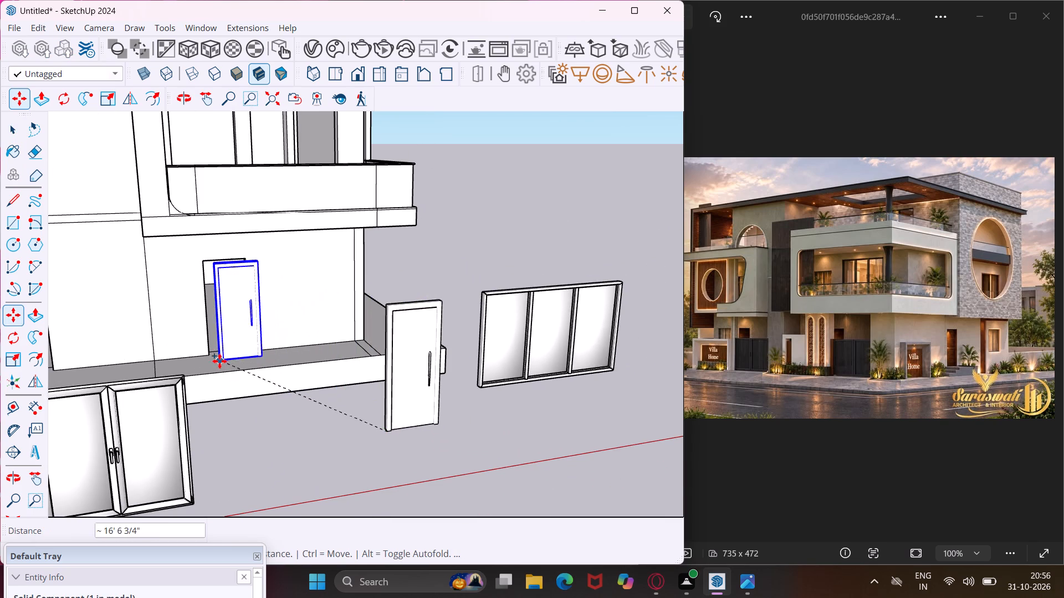
pyautogui.scroll(9, 213, 355)
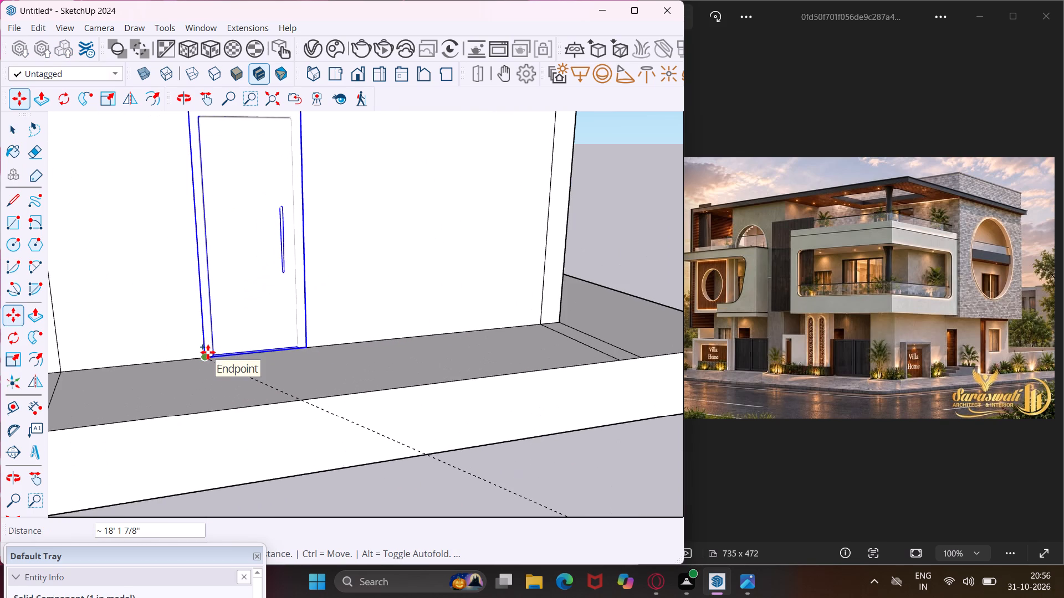
pyautogui.click(208, 352)
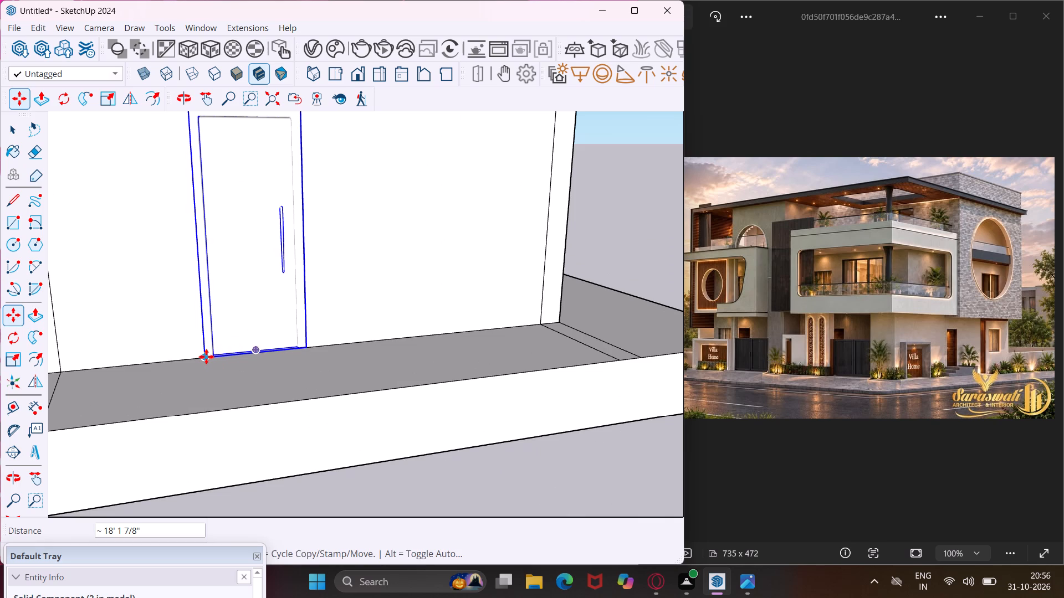
# Copy the door from the doorway beneath the balconies into the other ground-floor doorway, snapping to the opening's bottom corner.
pyautogui.click(204, 357)
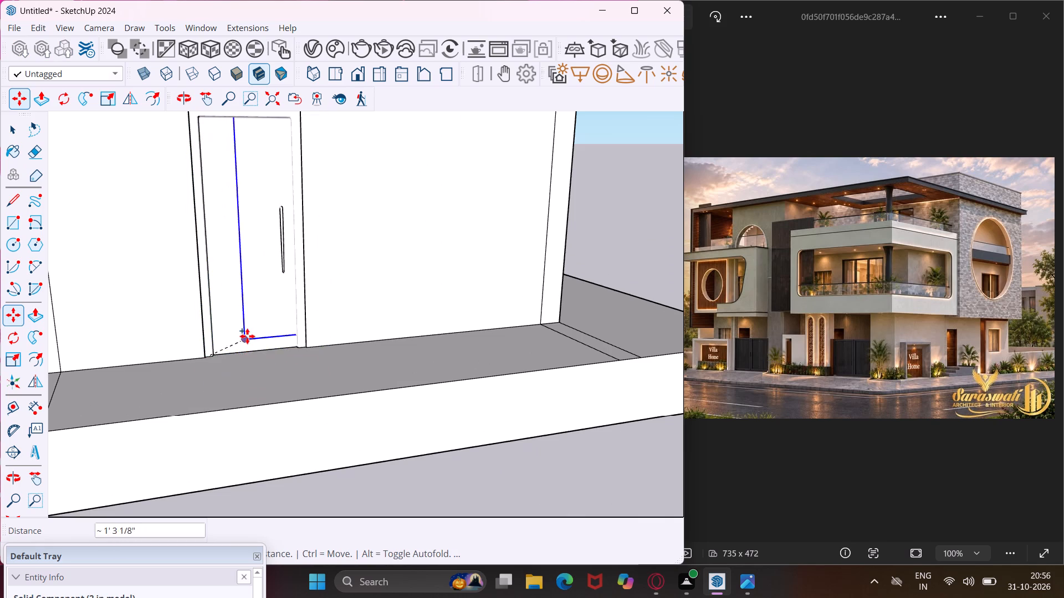
pyautogui.scroll(-18, 249, 333)
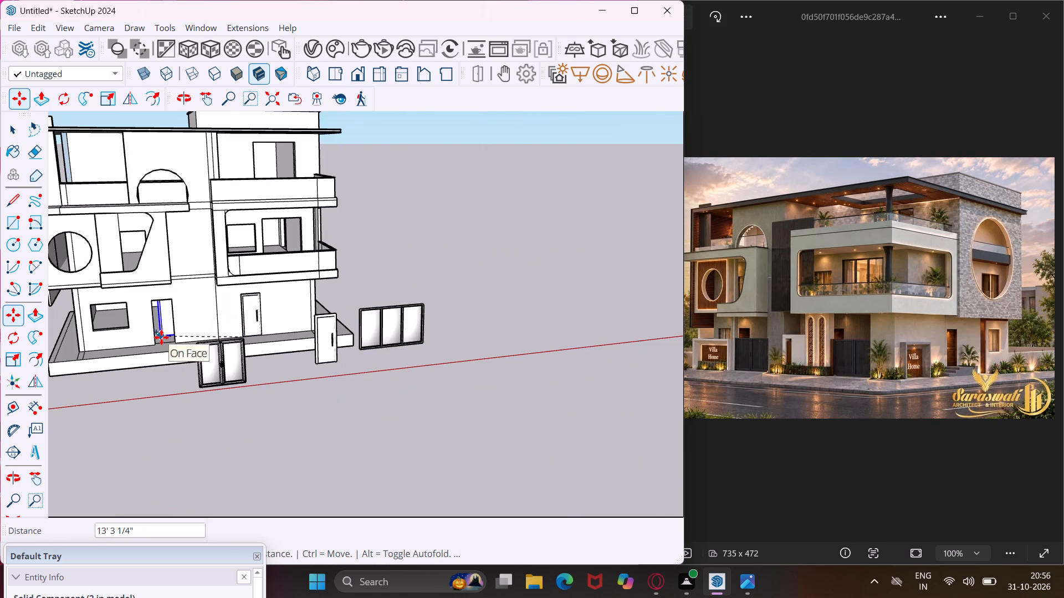
pyautogui.scroll(15, 158, 338)
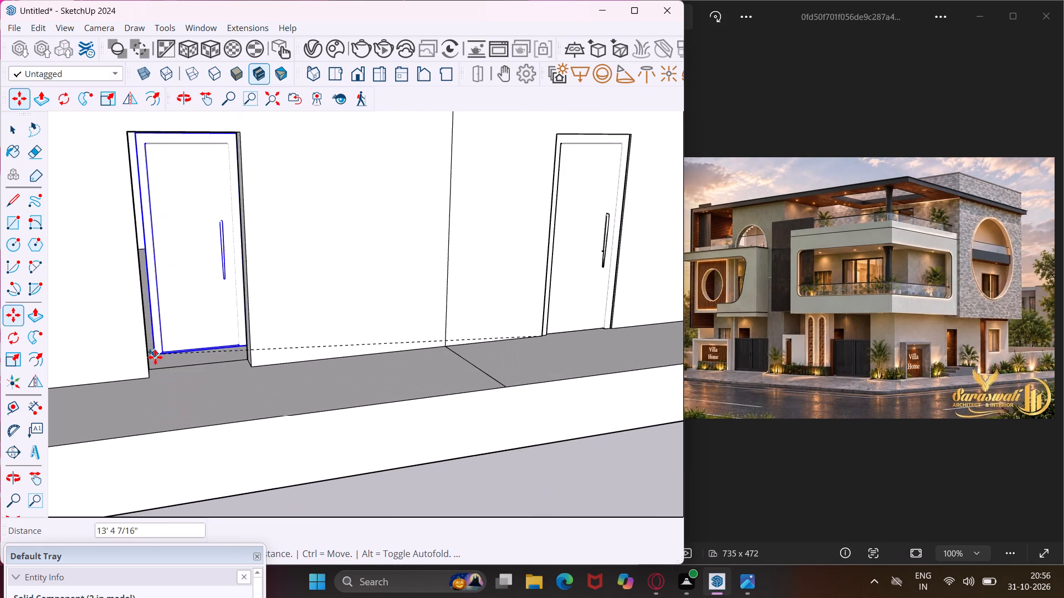
pyautogui.click(147, 373)
pyautogui.scroll(-6, 120, 374)
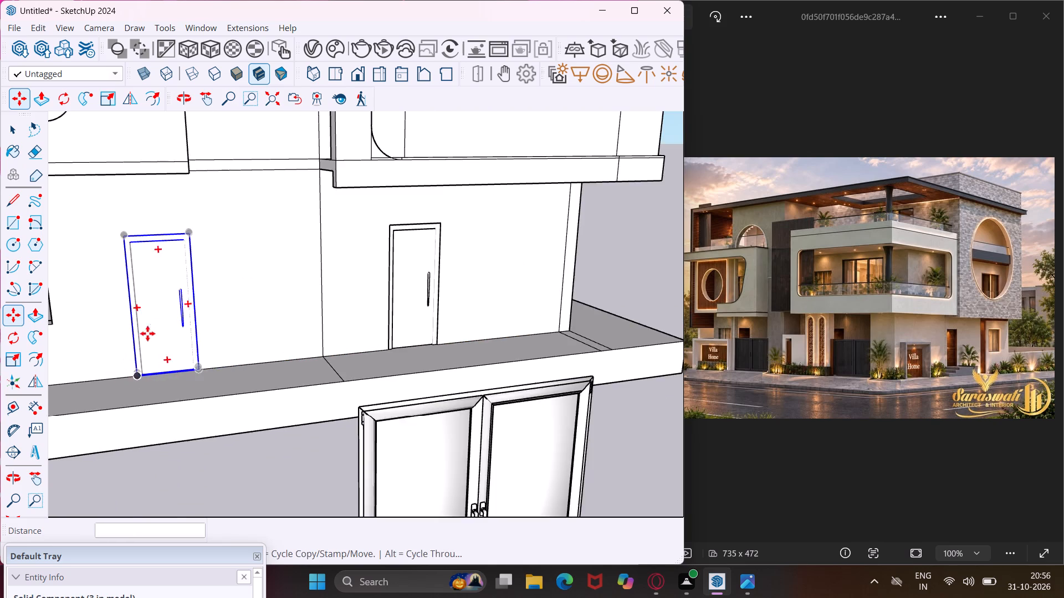
pyautogui.scroll(-7, 152, 328)
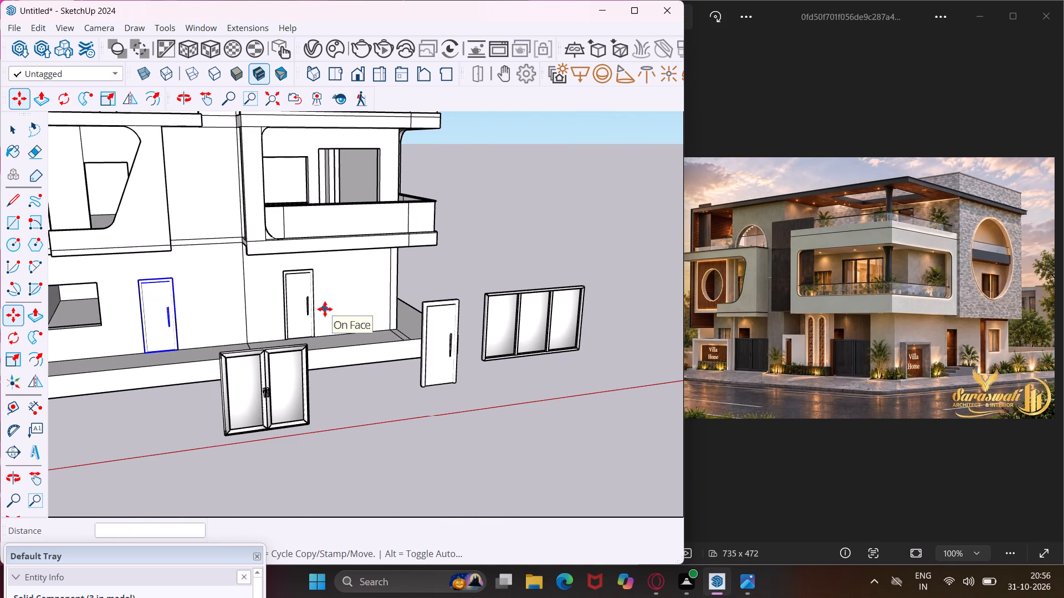
pyautogui.moveTo(325, 309); pyautogui.dragTo(253, 329, button='middle')
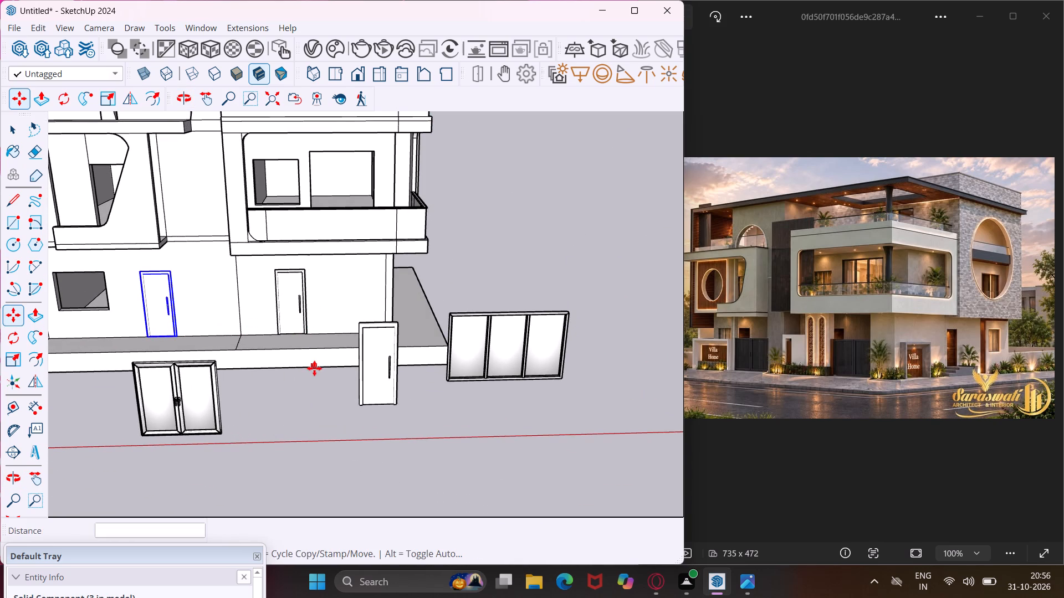
pyautogui.press('Escape')
# Copy the freestanding door from its bottom corner to the bottom corner of the first-floor doorway behind the slanted frame.
pyautogui.press('space')
pyautogui.click(376, 400)
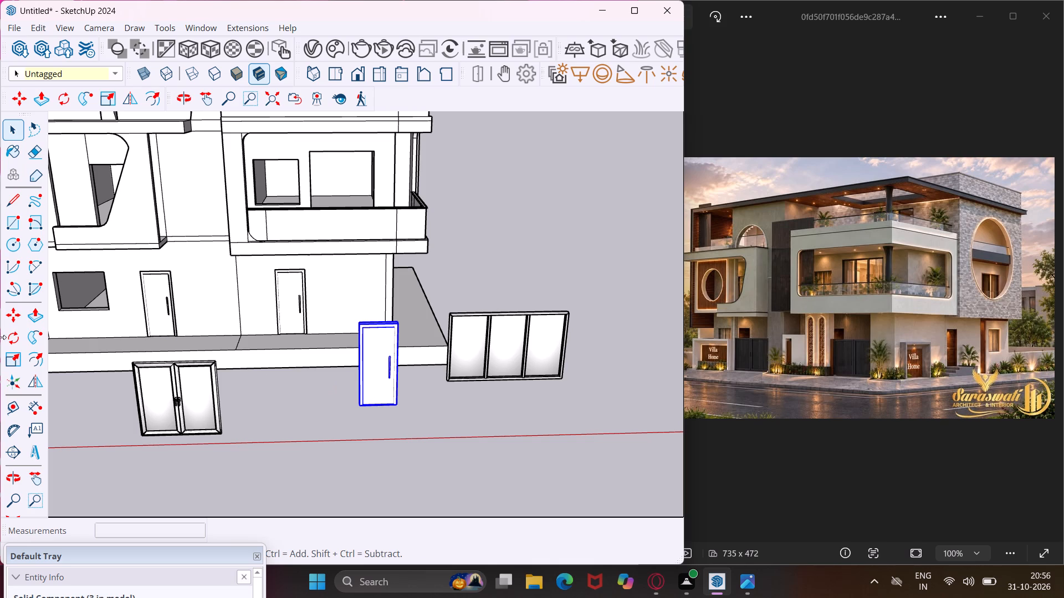
pyautogui.scroll(-3, 258, 363)
pyautogui.moveTo(261, 365); pyautogui.dragTo(371, 377, button='middle')
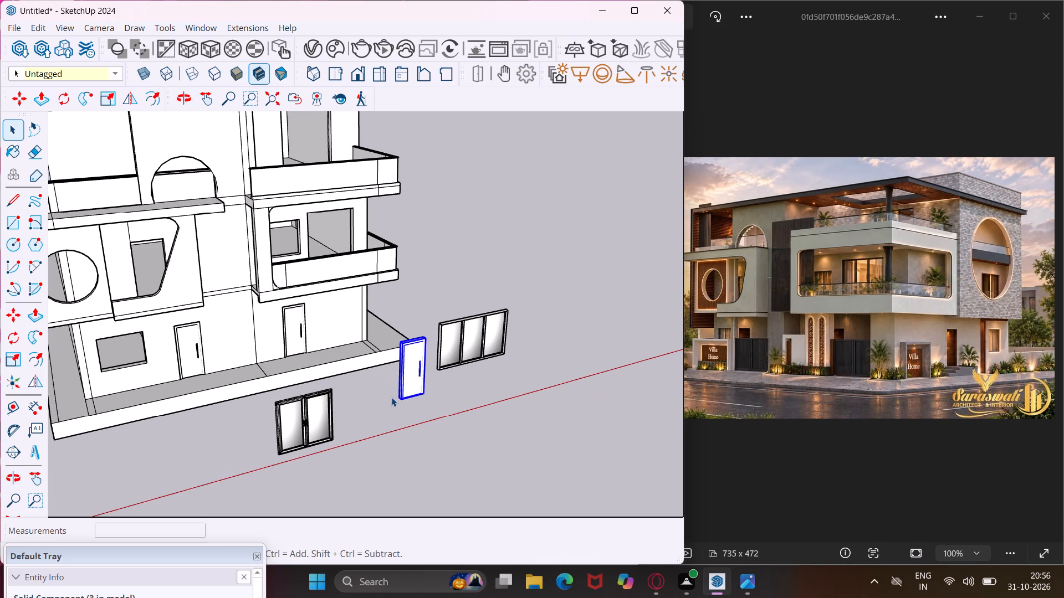
pyautogui.press('m')
pyautogui.scroll(8, 400, 398)
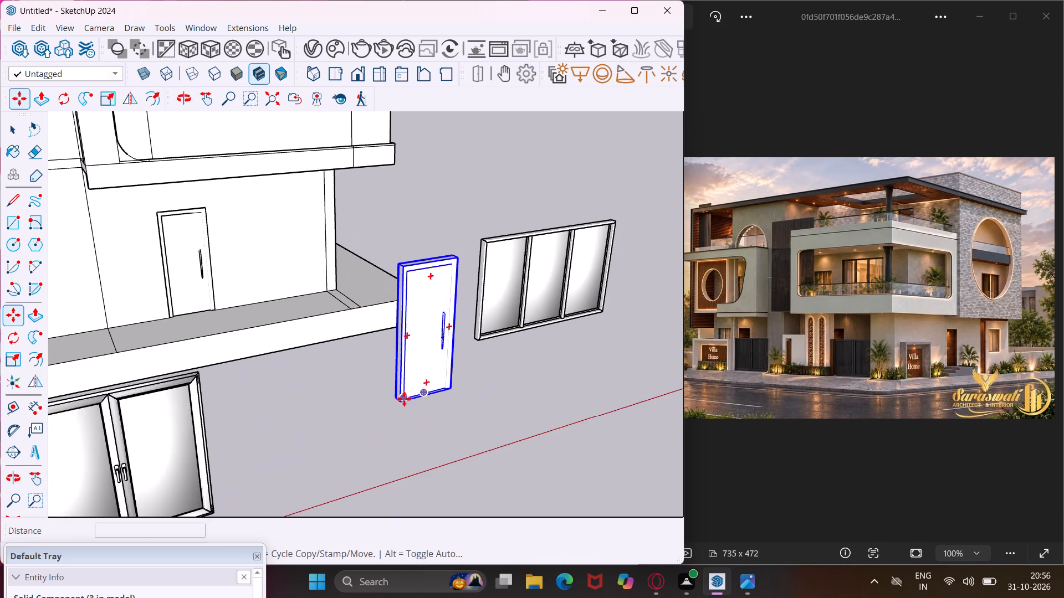
pyautogui.scroll(4, 406, 401)
pyautogui.click(397, 402)
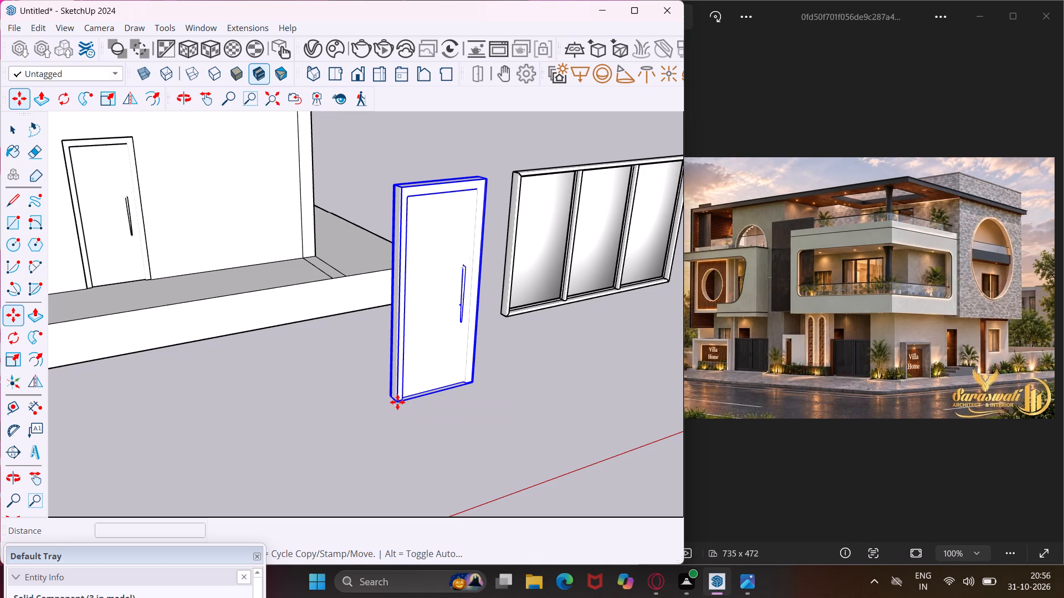
pyautogui.scroll(-8, 392, 385)
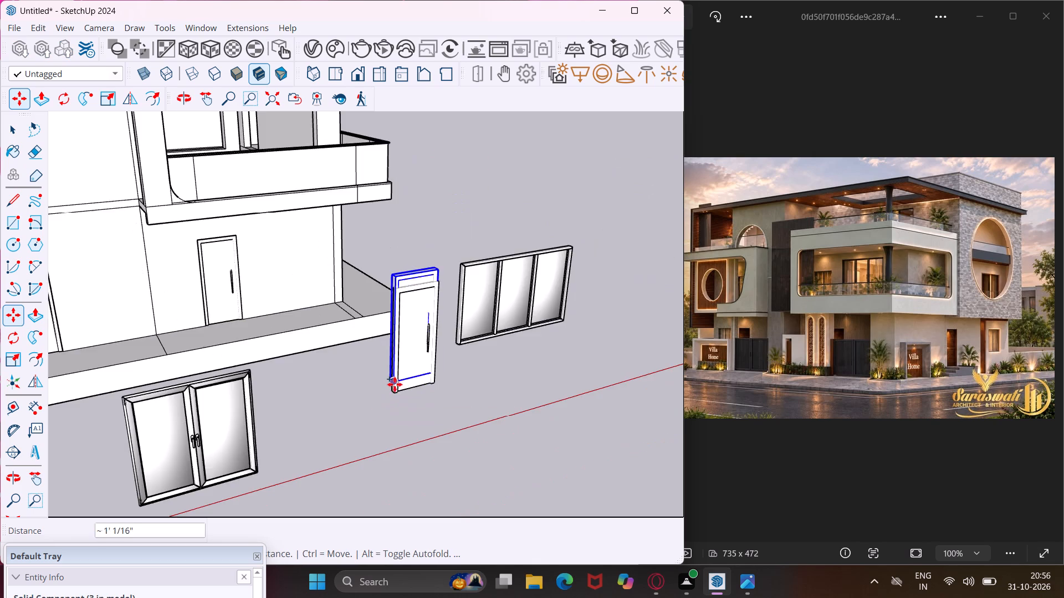
pyautogui.scroll(-9, 395, 384)
pyautogui.scroll(5, 195, 296)
pyautogui.moveTo(195, 296); pyautogui.dragTo(230, 353, button='middle')
pyautogui.scroll(8, 226, 360)
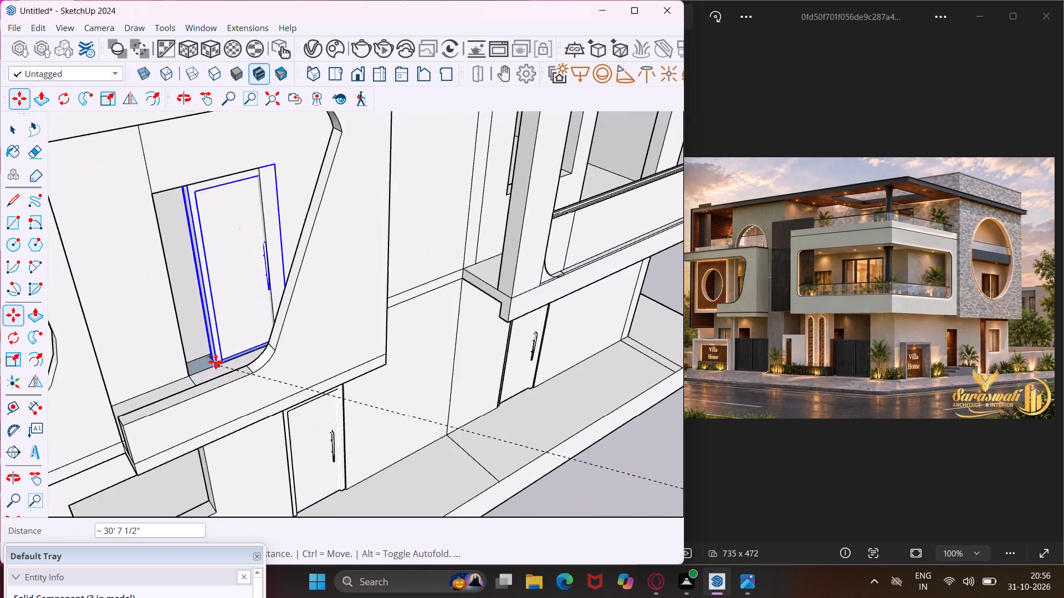
pyautogui.scroll(10, 216, 362)
pyautogui.moveTo(187, 379); pyautogui.dragTo(142, 405, button='middle')
pyautogui.scroll(1, 180, 384)
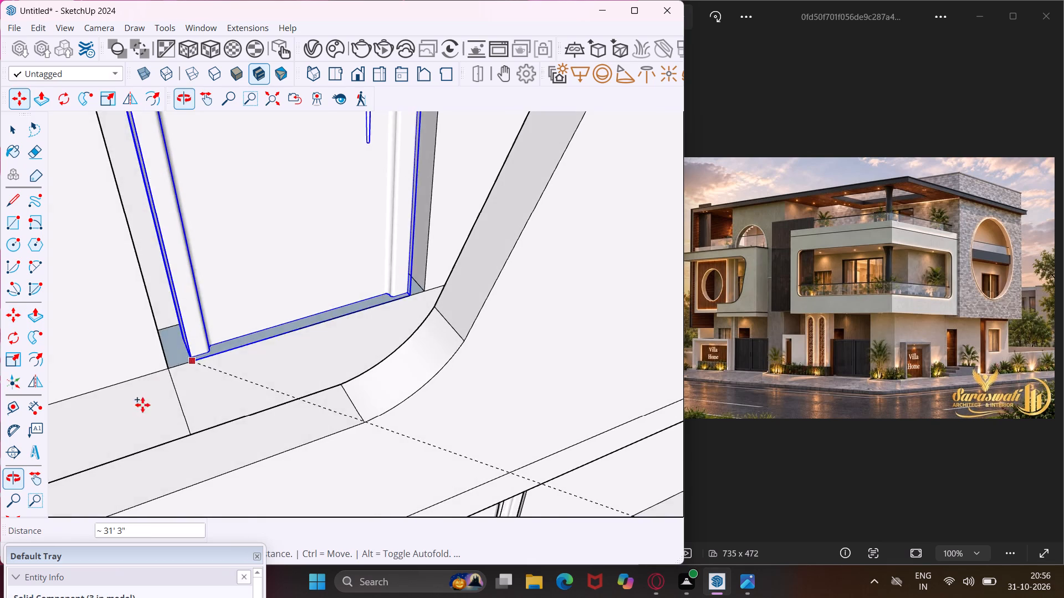
pyautogui.scroll(9, 155, 380)
pyautogui.click(172, 368)
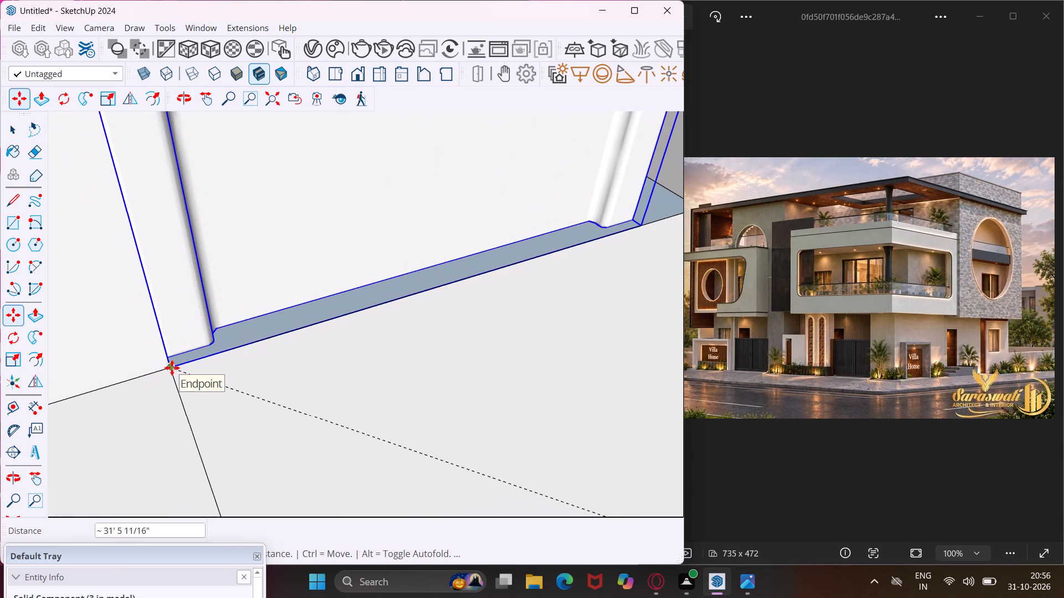
# Scale the first-floor door along the red axis so it fills the full width of its opening.
pyautogui.scroll(-19, 180, 368)
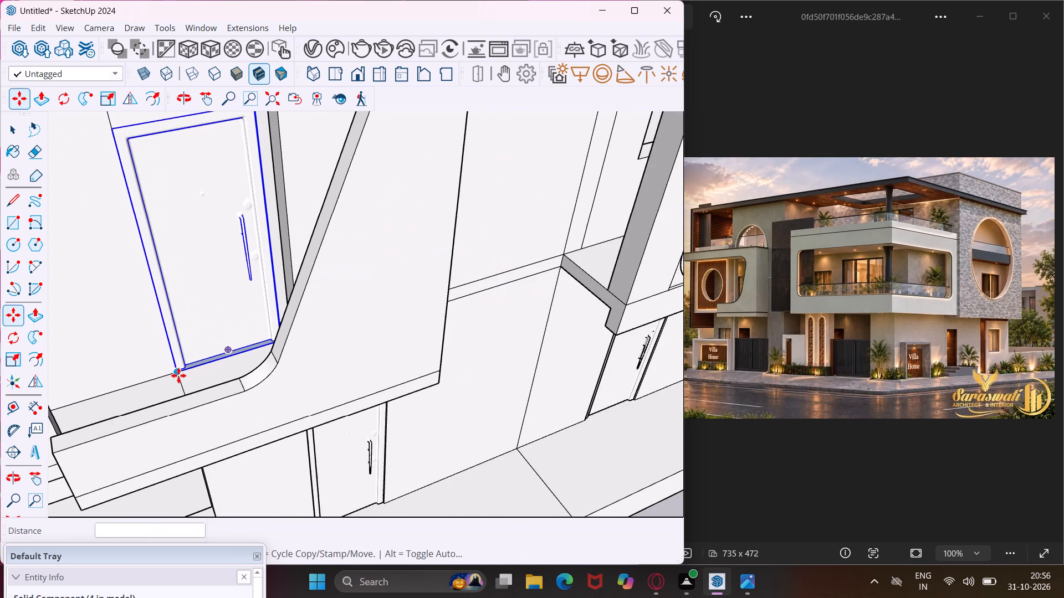
pyautogui.scroll(-5, 178, 375)
pyautogui.moveTo(178, 375); pyautogui.dragTo(237, 265, button='middle')
pyautogui.scroll(1, 237, 265)
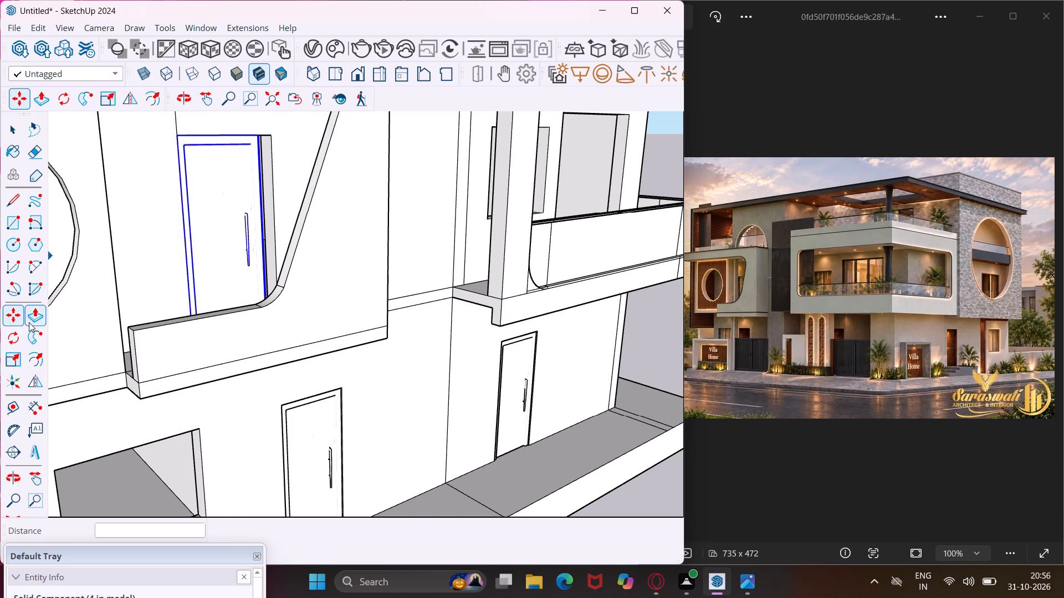
pyautogui.click(22, 357)
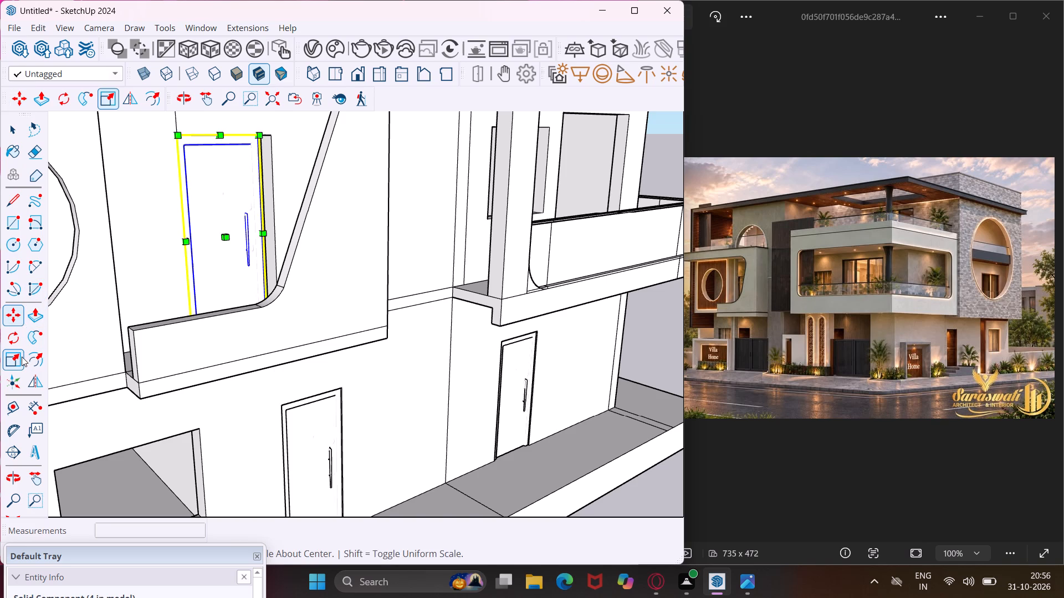
pyautogui.scroll(2, 257, 224)
pyautogui.moveTo(257, 224); pyautogui.dragTo(209, 258, button='middle')
pyautogui.scroll(14, 233, 246)
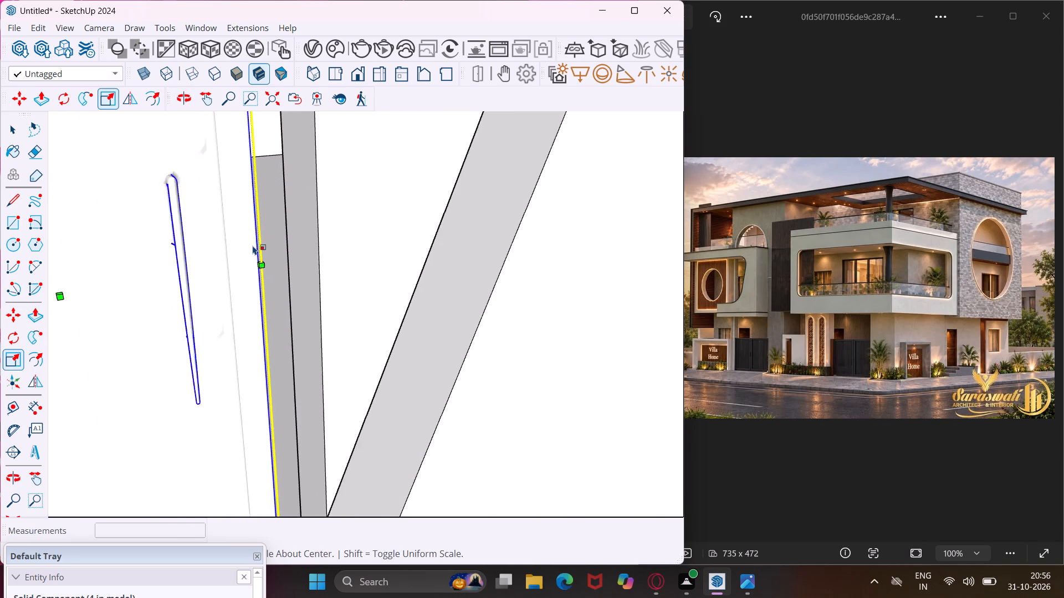
pyautogui.scroll(2, 253, 245)
pyautogui.click(255, 258)
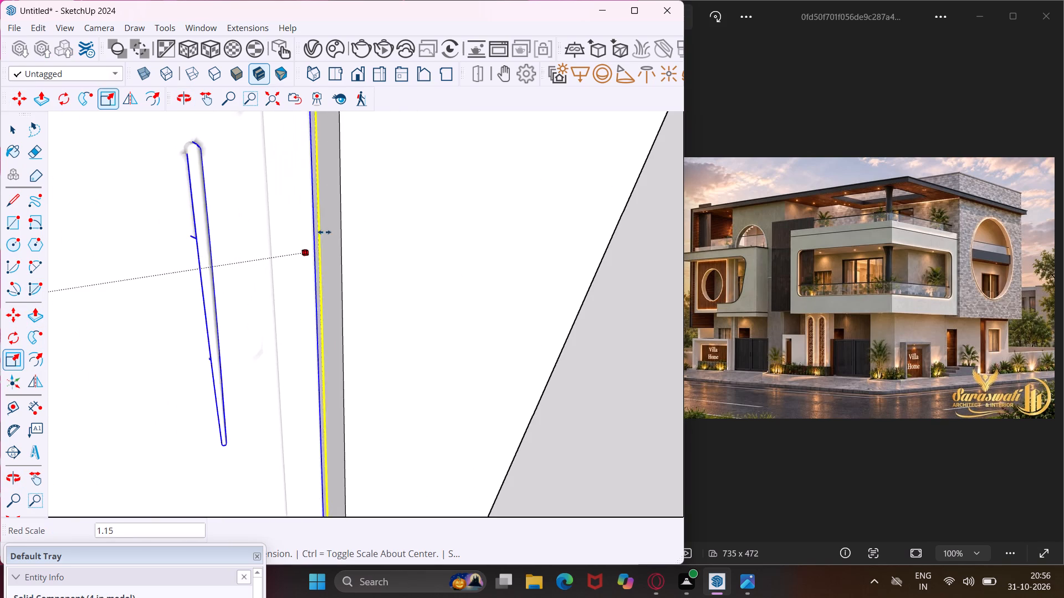
pyautogui.click(335, 229)
pyautogui.scroll(-14, 269, 231)
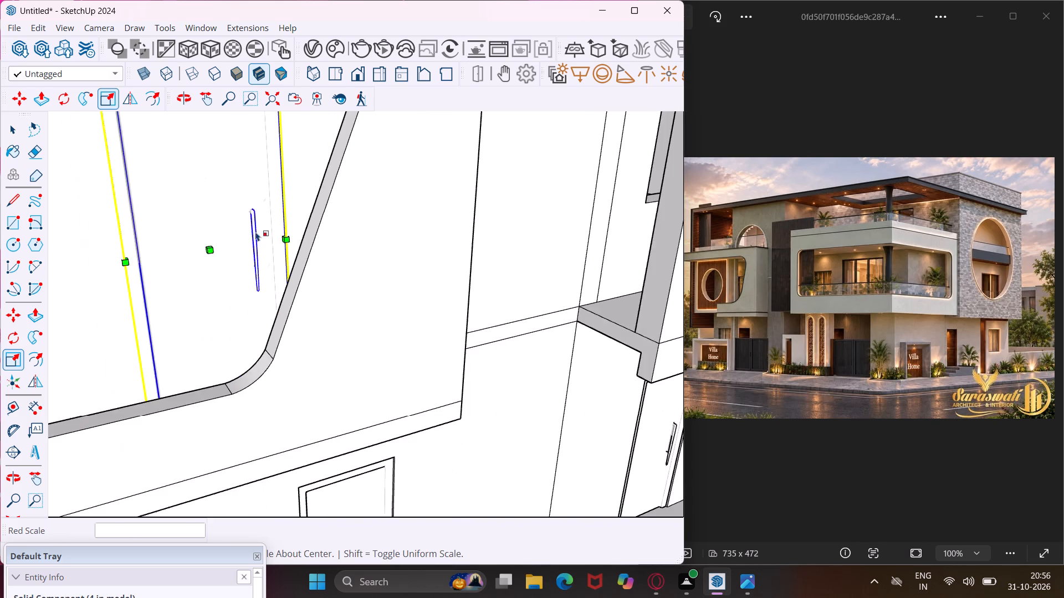
pyautogui.scroll(-10, 241, 234)
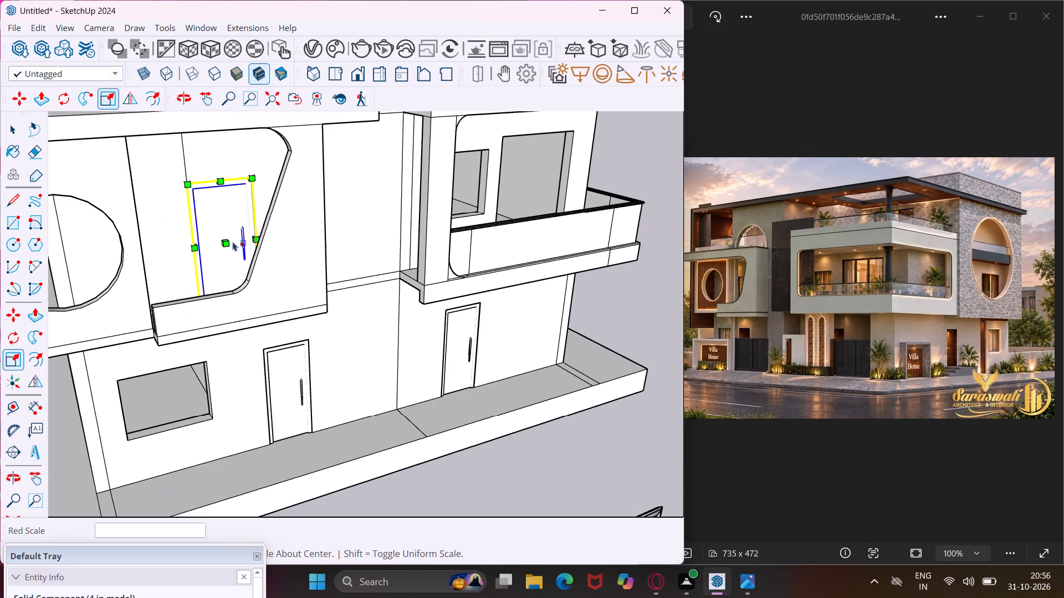
pyautogui.scroll(-10, 239, 241)
pyautogui.press('Escape')
# Rotate the freestanding door in front of the villa 90 degrees about the vertical axis.
pyautogui.press('space')
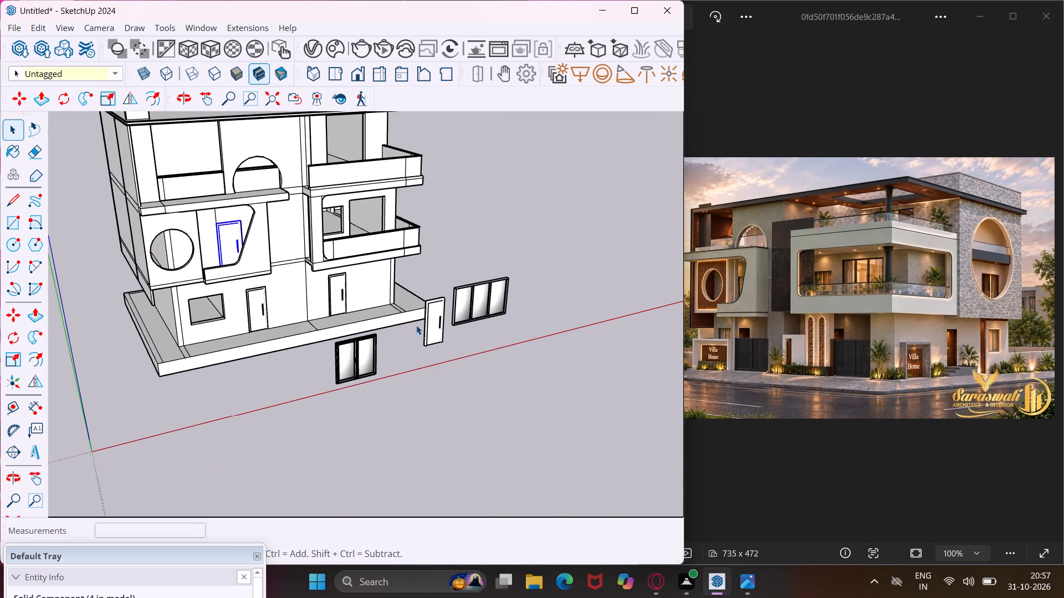
pyautogui.scroll(4, 424, 333)
pyautogui.click(438, 338)
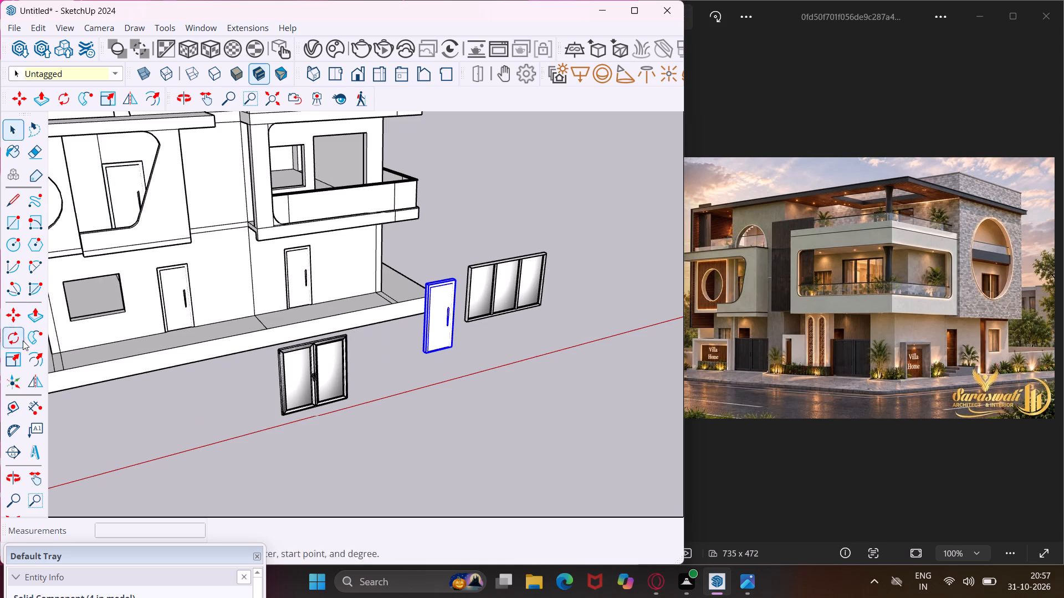
pyautogui.click(13, 340)
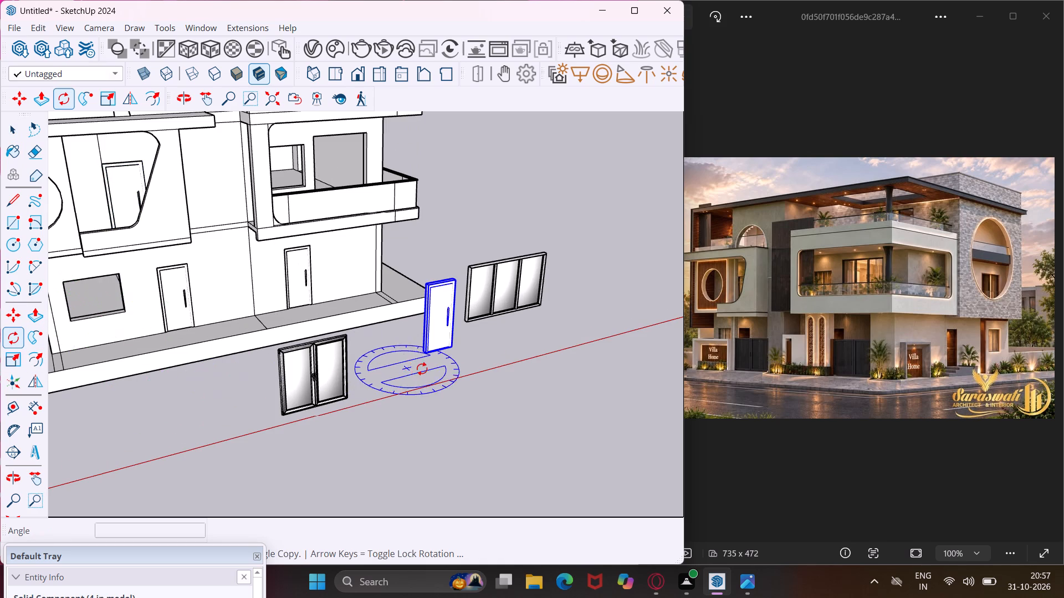
pyautogui.scroll(8, 426, 369)
pyautogui.click(427, 368)
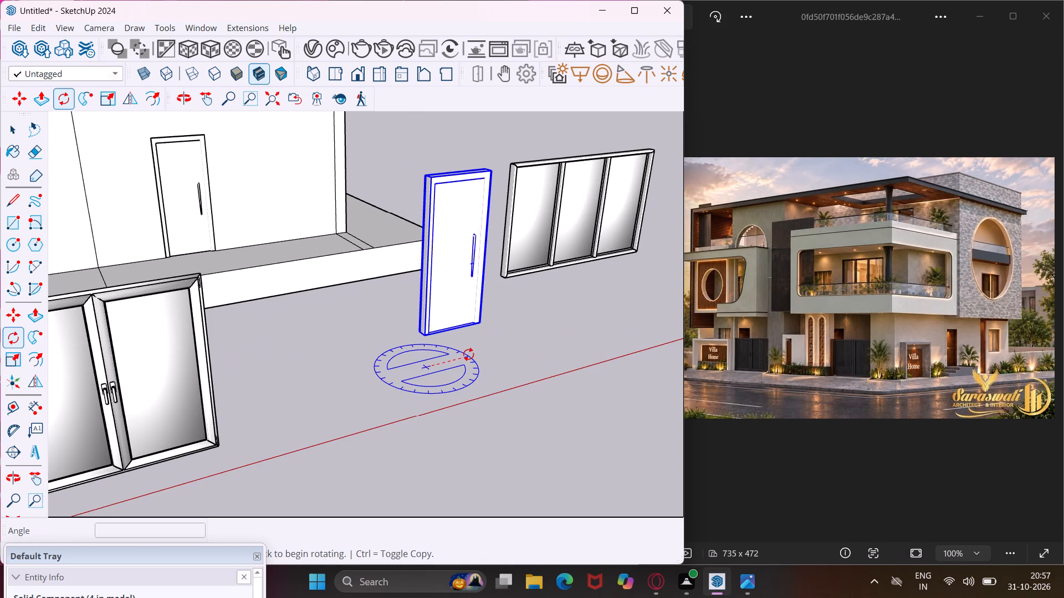
pyautogui.click(468, 355)
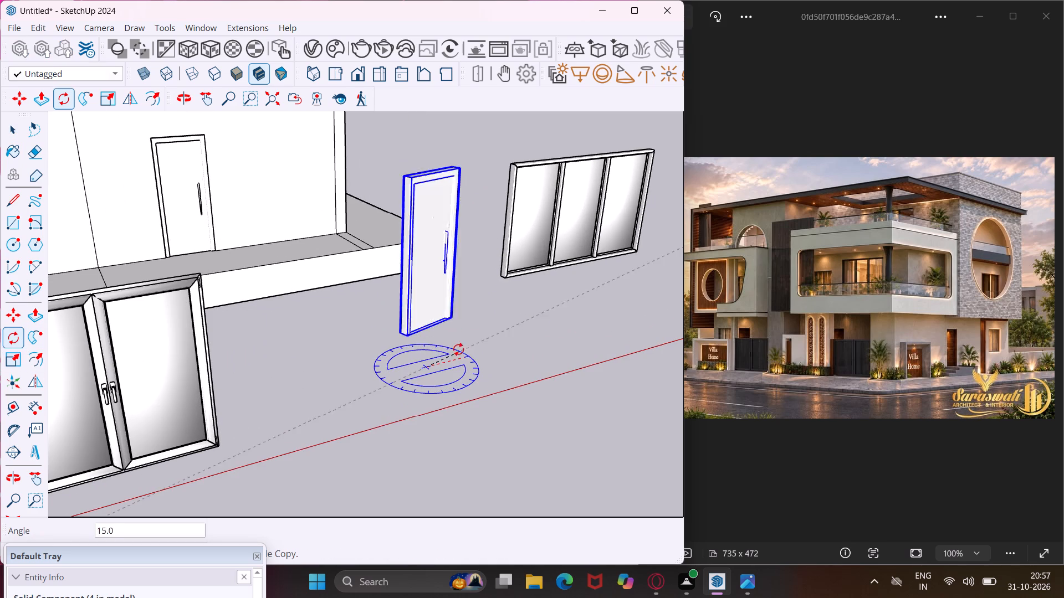
pyautogui.click(402, 343)
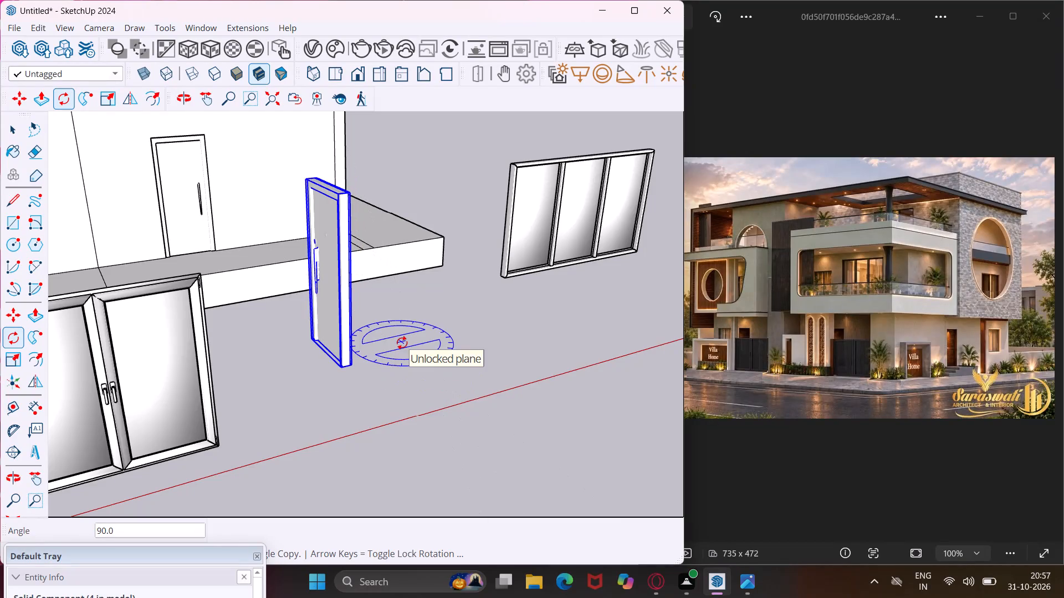
# Move the rotated door from its bottom corner onto the villa's ground-floor side wall, standing at the wall's base.
pyautogui.press('m')
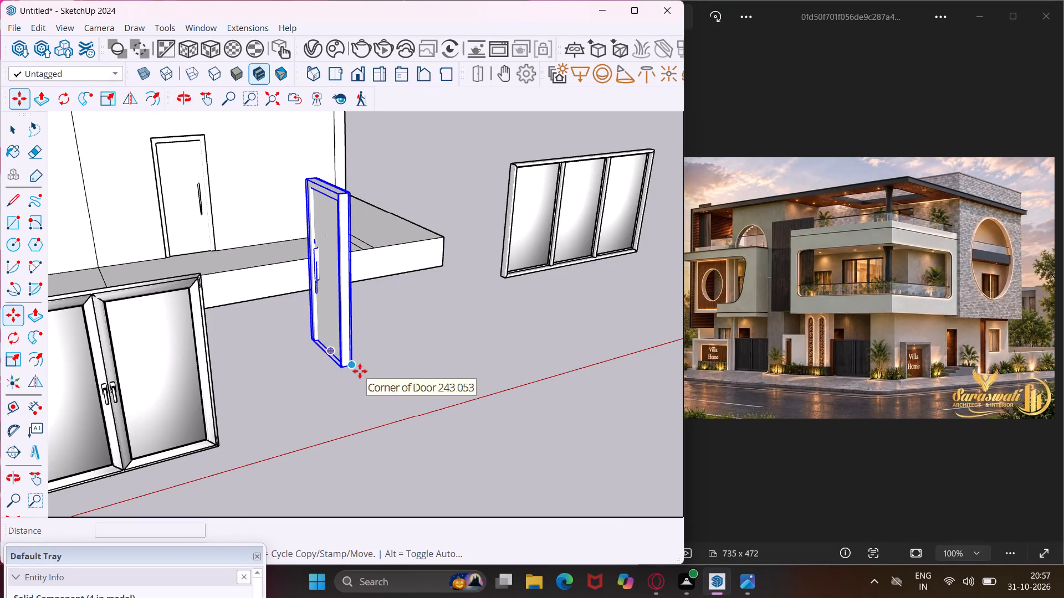
pyautogui.scroll(4, 353, 372)
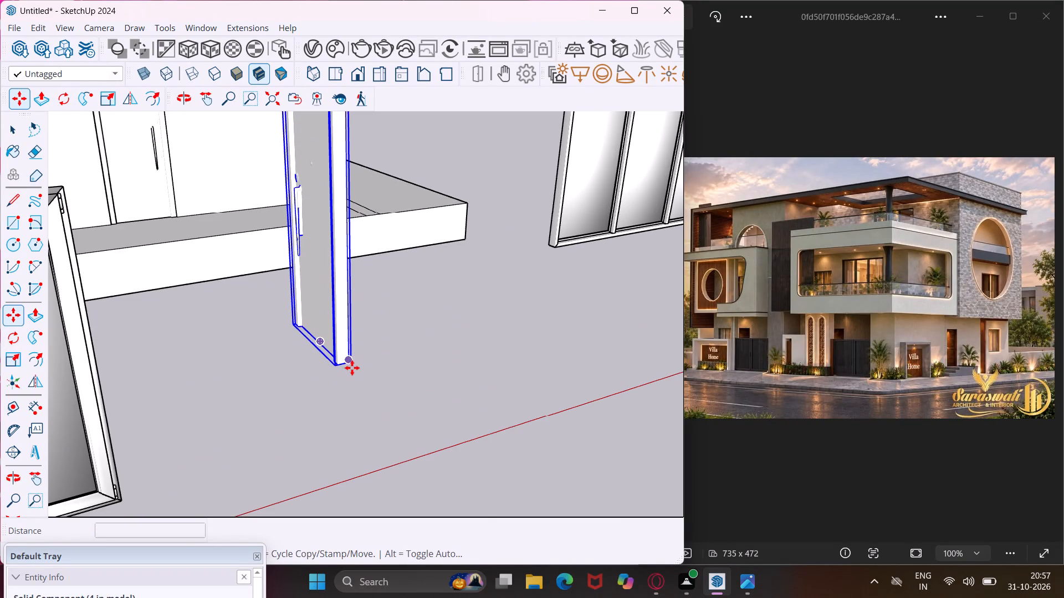
pyautogui.click(353, 368)
pyautogui.scroll(-4, 371, 349)
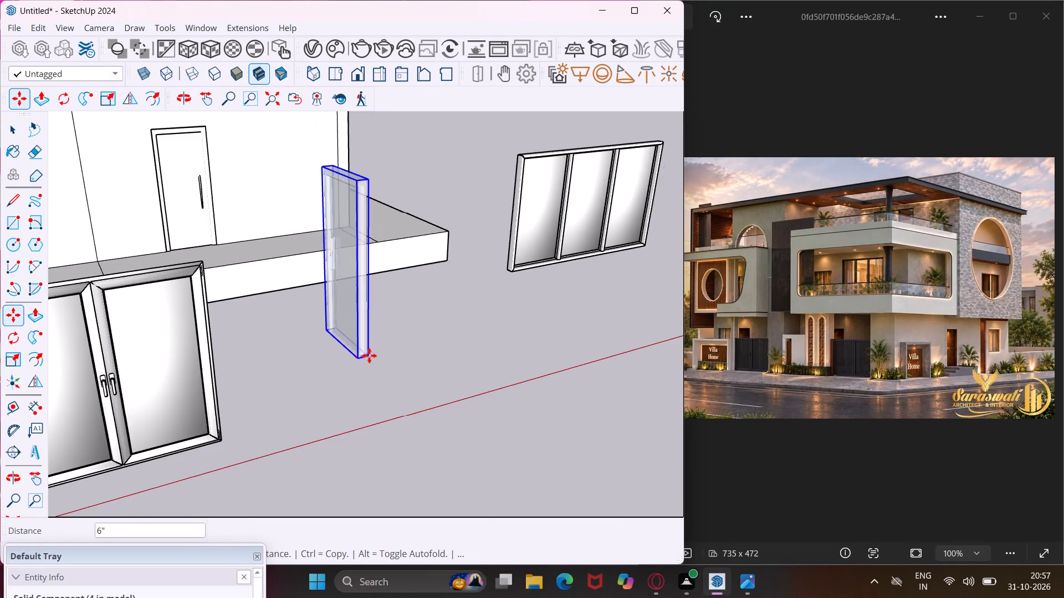
pyautogui.moveTo(357, 355); pyautogui.dragTo(198, 390, button='middle')
pyautogui.scroll(-9, 198, 390)
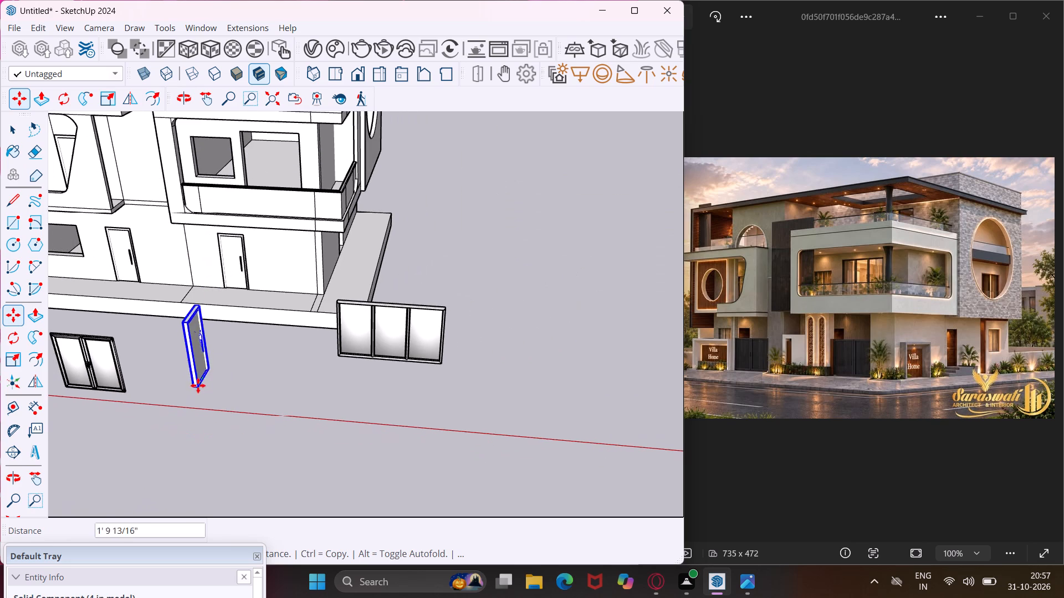
pyautogui.moveTo(336, 269); pyautogui.dragTo(237, 306, button='middle')
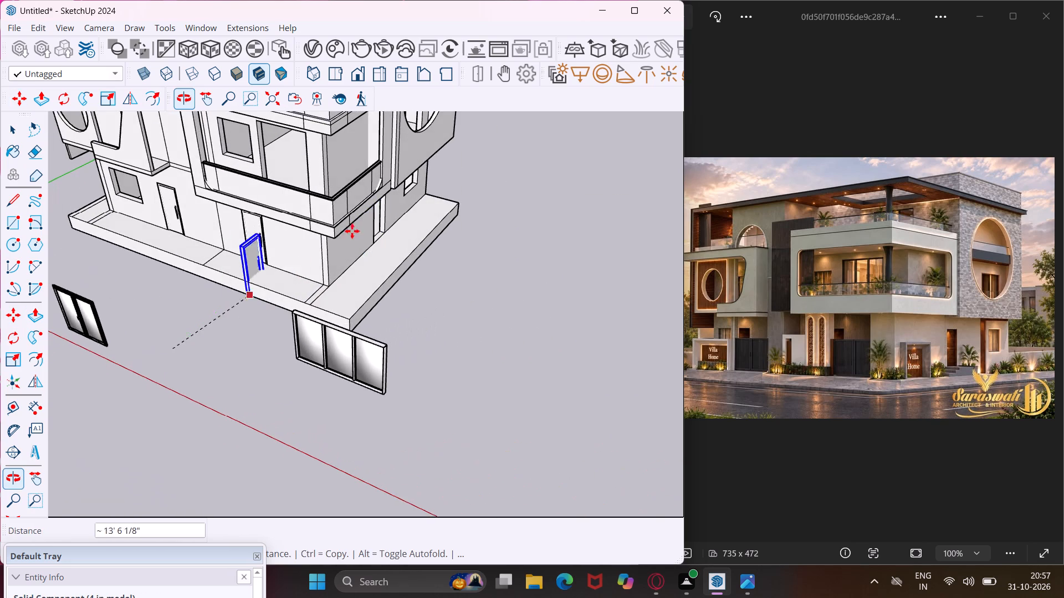
pyautogui.scroll(13, 385, 225)
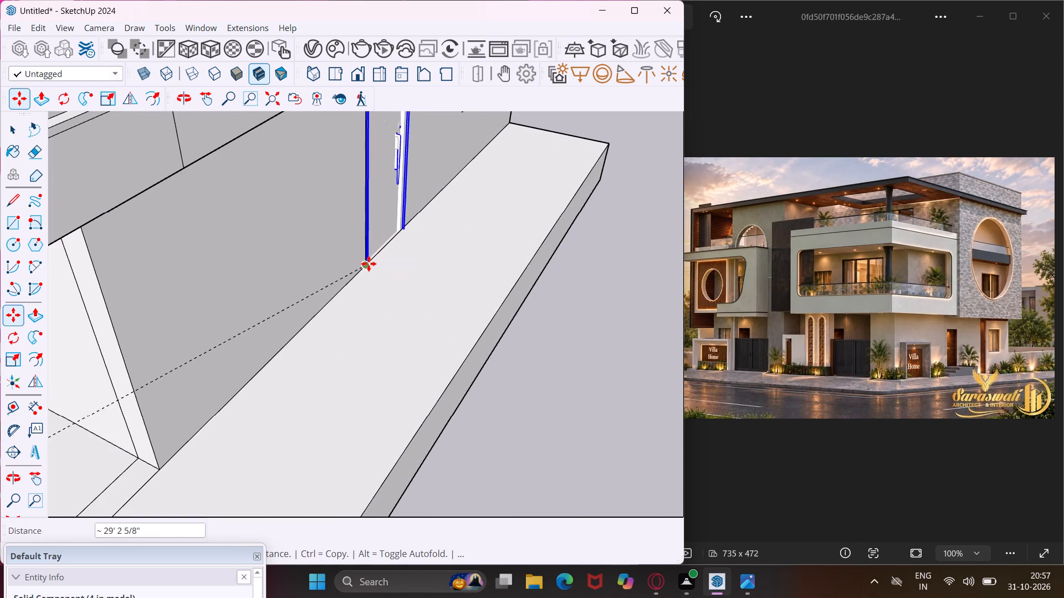
pyautogui.click(368, 264)
pyautogui.scroll(-13, 337, 272)
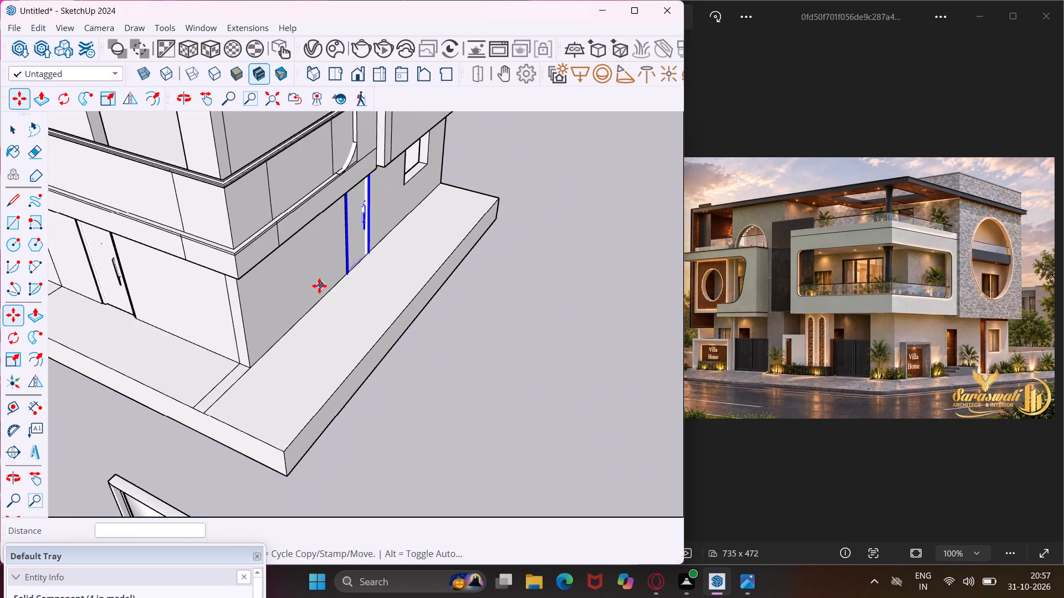
# Move the freestanding three-panel window from its bottom corner to the bottom corner of the wide opening behind the first-floor balcony.
pyautogui.scroll(-6, 319, 286)
pyautogui.press('Escape')
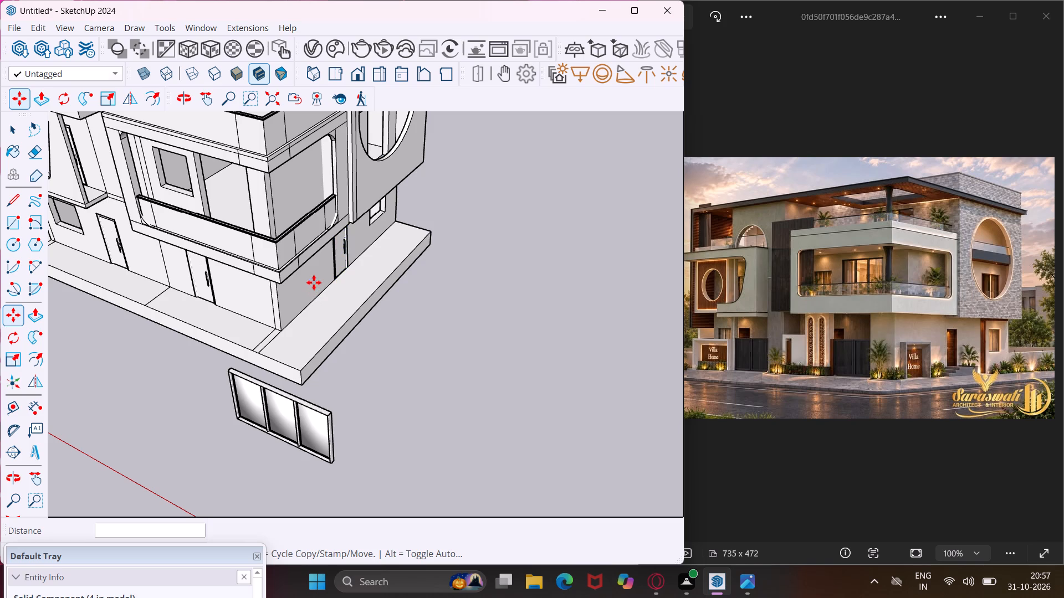
pyautogui.press('space')
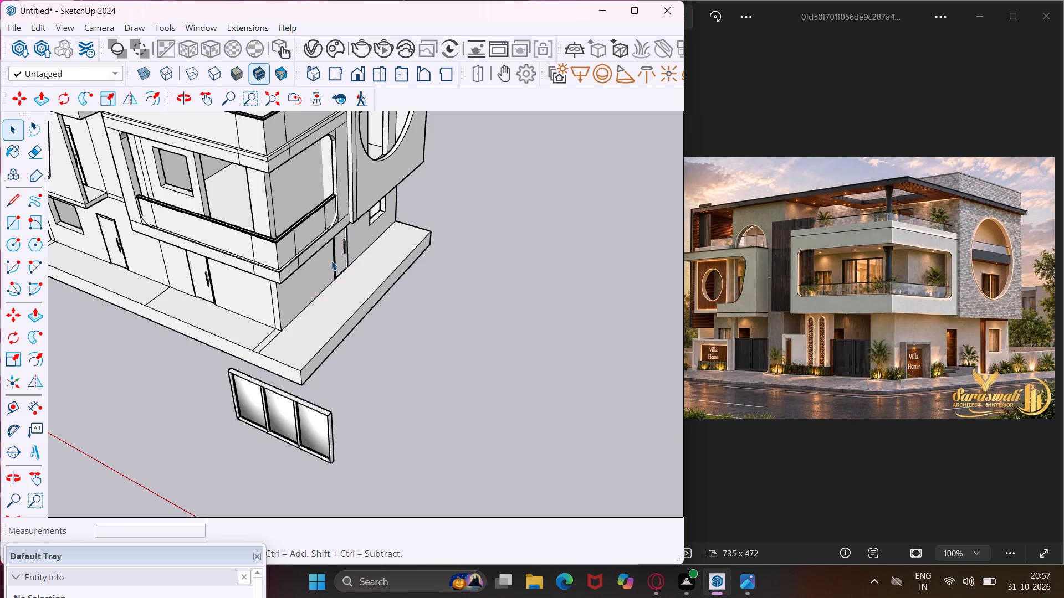
pyautogui.scroll(-5, 342, 261)
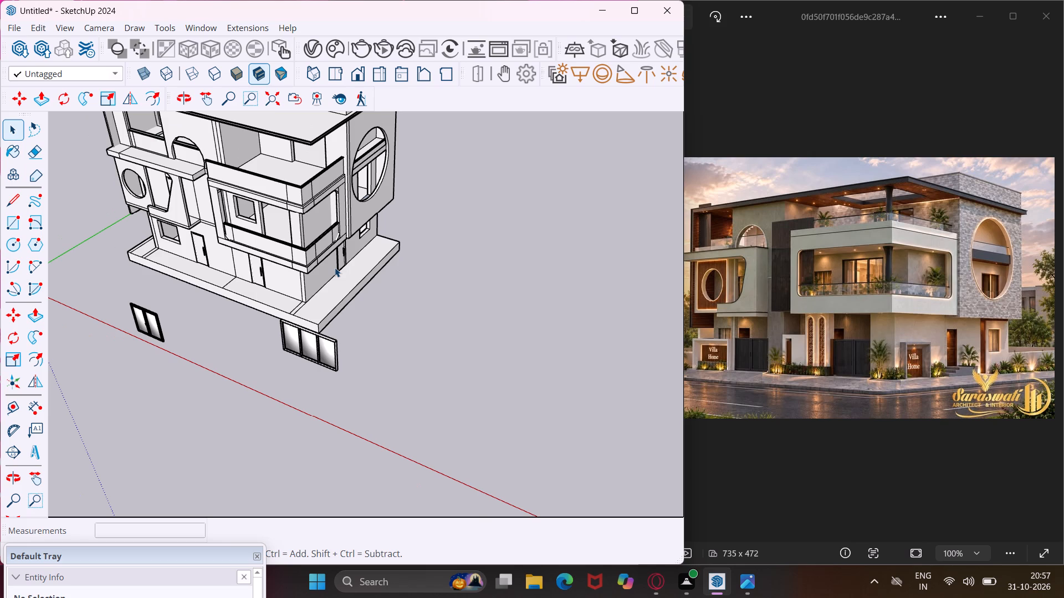
pyautogui.press('Escape')
pyautogui.press('space')
pyautogui.scroll(-5, 346, 304)
pyautogui.moveTo(344, 312); pyautogui.dragTo(358, 317, button='middle')
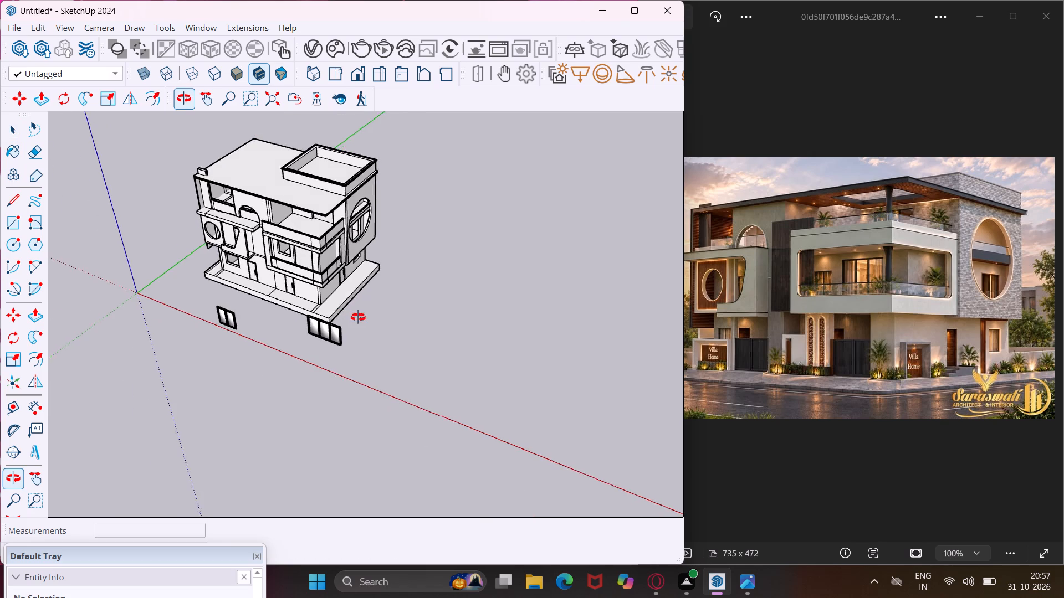
pyautogui.moveTo(358, 317); pyautogui.dragTo(446, 315, button='middle')
pyautogui.scroll(10, 358, 332)
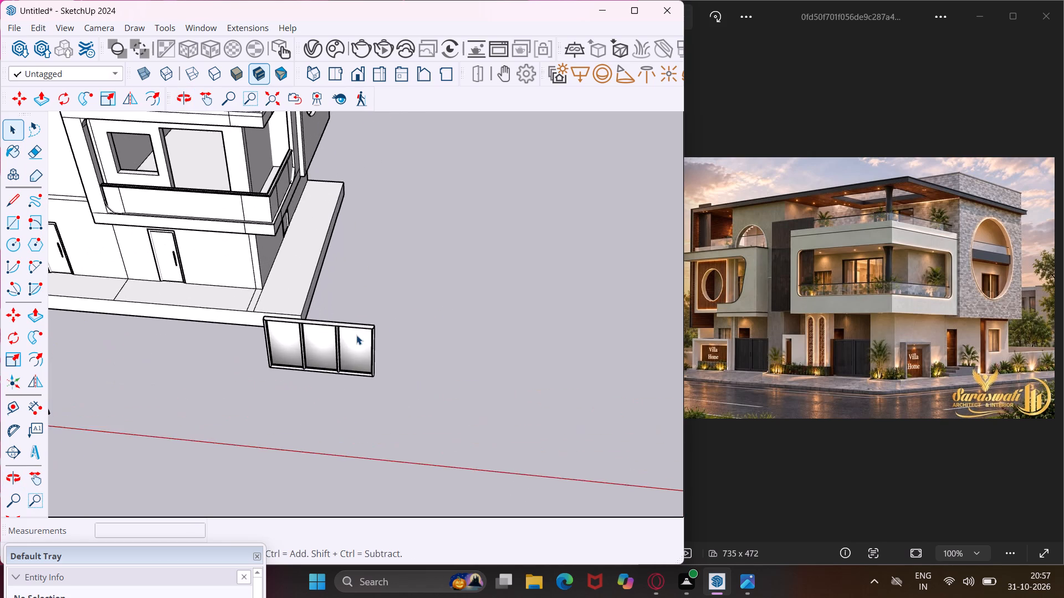
pyautogui.moveTo(356, 335); pyautogui.dragTo(369, 306, button='middle')
pyautogui.click(370, 306)
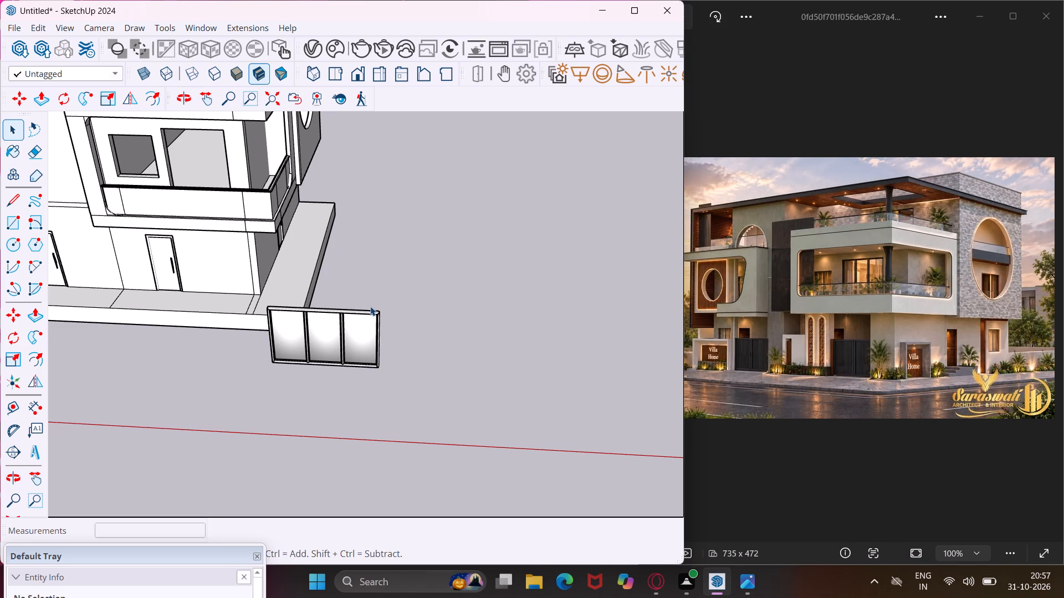
pyautogui.click(370, 317)
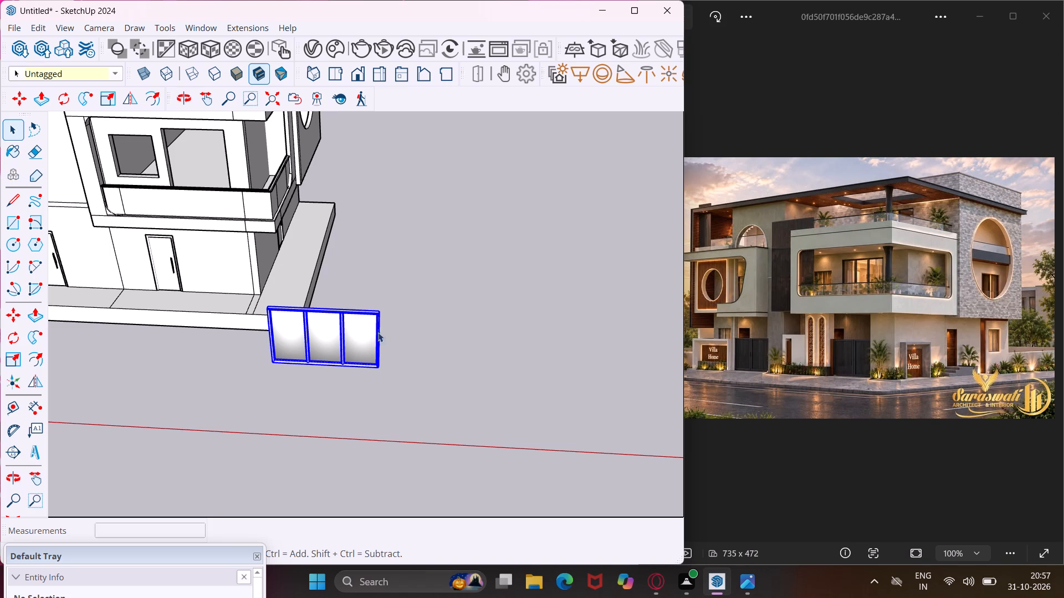
pyautogui.press('m')
pyautogui.scroll(5, 379, 373)
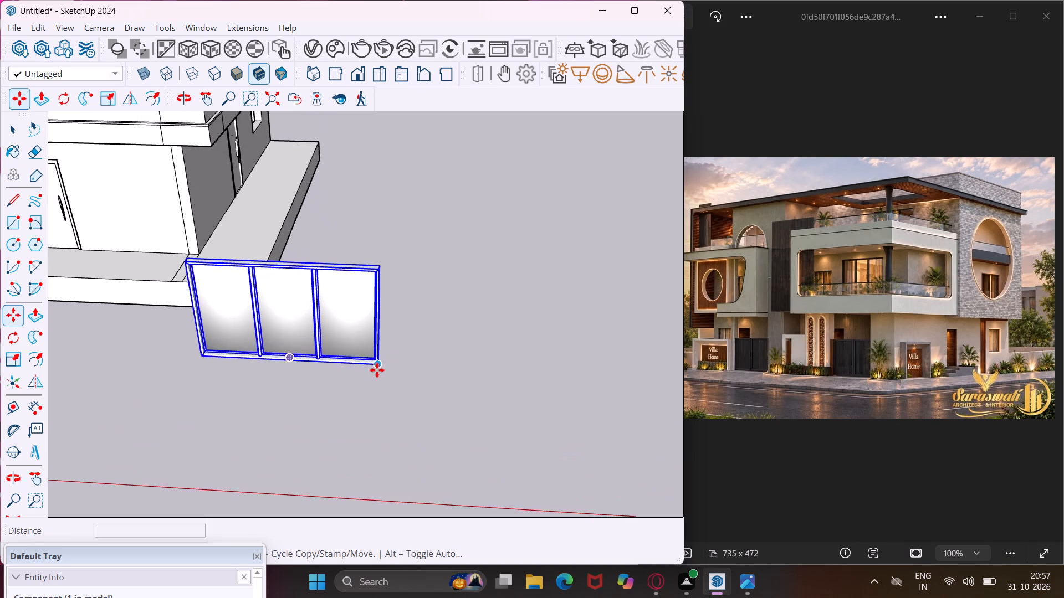
pyautogui.scroll(8, 376, 370)
pyautogui.click(381, 359)
pyautogui.scroll(-7, 347, 363)
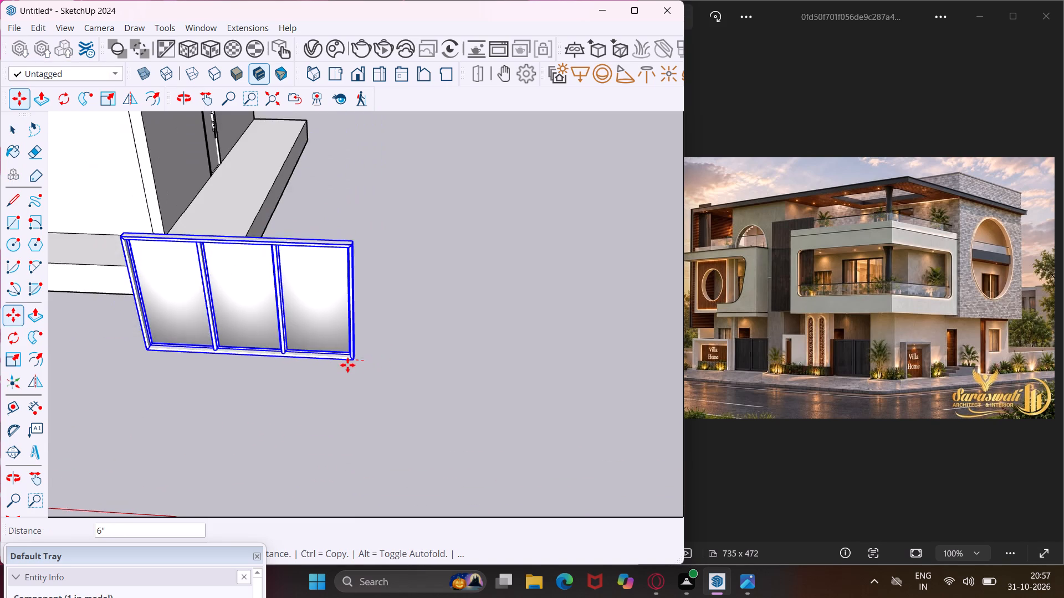
pyautogui.scroll(-12, 347, 362)
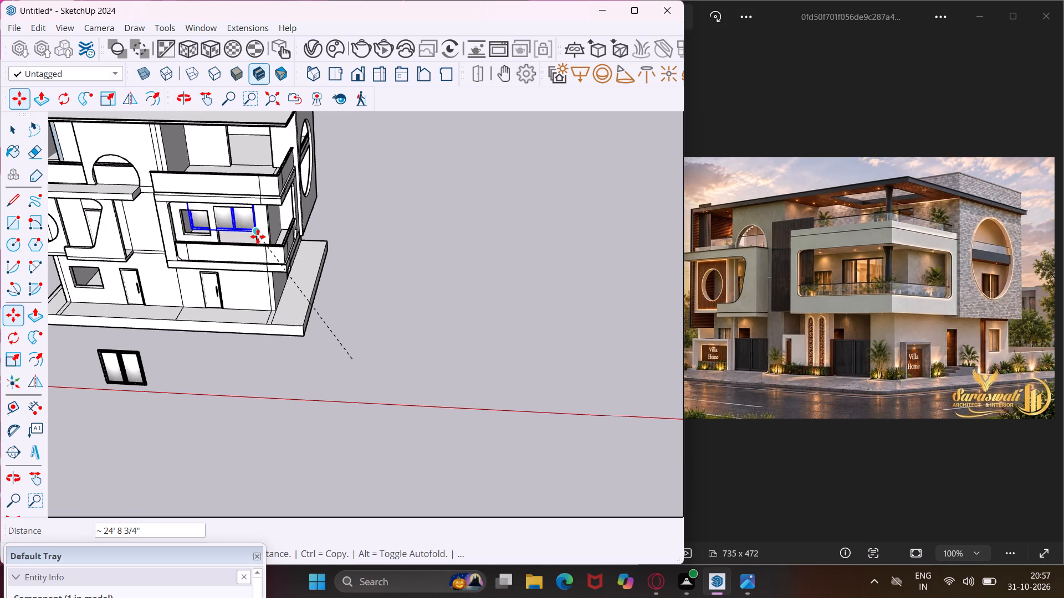
pyautogui.scroll(5, 258, 236)
pyautogui.moveTo(253, 244); pyautogui.dragTo(289, 284, button='middle')
pyautogui.scroll(5, 269, 257)
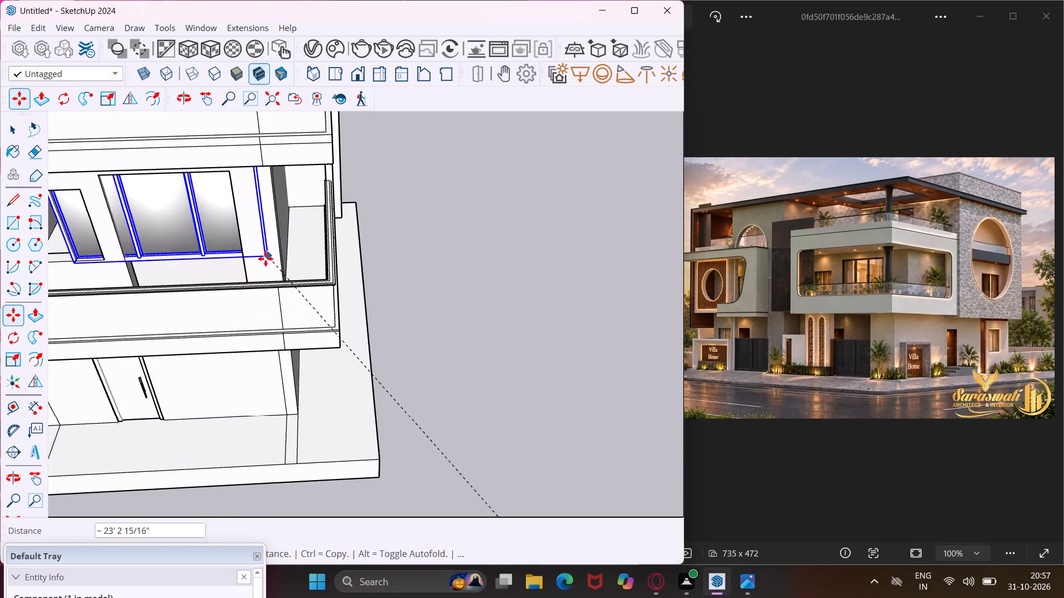
pyautogui.moveTo(260, 264); pyautogui.dragTo(270, 320, button='middle')
pyautogui.scroll(15, 270, 320)
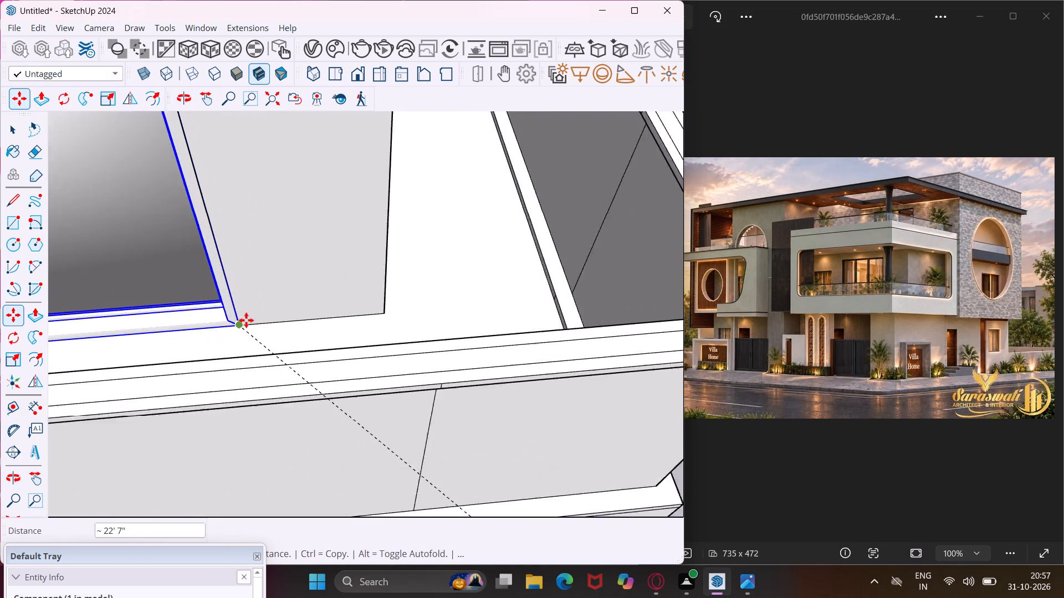
pyautogui.click(240, 327)
# Scale the three-panel window along the red axis by about 0.61 so it spans the width of the balcony opening.
pyautogui.scroll(-13, 303, 254)
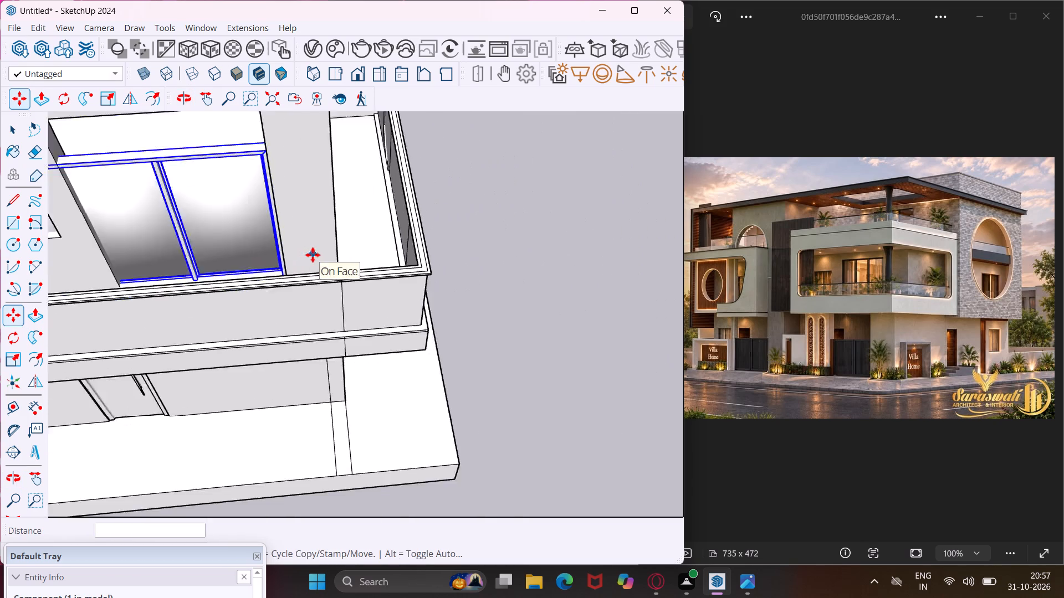
pyautogui.scroll(-6, 313, 255)
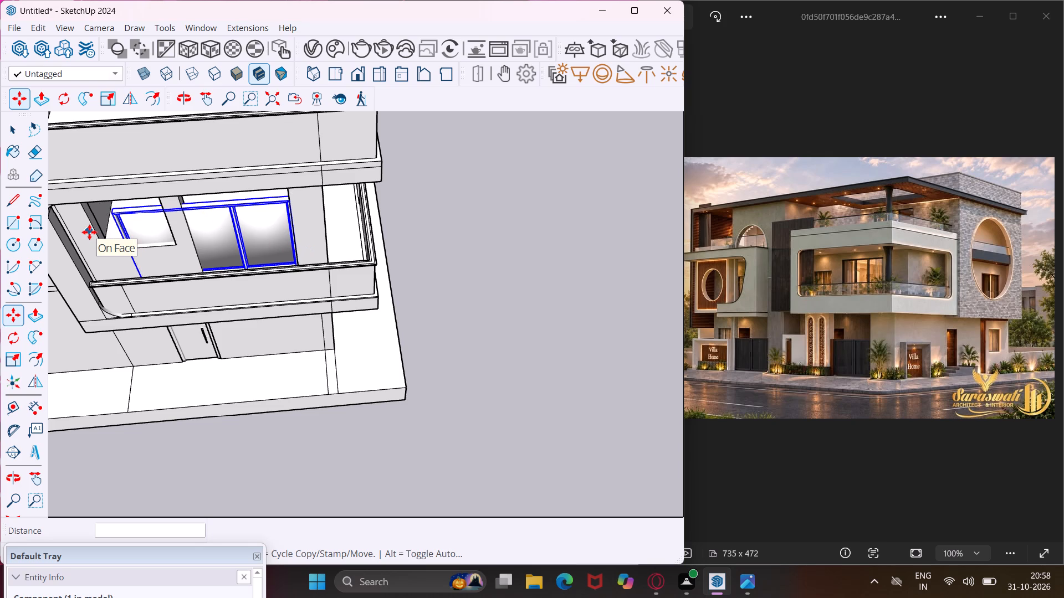
pyautogui.click(6, 353)
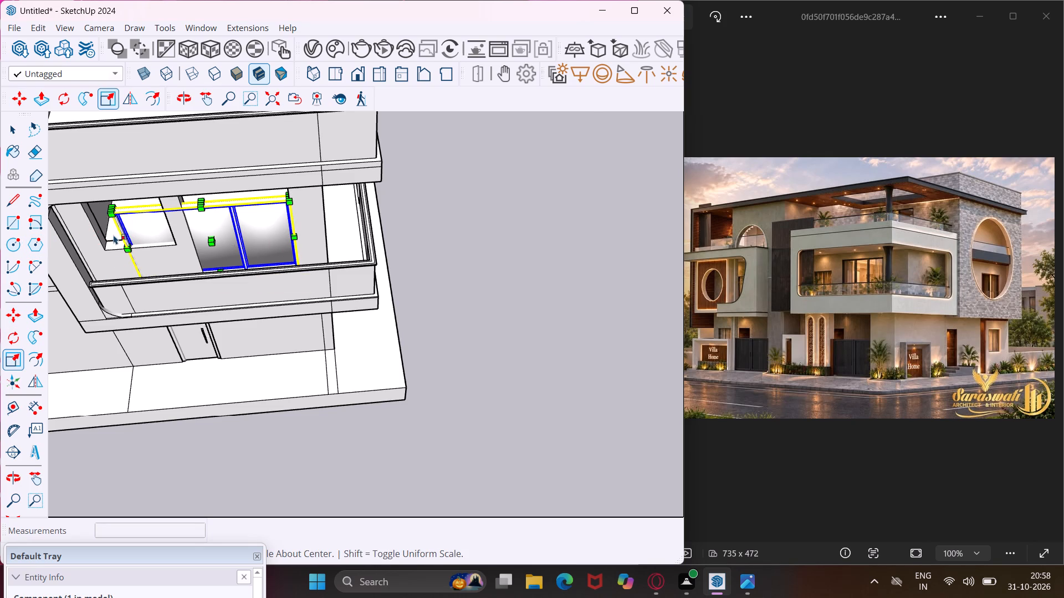
pyautogui.scroll(4, 115, 235)
pyautogui.moveTo(115, 235); pyautogui.dragTo(290, 153, button='middle')
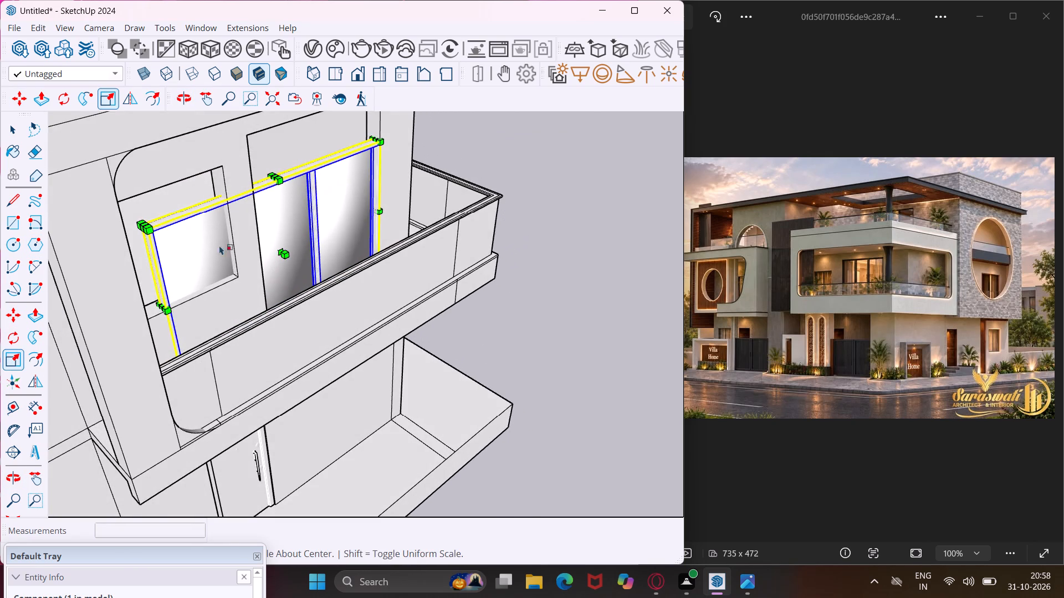
pyautogui.scroll(7, 170, 286)
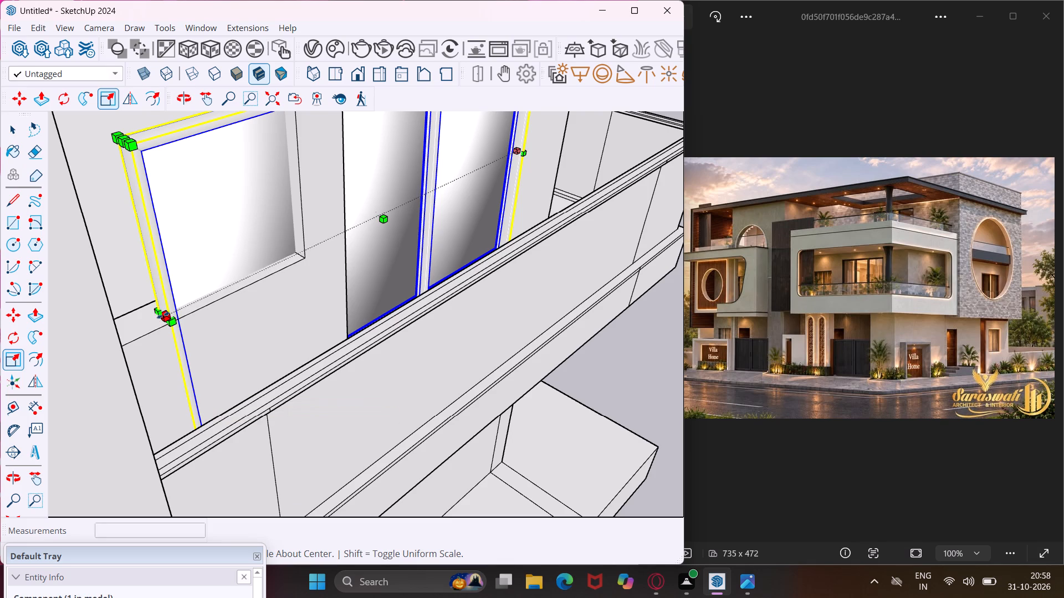
pyautogui.click(163, 315)
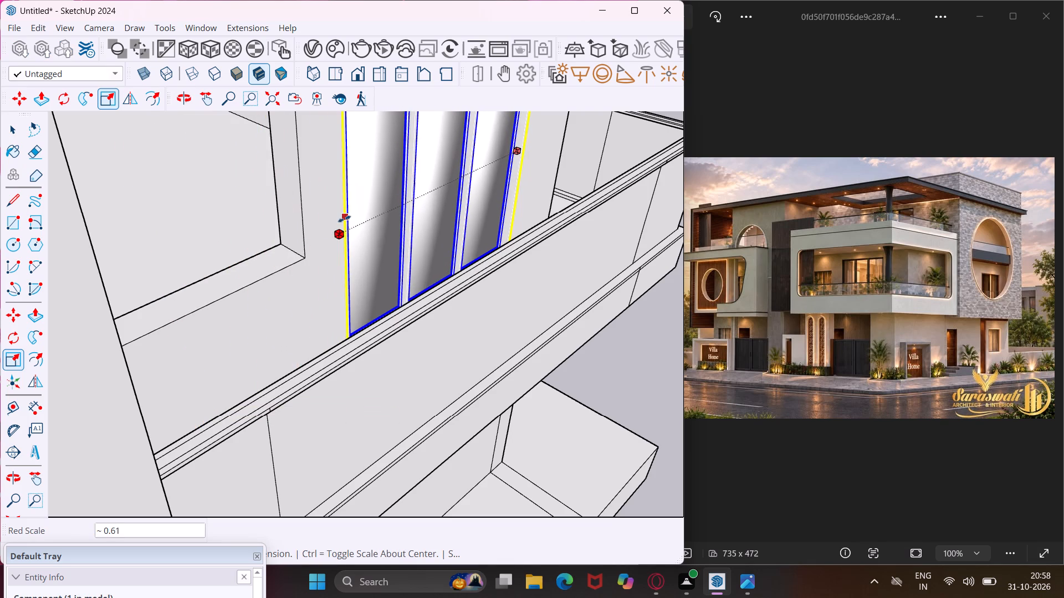
pyautogui.moveTo(344, 219); pyautogui.dragTo(51, 290, button='middle')
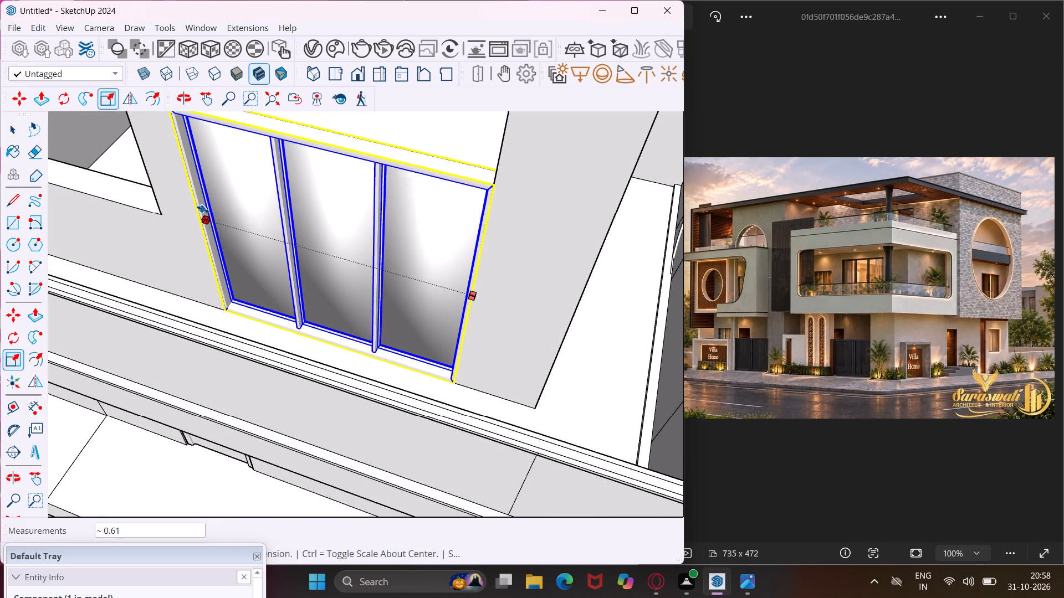
pyautogui.click(203, 209)
# Scale the three-panel window upward along the blue axis to a height of 8'.
pyautogui.scroll(-4, 183, 220)
pyautogui.moveTo(233, 218); pyautogui.dragTo(239, 216, button='middle')
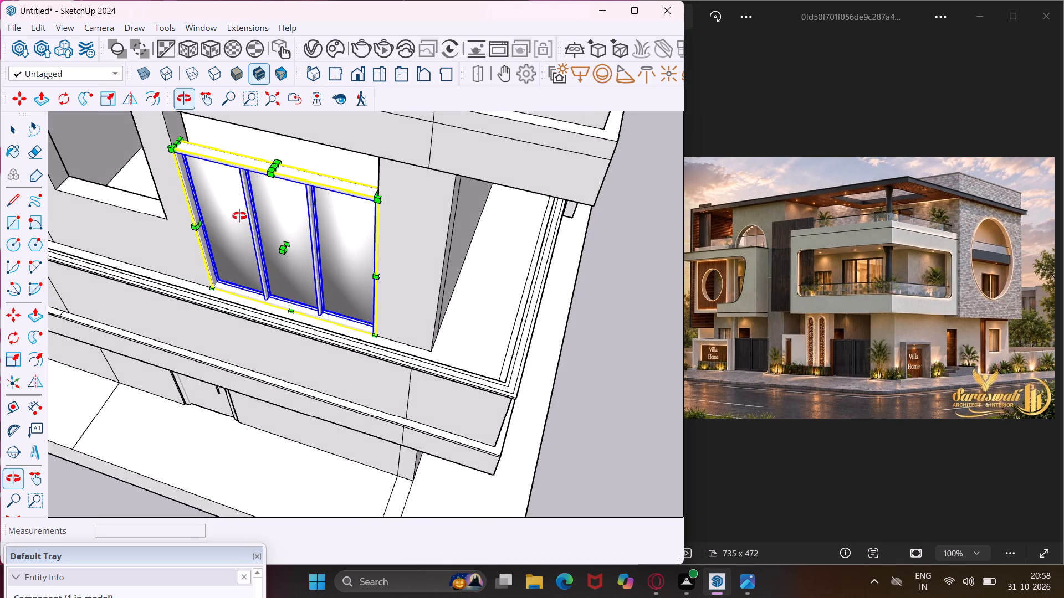
pyautogui.moveTo(239, 216); pyautogui.dragTo(291, 176, button='middle')
pyautogui.scroll(-5, 246, 194)
pyautogui.moveTo(245, 199); pyautogui.dragTo(256, 185, button='middle')
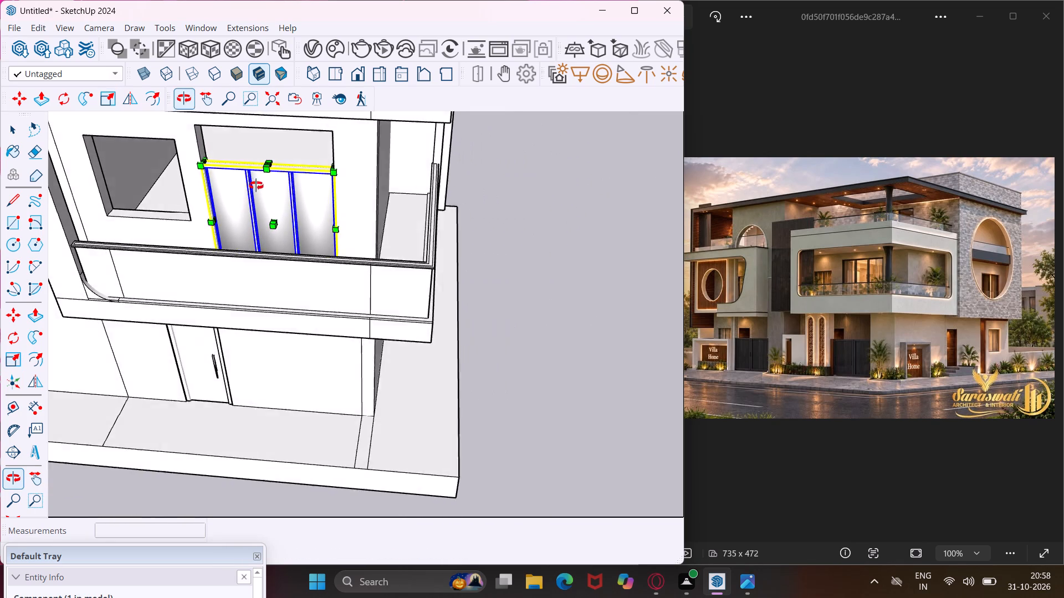
pyautogui.moveTo(256, 185); pyautogui.dragTo(273, 169, button='middle')
pyautogui.scroll(8, 273, 166)
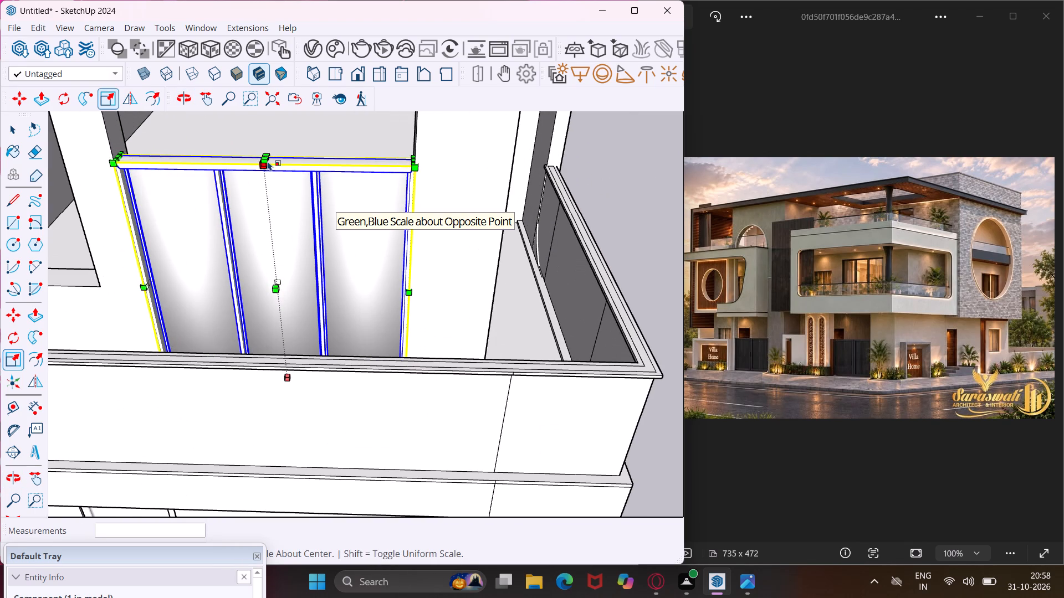
pyautogui.scroll(1, 268, 161)
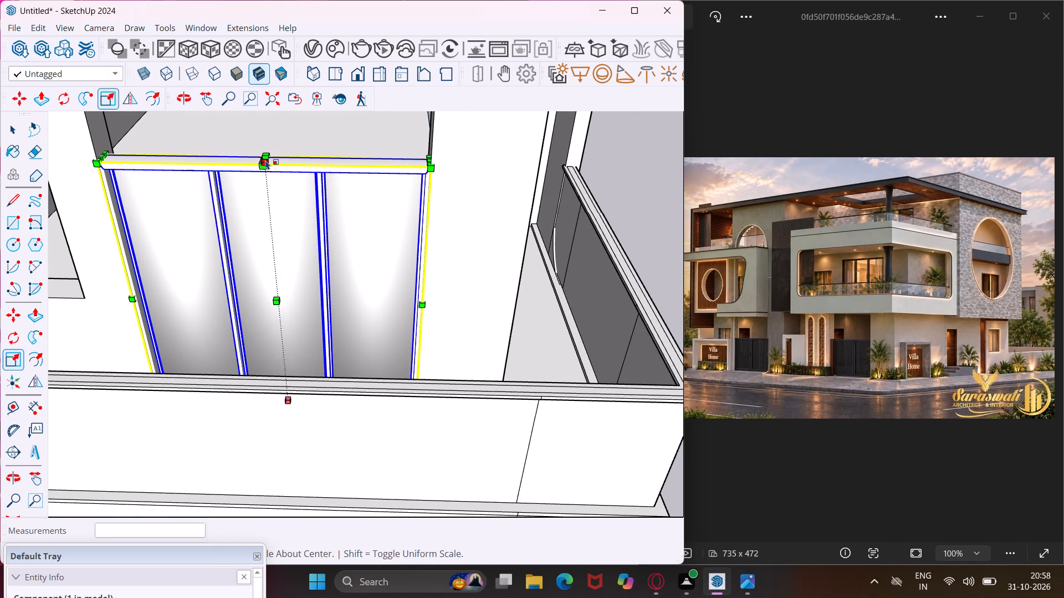
pyautogui.scroll(6, 265, 160)
pyautogui.click(266, 159)
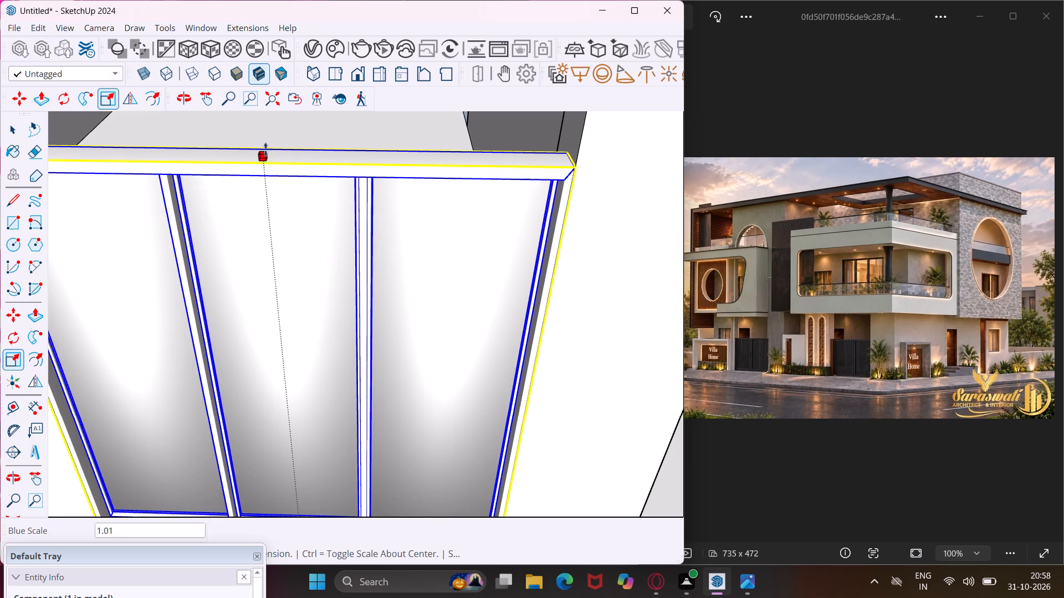
pyautogui.write("8'")
pyautogui.press('Return')
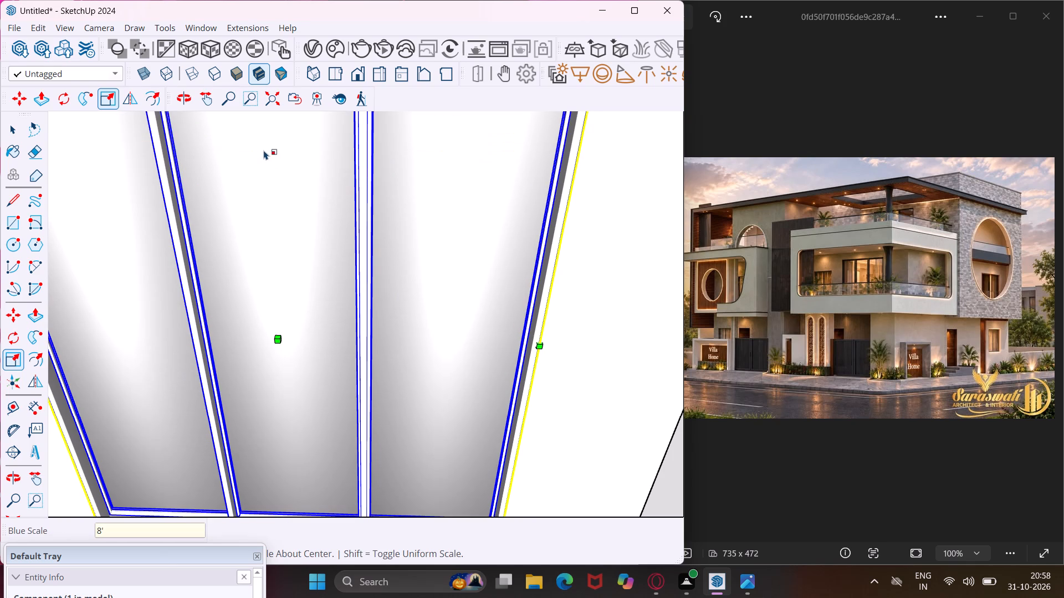
pyautogui.scroll(-11, 257, 168)
pyautogui.scroll(-1, 279, 220)
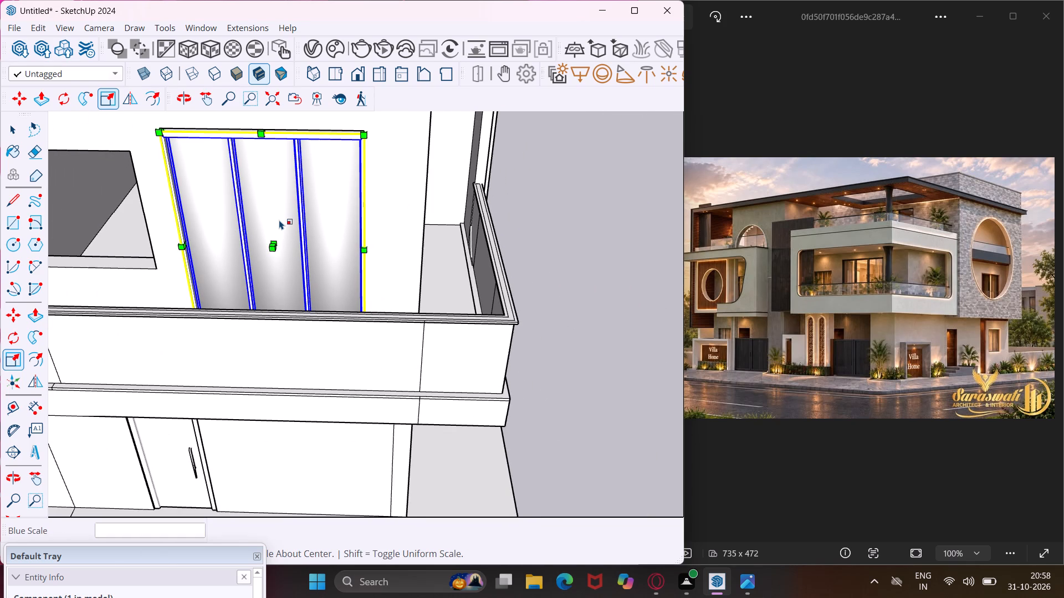
pyautogui.press('Escape')
pyautogui.press('space')
# Copy the three-panel window from its bottom corner to the bottom corner of the opening behind the second-floor balcony.
pyautogui.click(286, 205)
pyautogui.scroll(4, 357, 139)
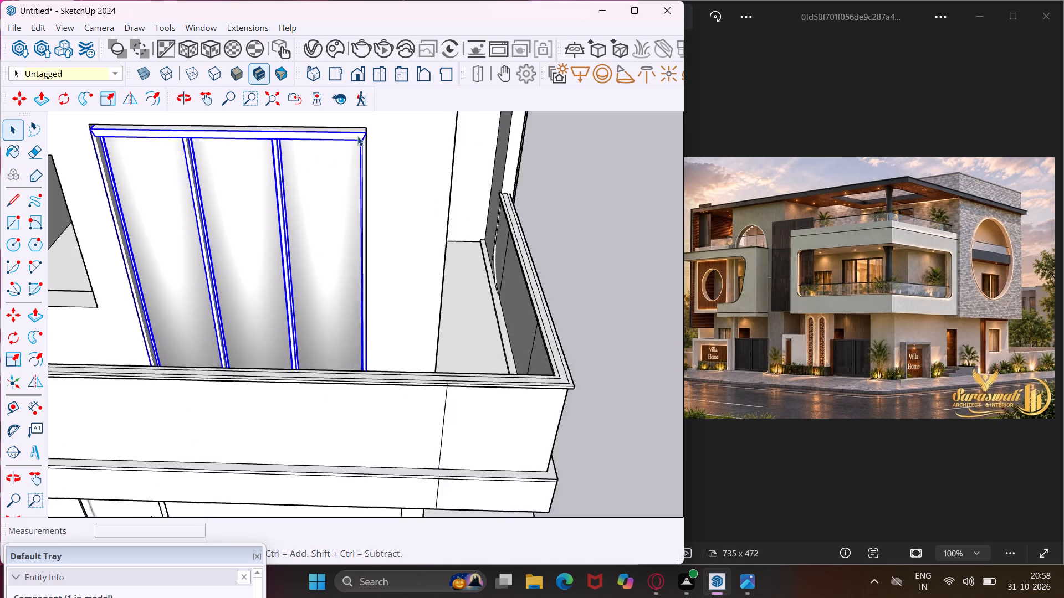
pyautogui.scroll(5, 364, 132)
pyautogui.scroll(-4, 364, 133)
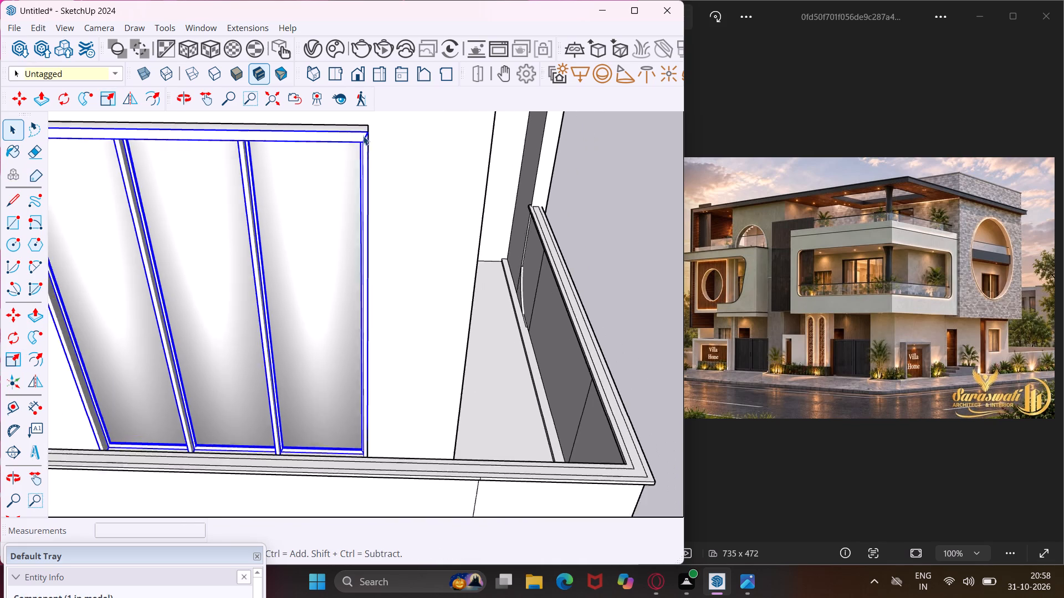
pyautogui.moveTo(364, 139); pyautogui.dragTo(365, 178, button='middle')
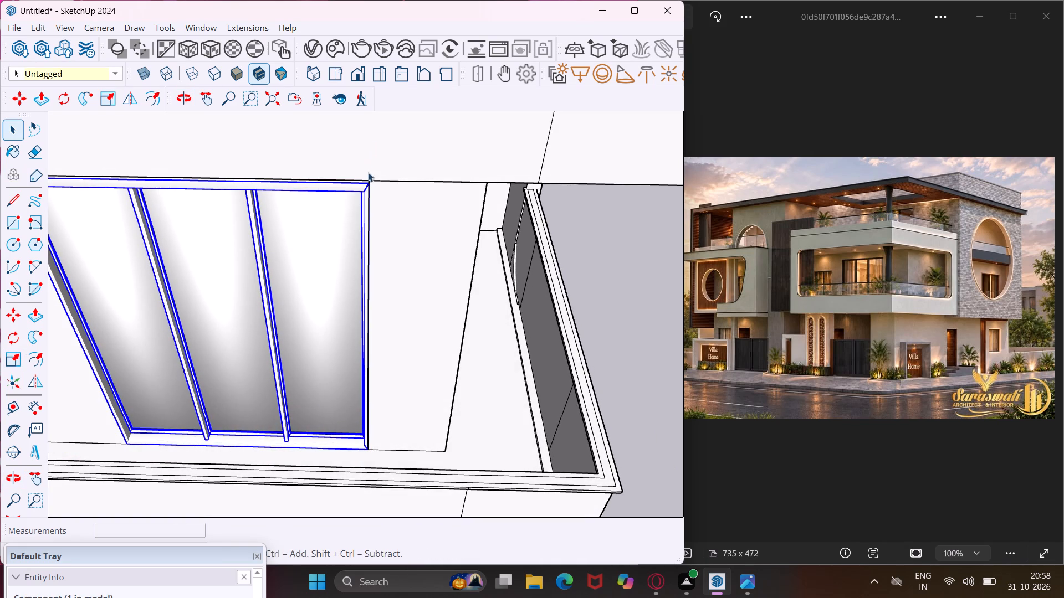
pyautogui.press('m')
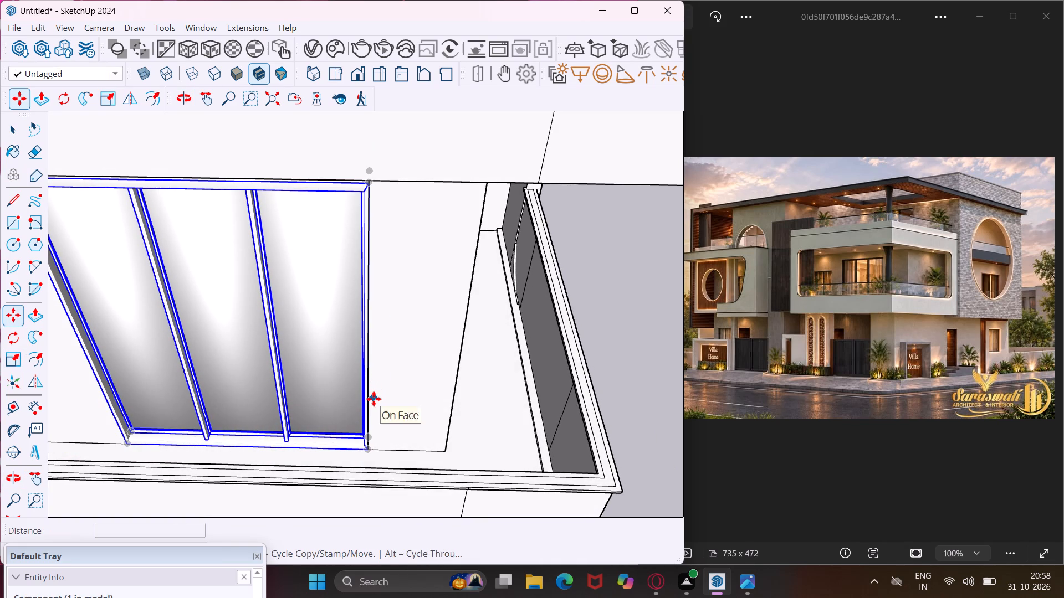
pyautogui.scroll(2, 364, 446)
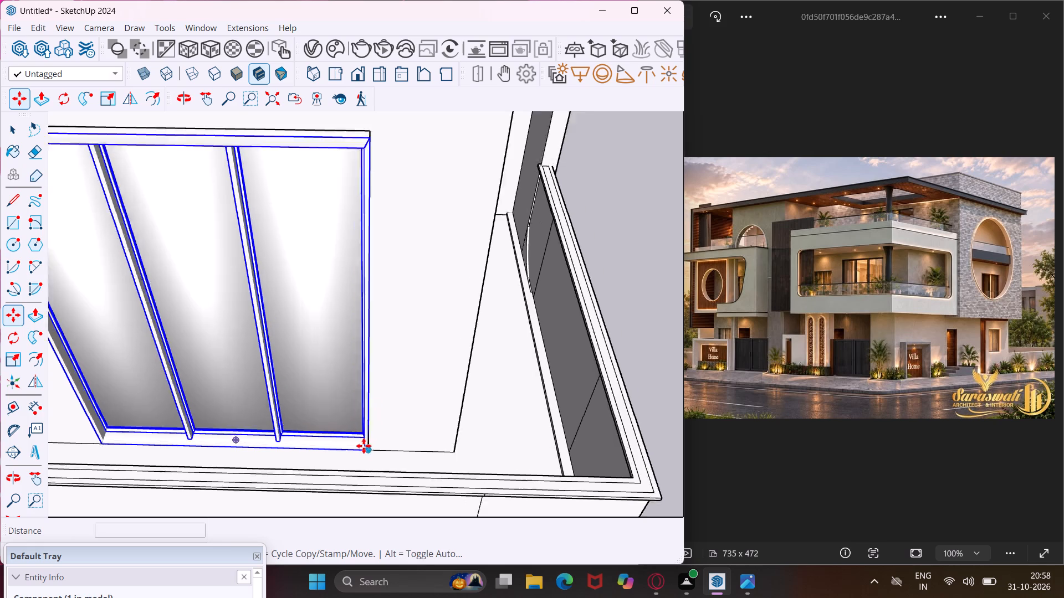
pyautogui.scroll(2, 364, 446)
pyautogui.click(371, 456)
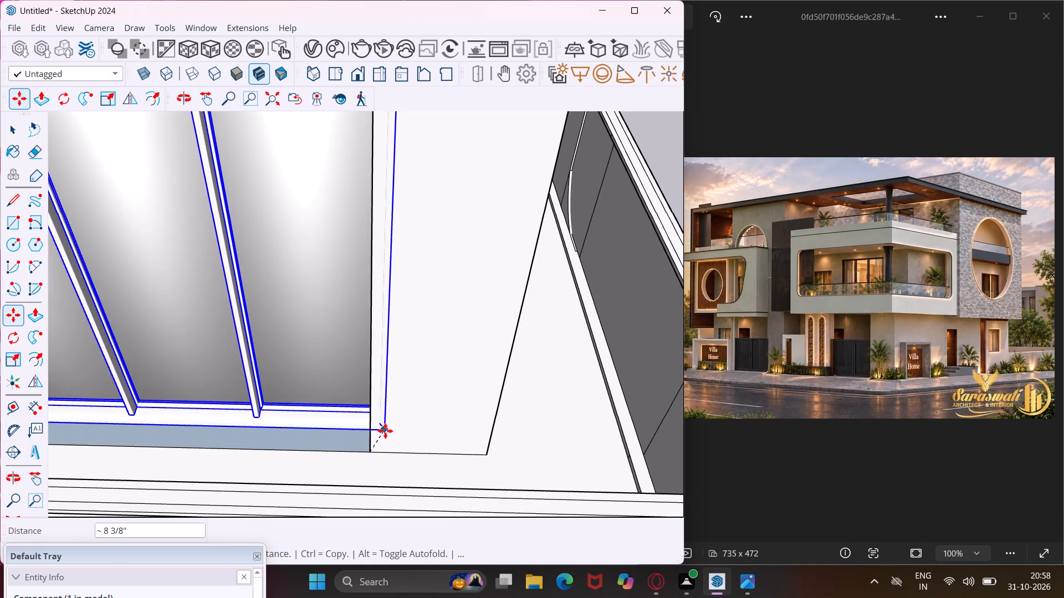
pyautogui.scroll(-6, 310, 408)
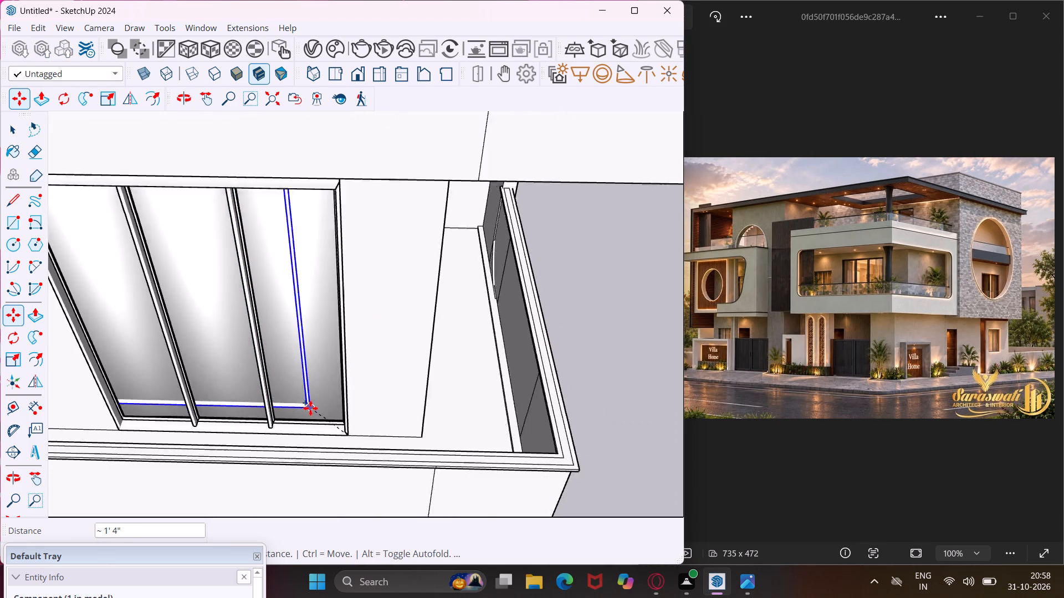
pyautogui.scroll(-12, 310, 408)
pyautogui.moveTo(331, 303); pyautogui.dragTo(231, 270, button='middle')
pyautogui.scroll(10, 332, 251)
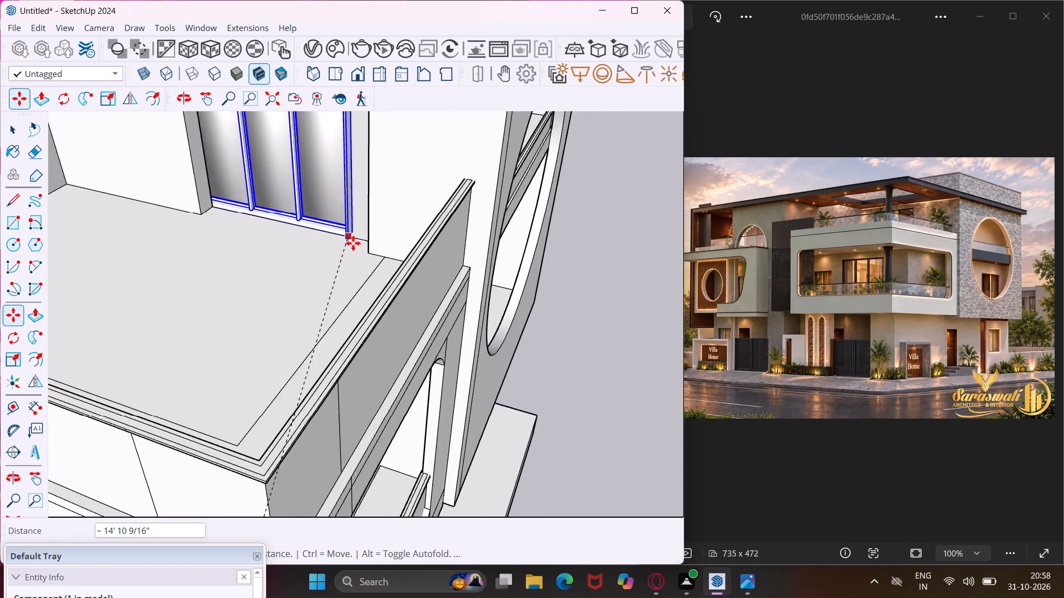
pyautogui.scroll(3, 353, 243)
pyautogui.click(377, 259)
# Scale the copied second-floor window upward along the blue axis by about 1.08 to reach the top of its opening.
pyautogui.scroll(-2, 267, 260)
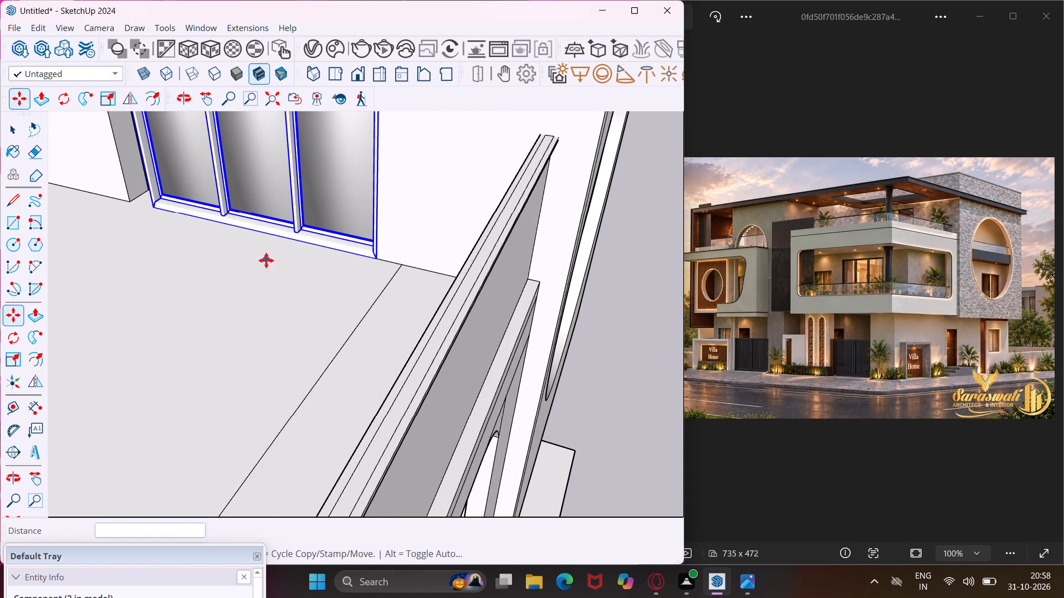
pyautogui.scroll(-4, 266, 260)
pyautogui.moveTo(261, 269); pyautogui.dragTo(504, 277, button='middle')
pyautogui.moveTo(504, 277); pyautogui.dragTo(497, 262, button='middle')
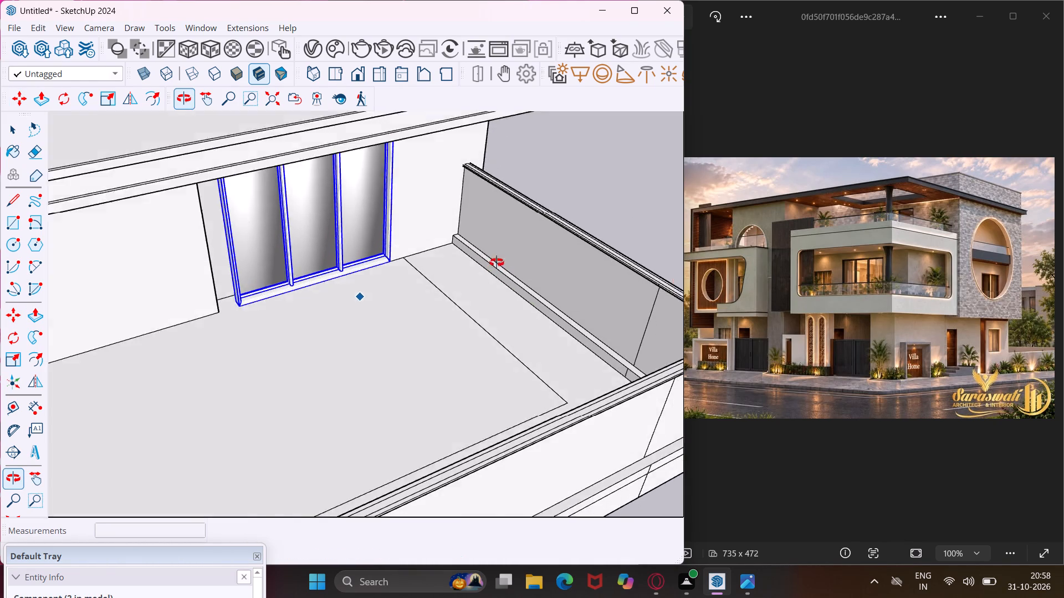
pyautogui.moveTo(497, 262); pyautogui.dragTo(495, 233, button='middle')
pyautogui.scroll(-5, 422, 282)
pyautogui.moveTo(402, 295); pyautogui.dragTo(394, 277, button='middle')
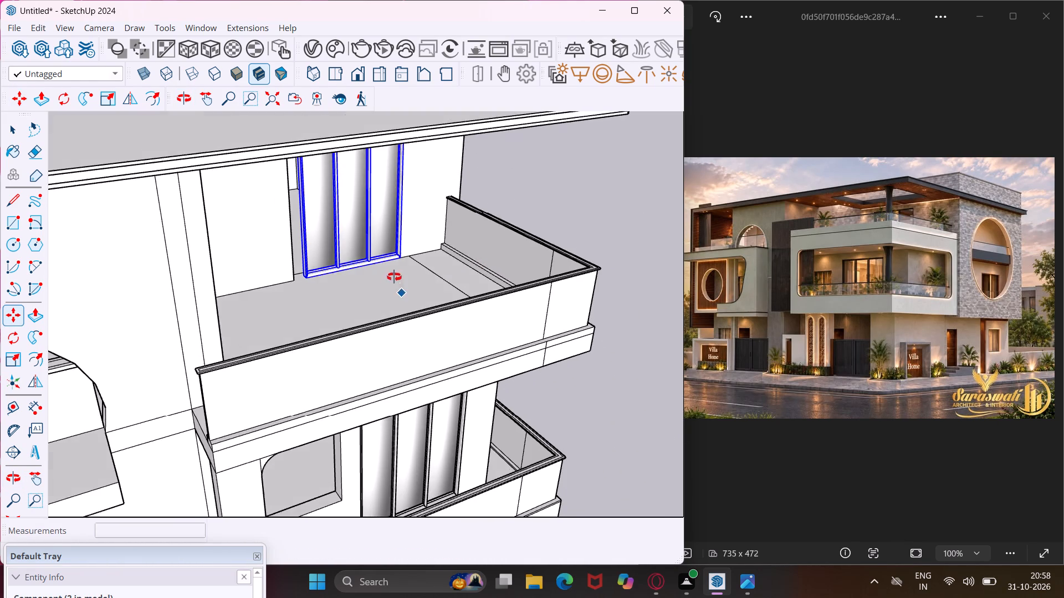
pyautogui.moveTo(394, 277); pyautogui.dragTo(395, 251, button='middle')
pyautogui.scroll(1, 395, 251)
pyautogui.scroll(-4, 395, 255)
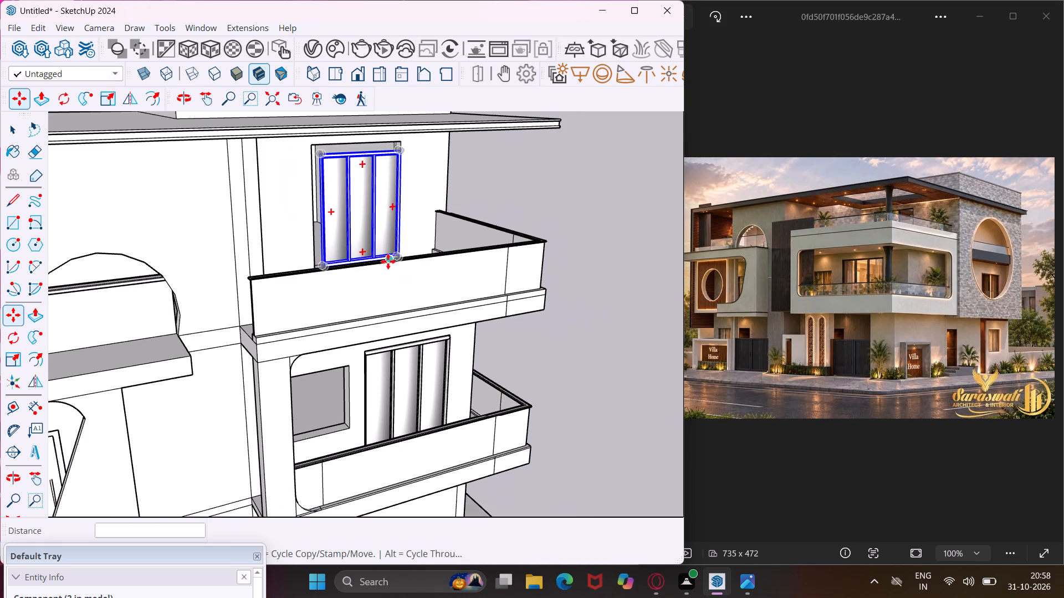
pyautogui.click(12, 357)
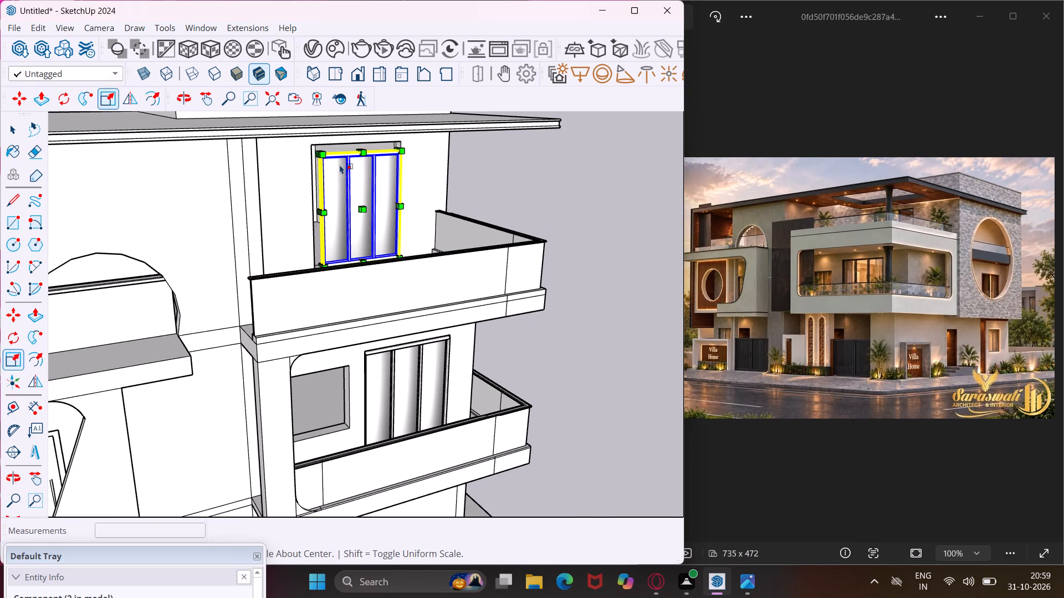
pyautogui.scroll(11, 349, 161)
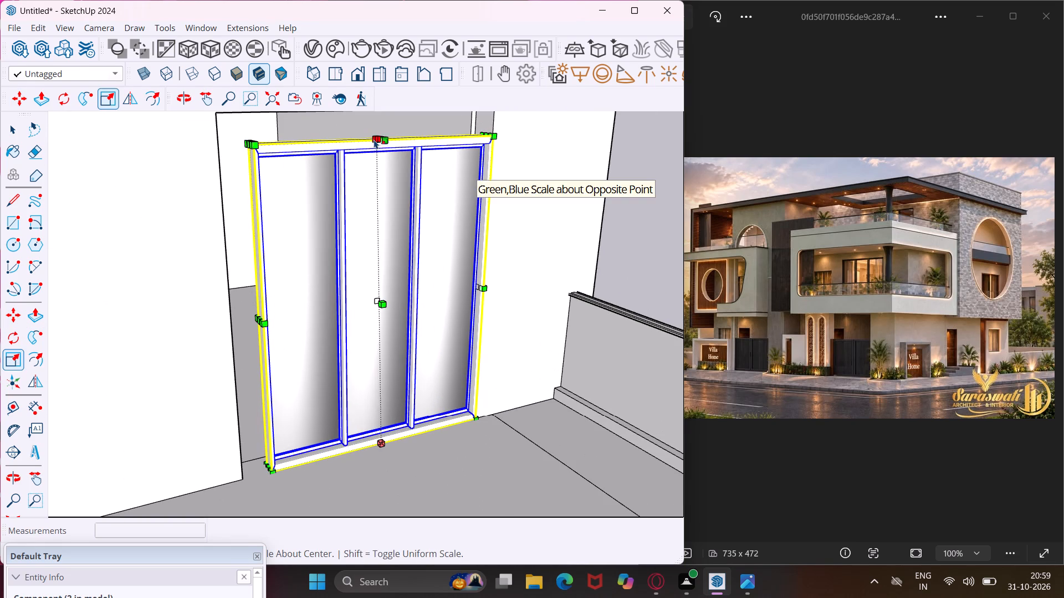
pyautogui.click(378, 140)
pyautogui.scroll(-3, 378, 136)
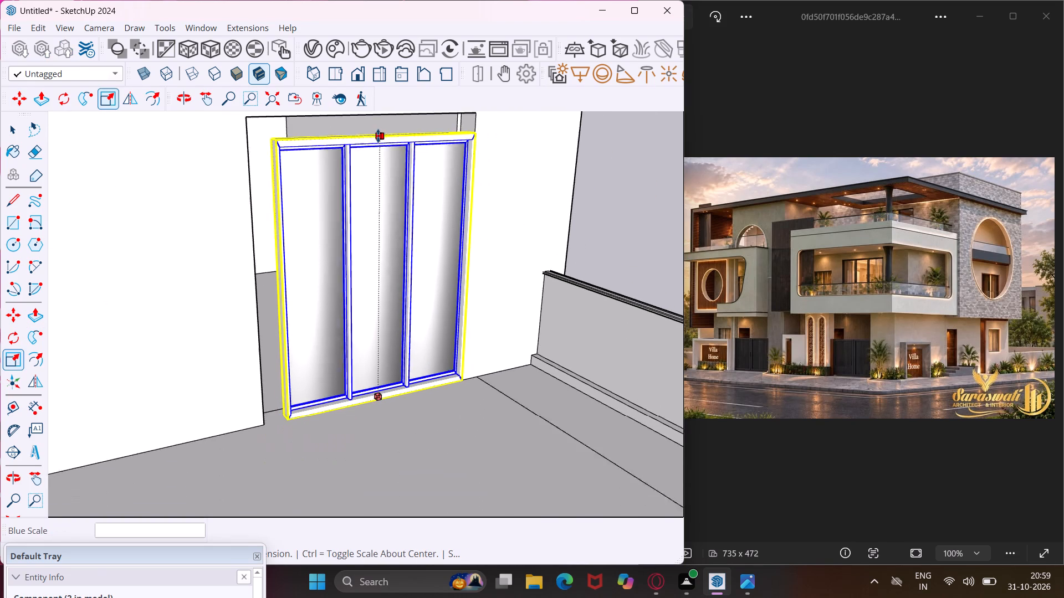
pyautogui.click(367, 116)
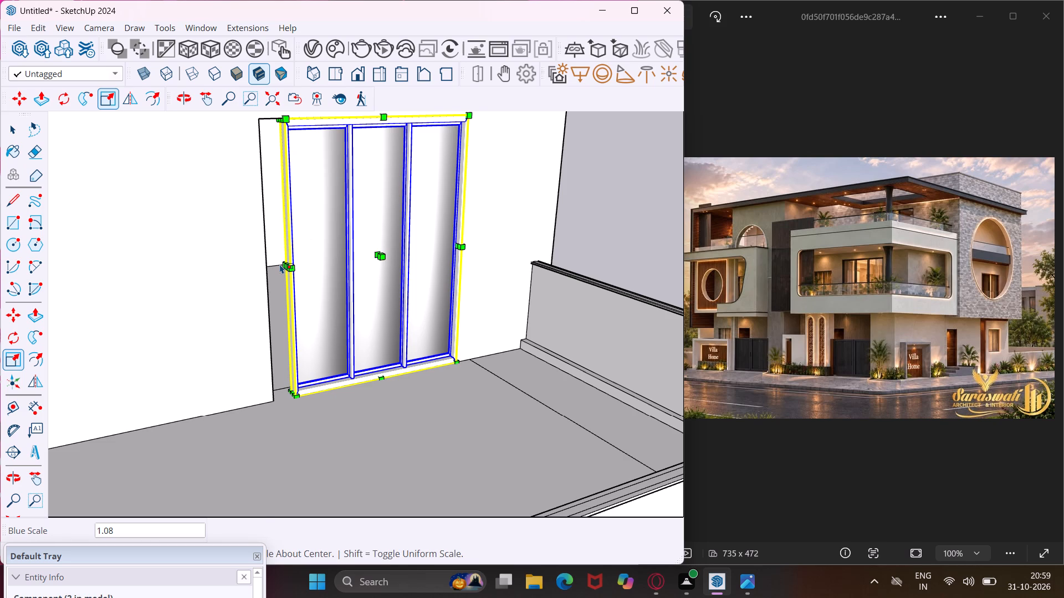
# Scale the second-floor window along the red axis by about 1.12 so it spans the full width of its opening.
pyautogui.scroll(6, 280, 264)
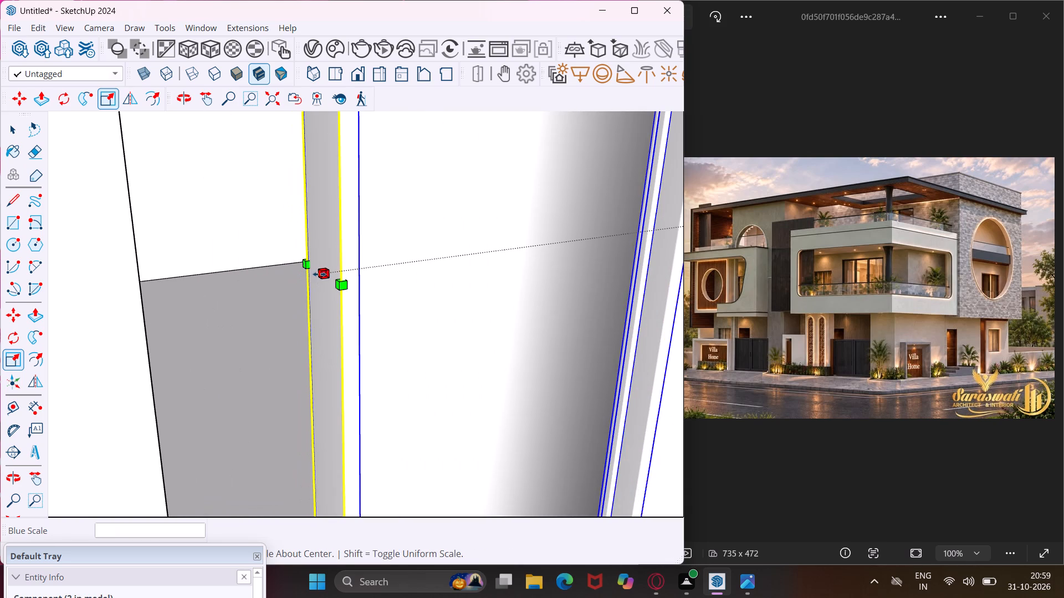
pyautogui.click(321, 272)
pyautogui.scroll(-4, 272, 285)
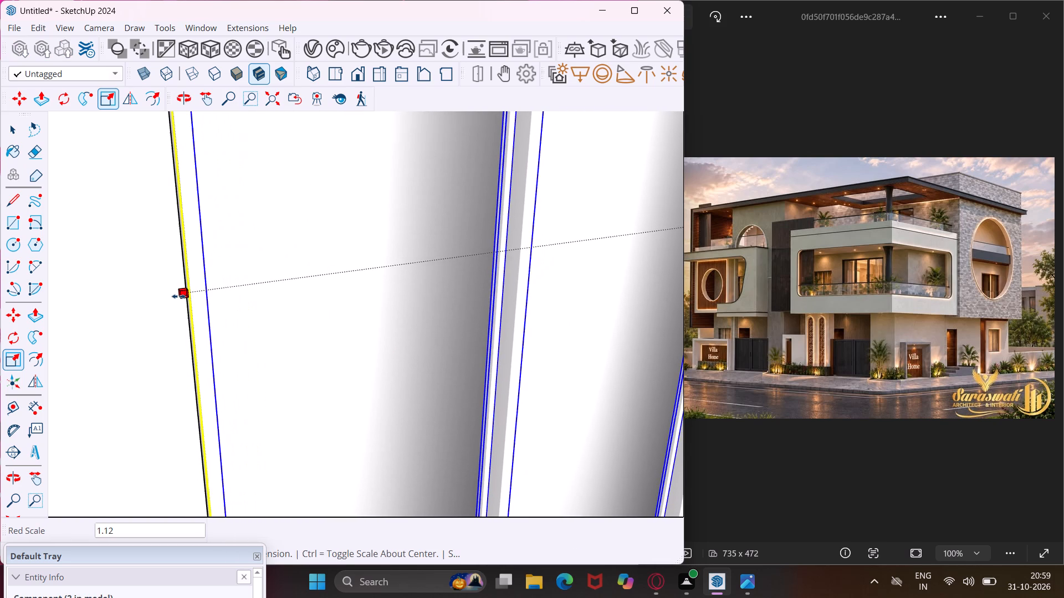
pyautogui.click(178, 296)
pyautogui.scroll(-8, 224, 324)
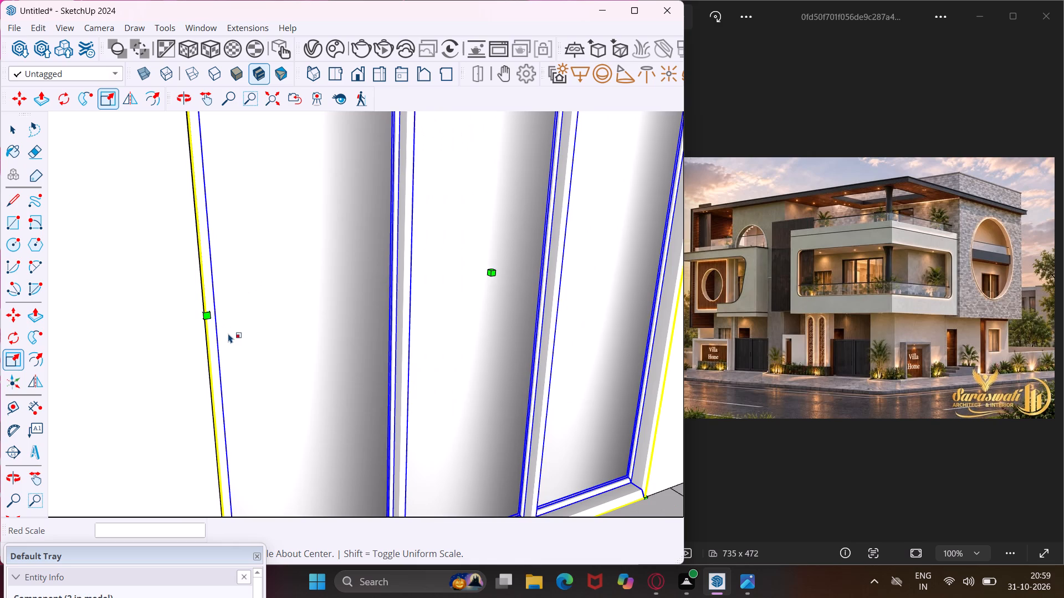
pyautogui.scroll(-20, 228, 333)
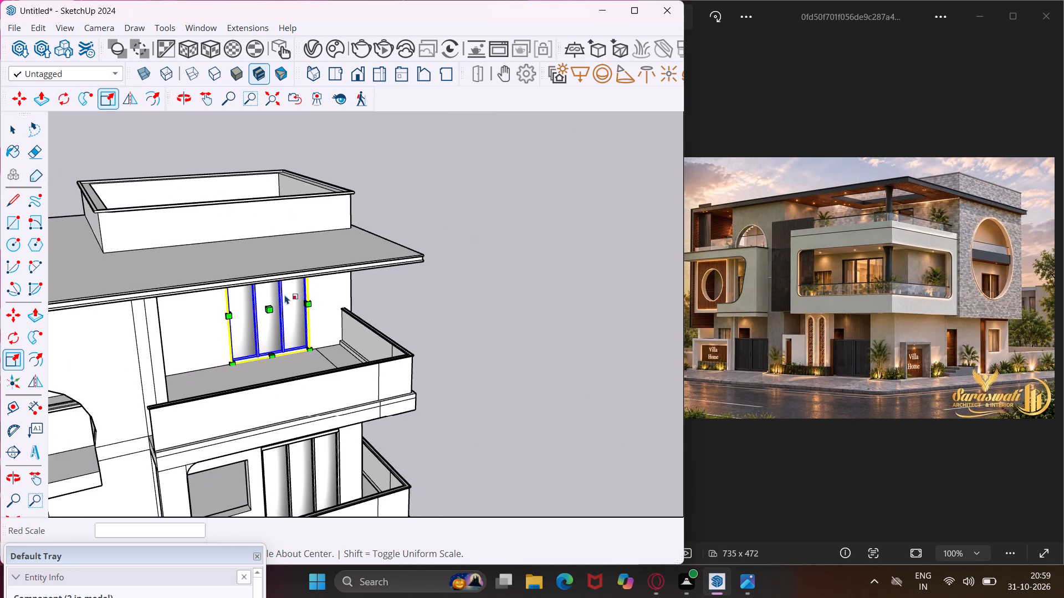
pyautogui.press('Escape')
pyautogui.press('space')
# Scale the freestanding two-panel window beside the villa along the red axis to a width of 4'.
pyautogui.scroll(-11, 433, 249)
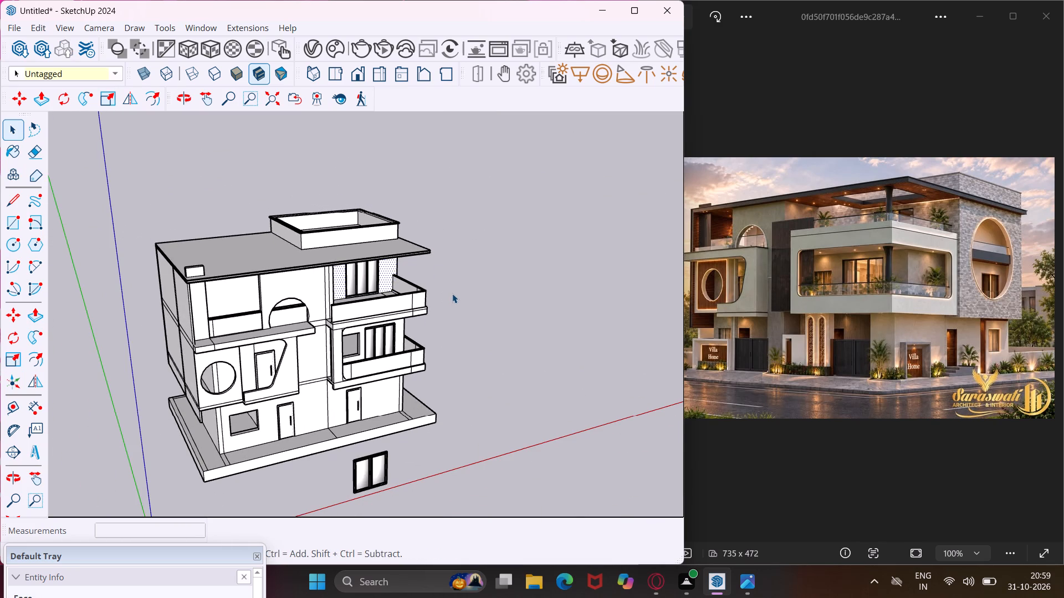
pyautogui.scroll(7, 378, 468)
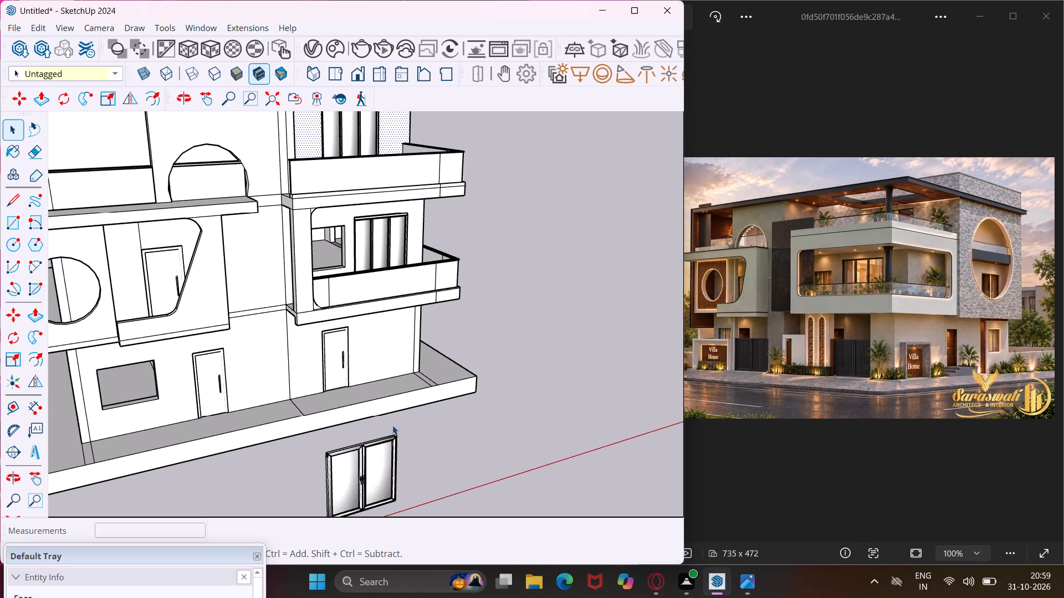
pyautogui.moveTo(397, 419); pyautogui.dragTo(434, 363, button='middle')
pyautogui.click(421, 425)
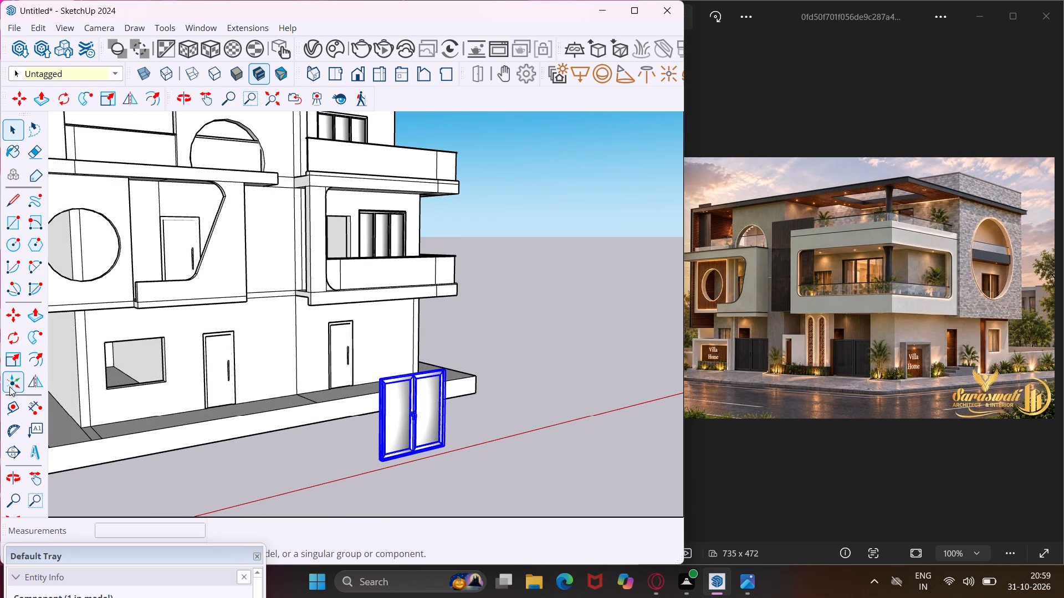
pyautogui.click(11, 363)
pyautogui.scroll(3, 339, 428)
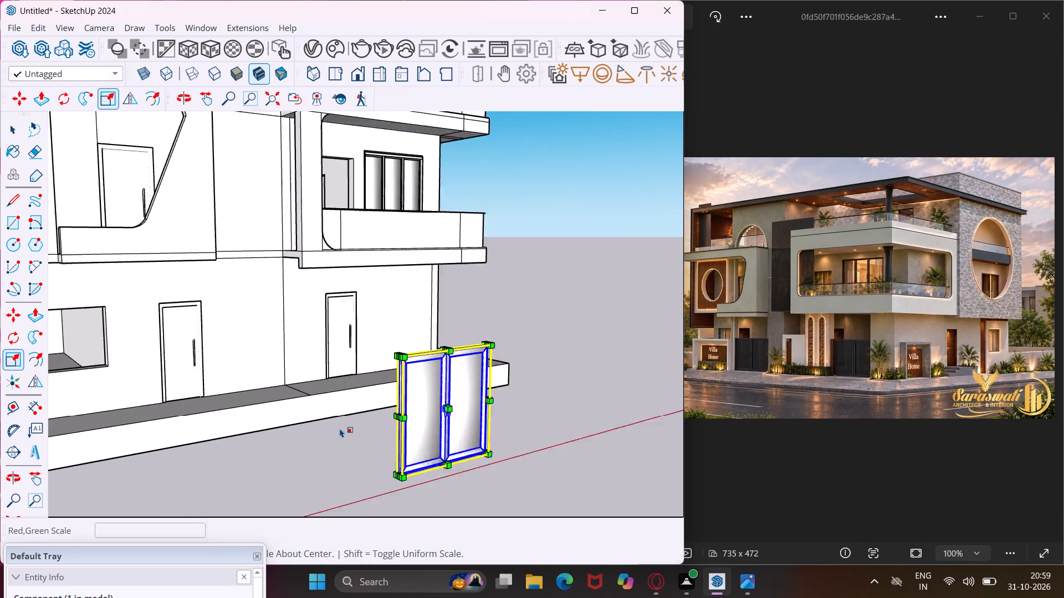
pyautogui.scroll(1, 340, 428)
pyautogui.scroll(8, 418, 417)
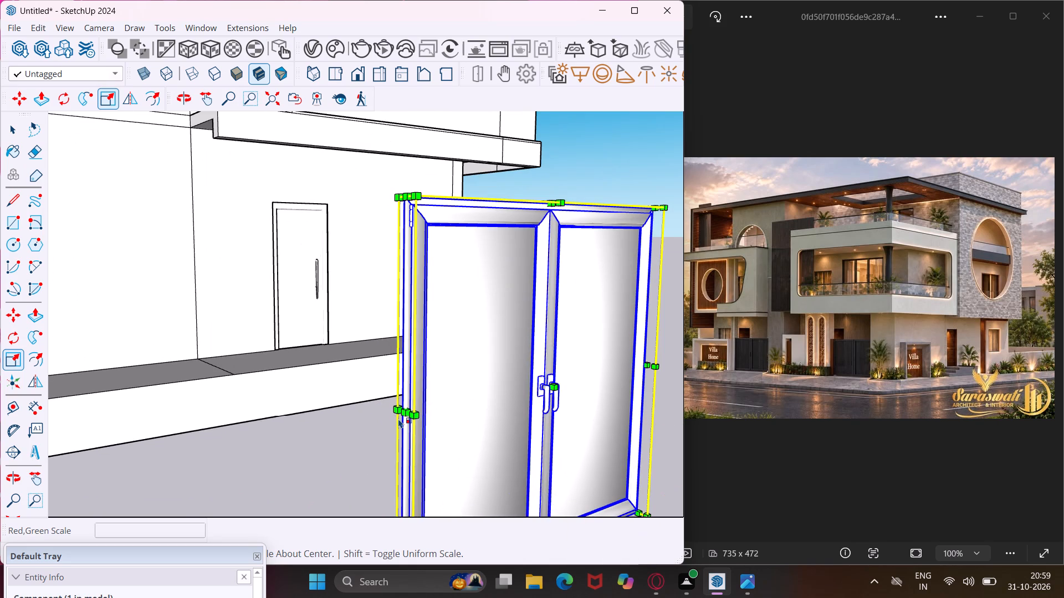
pyautogui.click(401, 414)
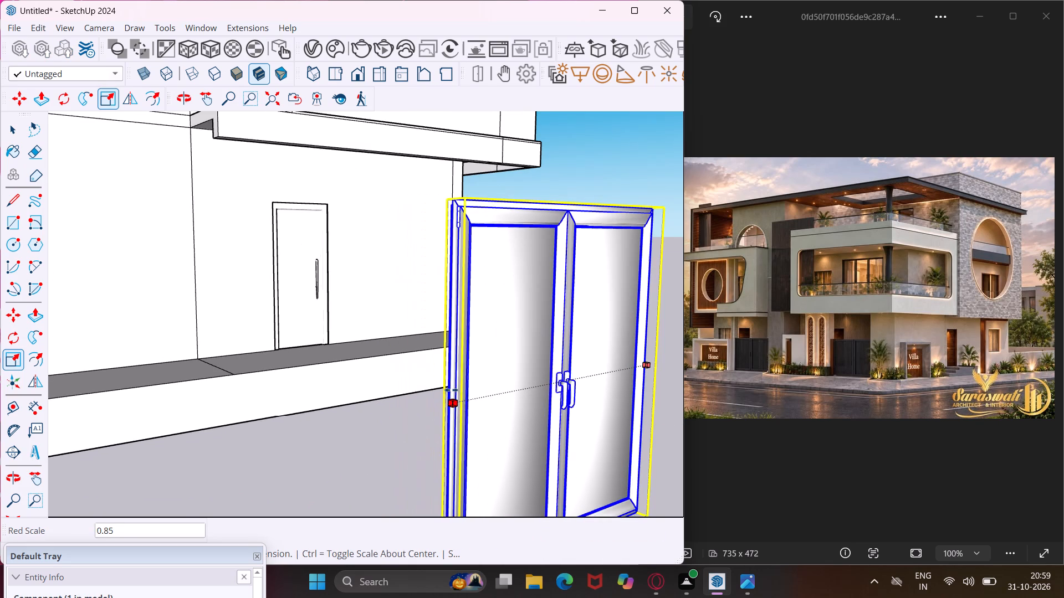
pyautogui.write("4'")
pyautogui.press('Return')
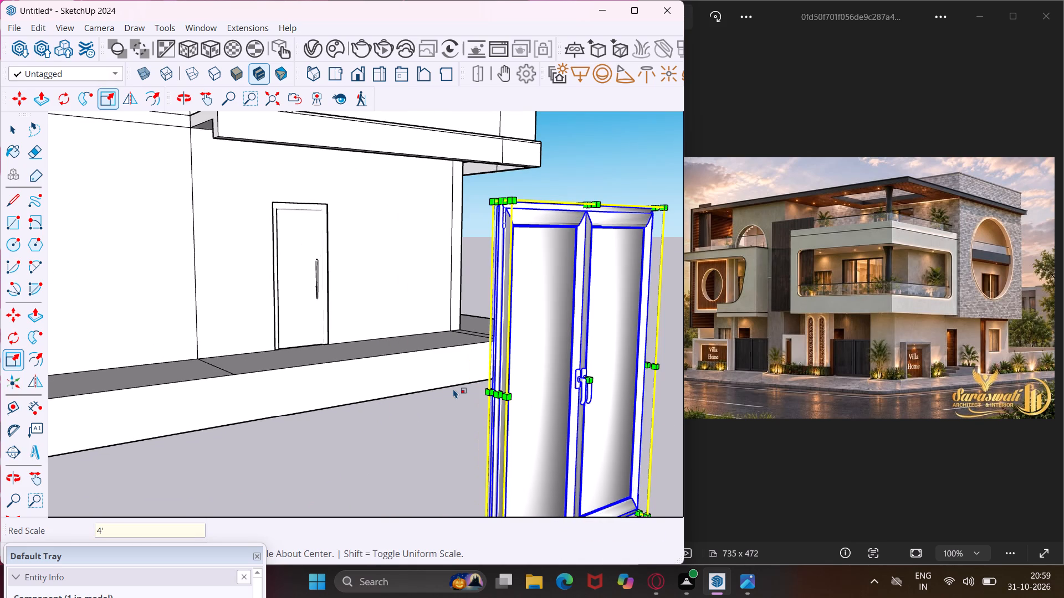
# Scale the two-panel window along the blue axis to a height of 4'.
pyautogui.click(583, 205)
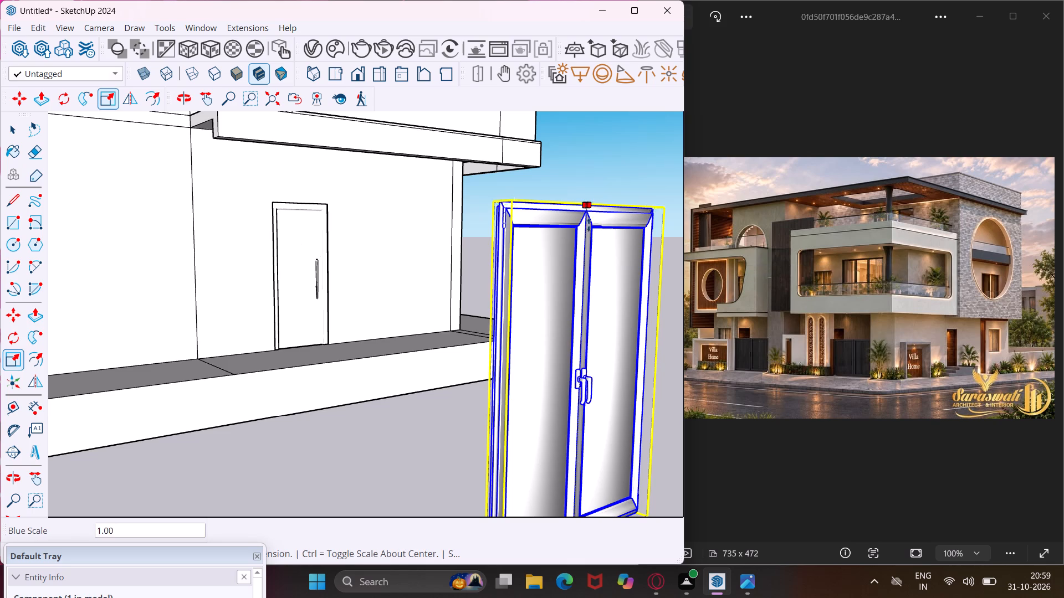
pyautogui.write("4'")
pyautogui.press('Return')
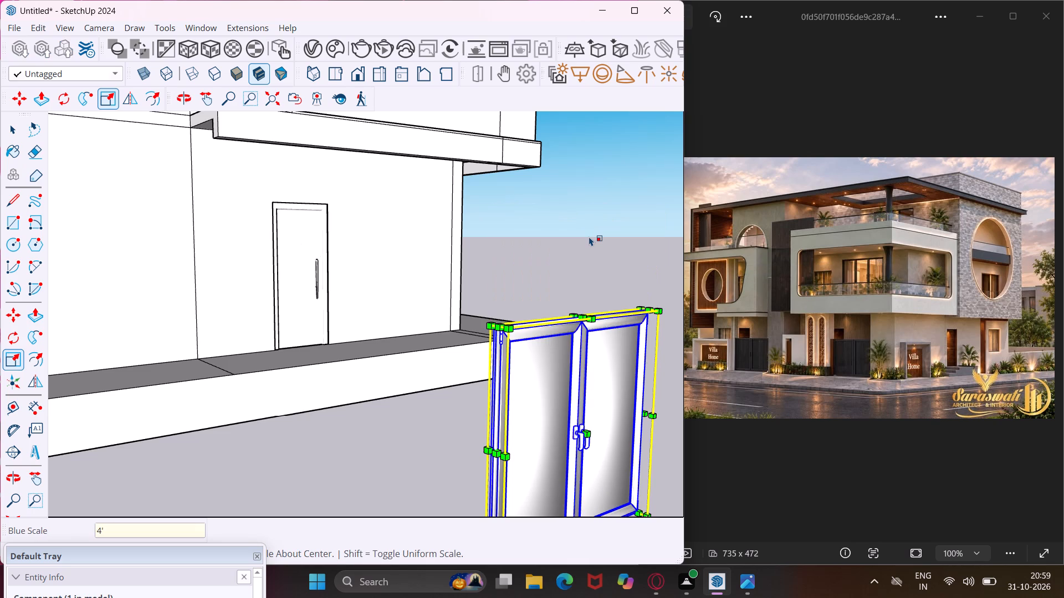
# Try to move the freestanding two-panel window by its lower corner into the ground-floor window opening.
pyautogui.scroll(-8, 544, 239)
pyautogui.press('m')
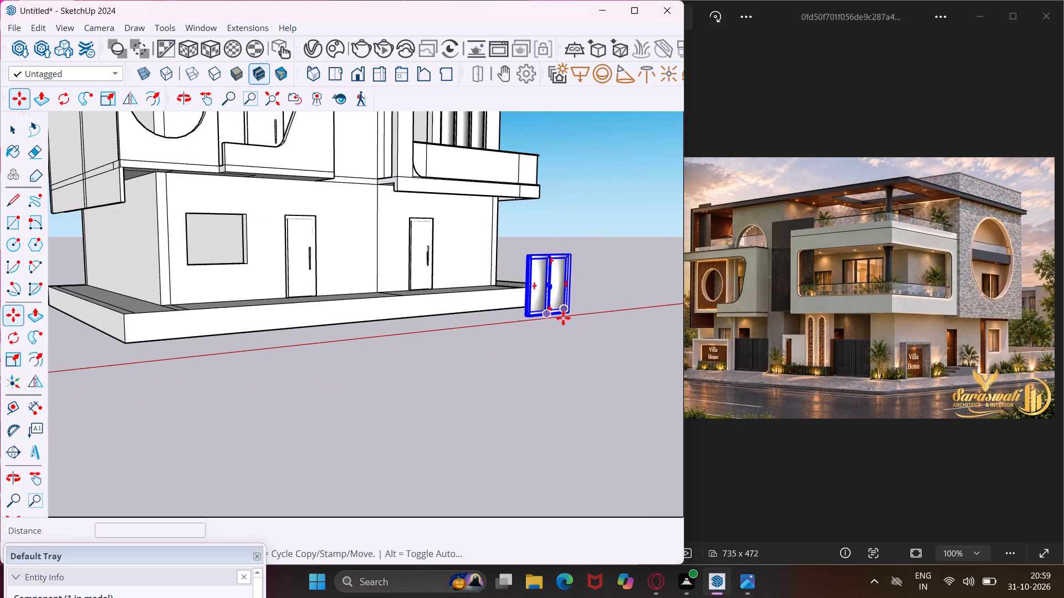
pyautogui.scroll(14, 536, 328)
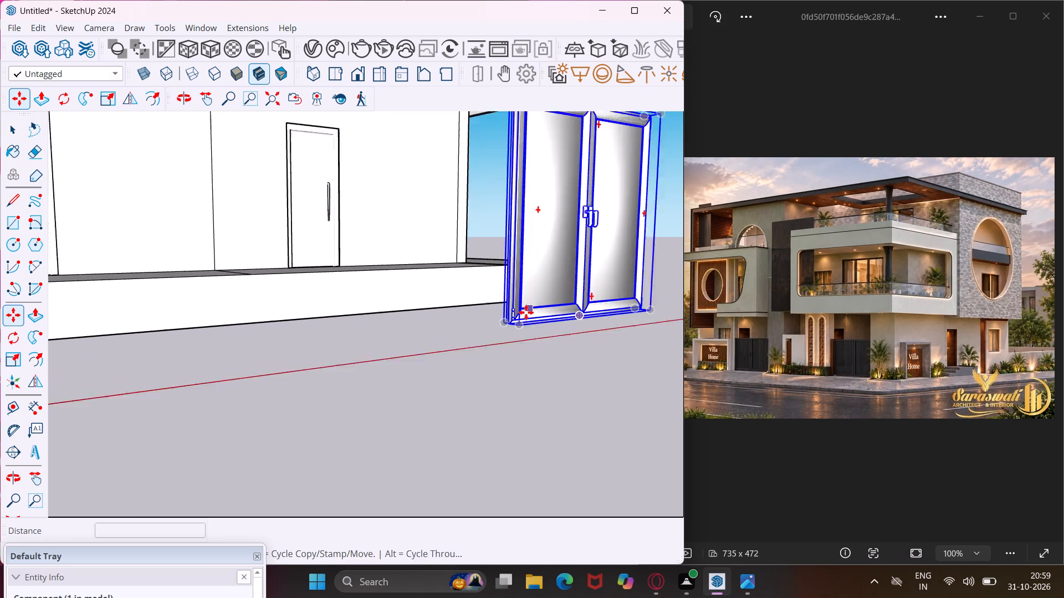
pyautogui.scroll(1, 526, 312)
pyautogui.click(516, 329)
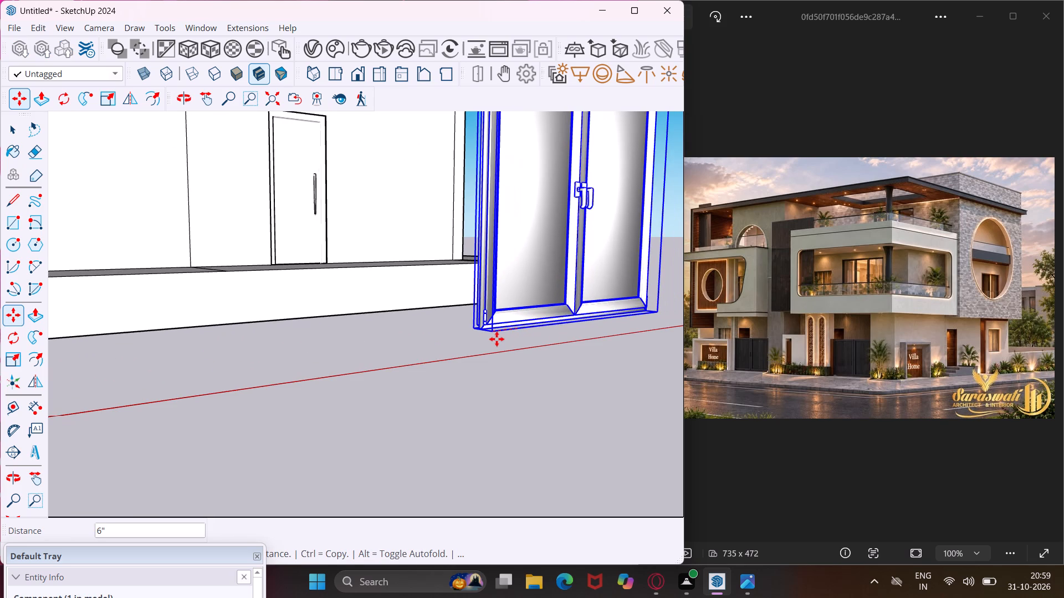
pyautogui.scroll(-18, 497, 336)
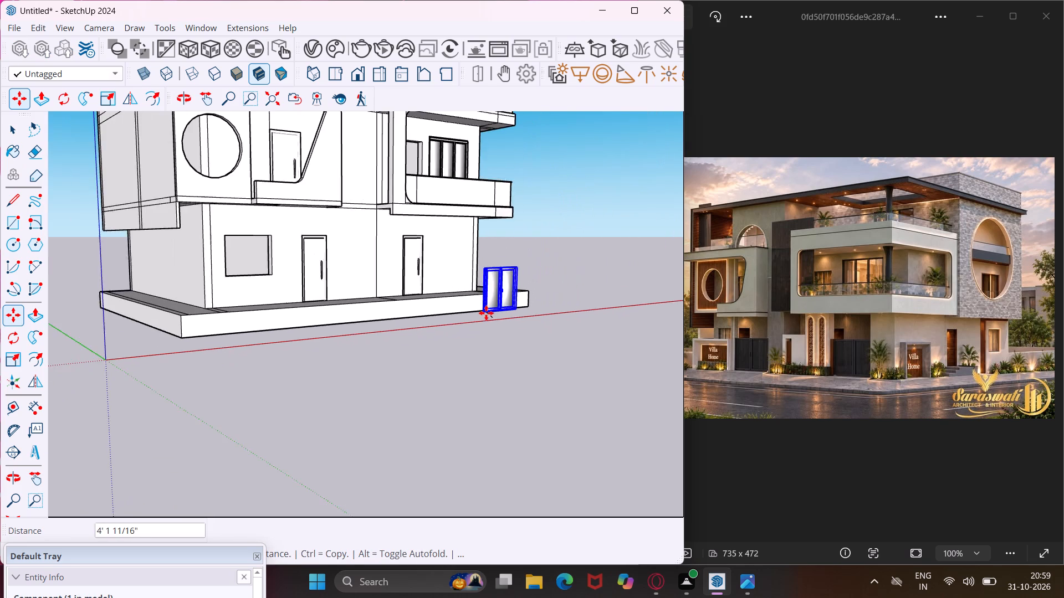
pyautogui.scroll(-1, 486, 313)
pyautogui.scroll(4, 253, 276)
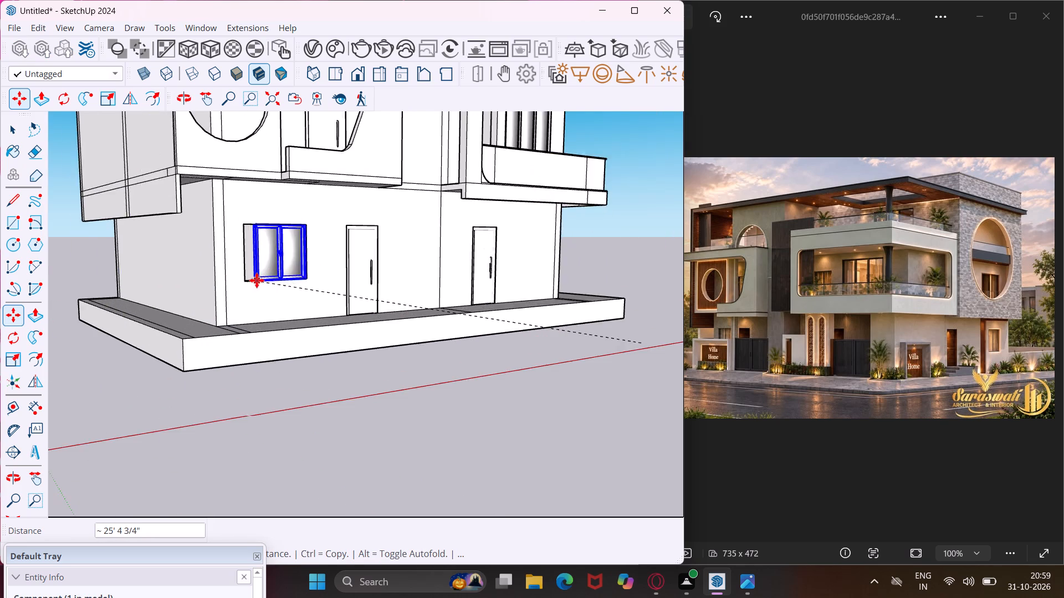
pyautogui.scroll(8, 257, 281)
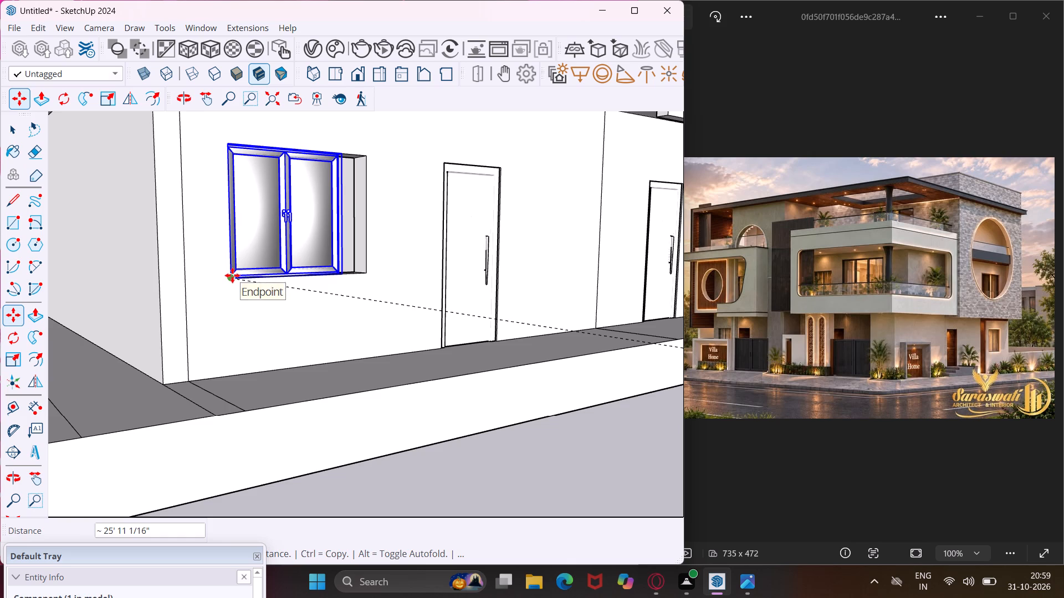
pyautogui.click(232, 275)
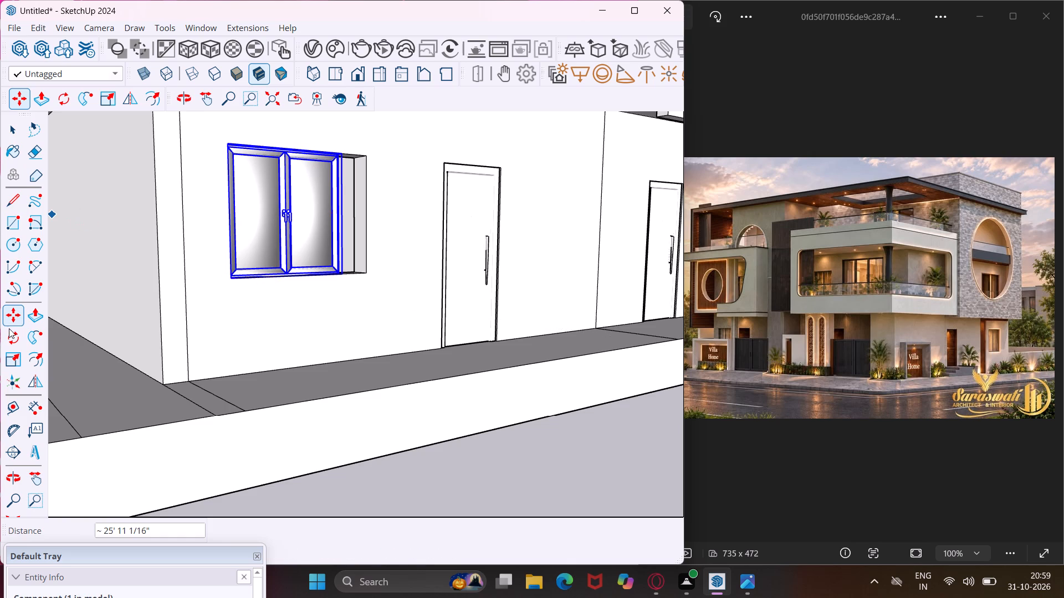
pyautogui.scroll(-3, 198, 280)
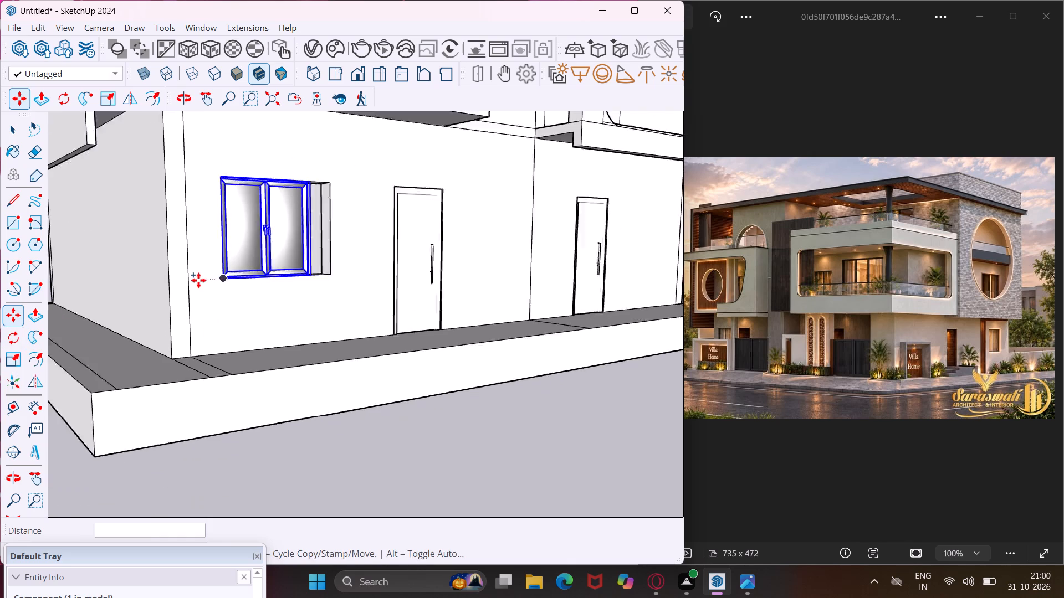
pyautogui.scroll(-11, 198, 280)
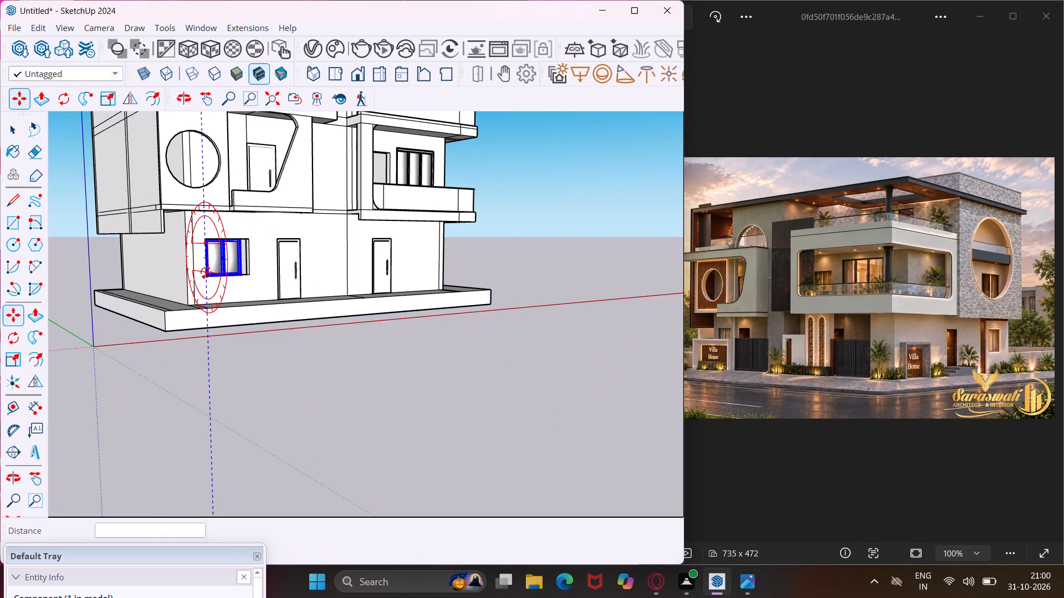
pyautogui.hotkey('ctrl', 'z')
# Copy the freestanding two-panel window into the ground-floor window opening, aligning its lower-left corner with the opening's lower-left corner.
pyautogui.scroll(9, 440, 314)
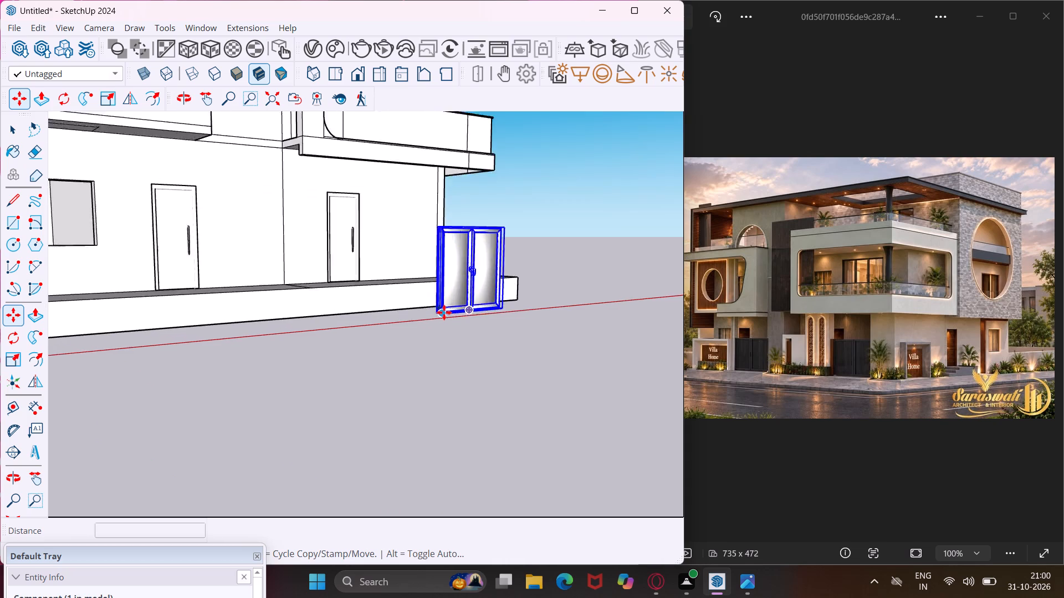
pyautogui.scroll(4, 444, 312)
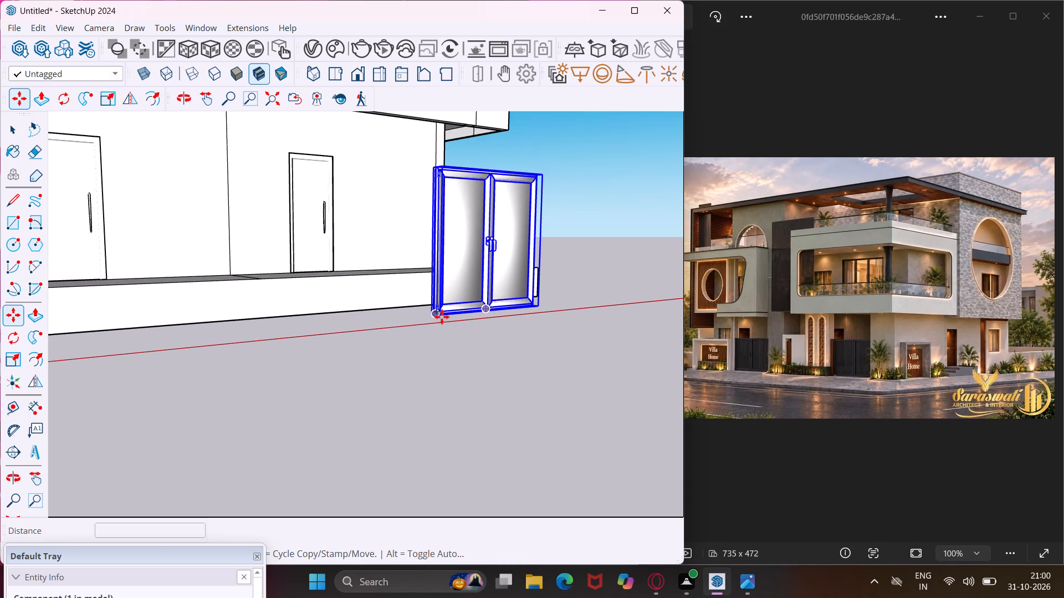
pyautogui.click(440, 317)
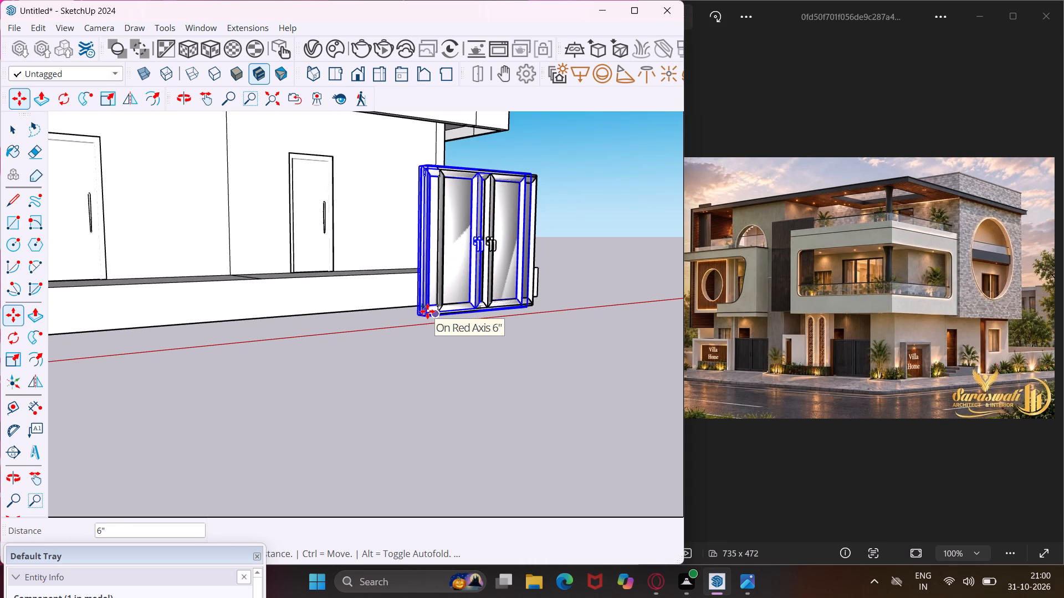
pyautogui.scroll(-11, 313, 328)
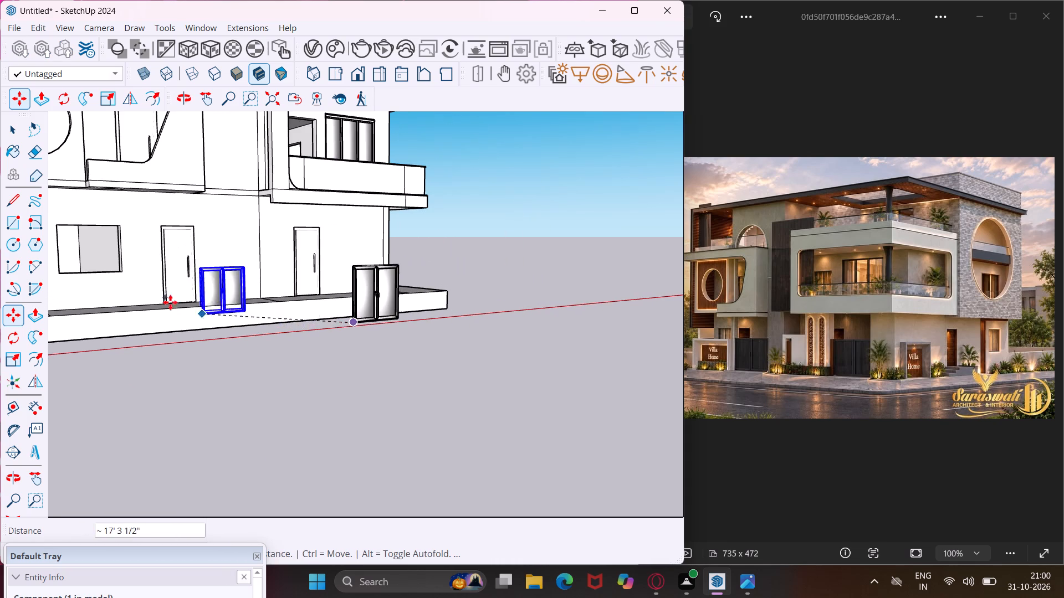
pyautogui.scroll(8, 62, 269)
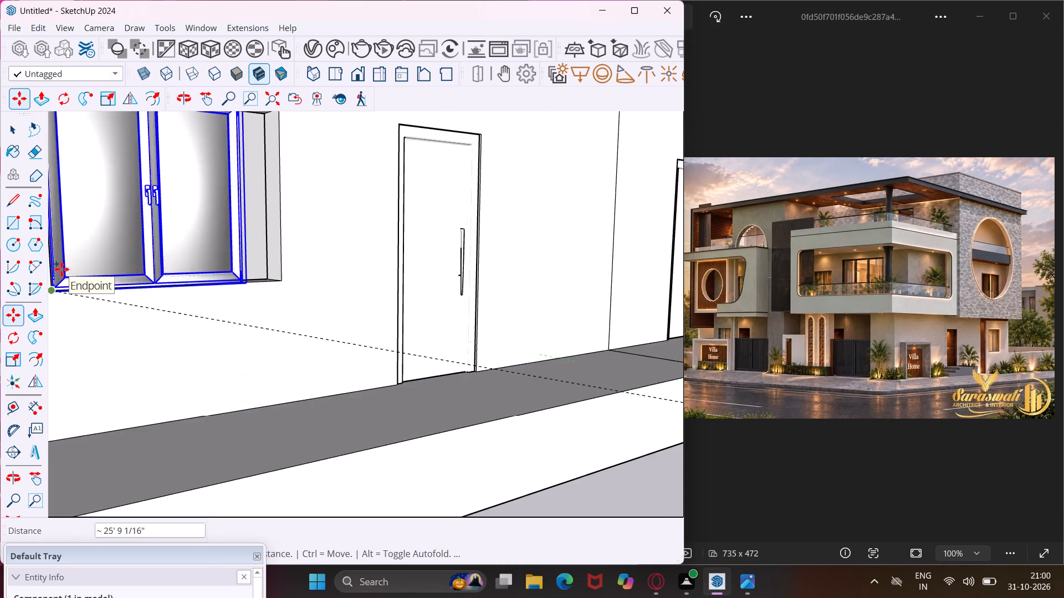
pyautogui.click(54, 292)
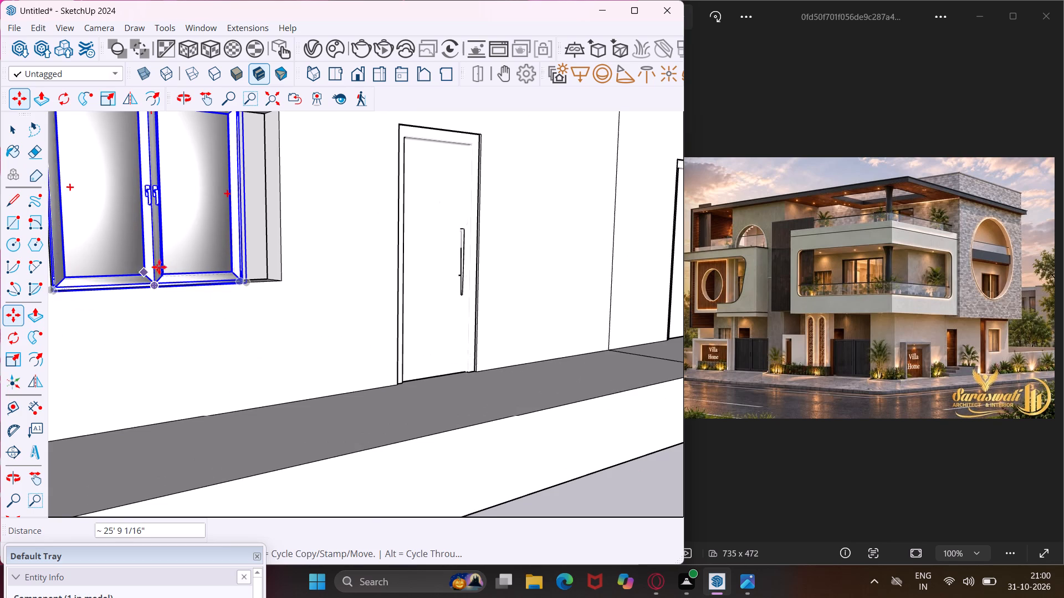
# Scale the copied ground-floor window along the red axis to a width of 5'.
pyautogui.scroll(-5, 190, 261)
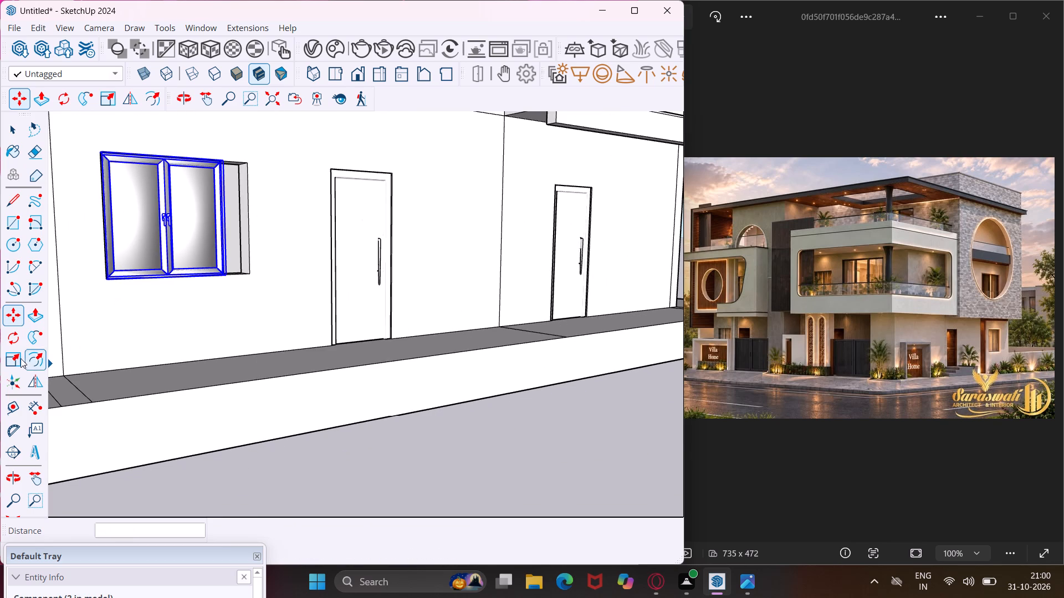
pyautogui.click(34, 355)
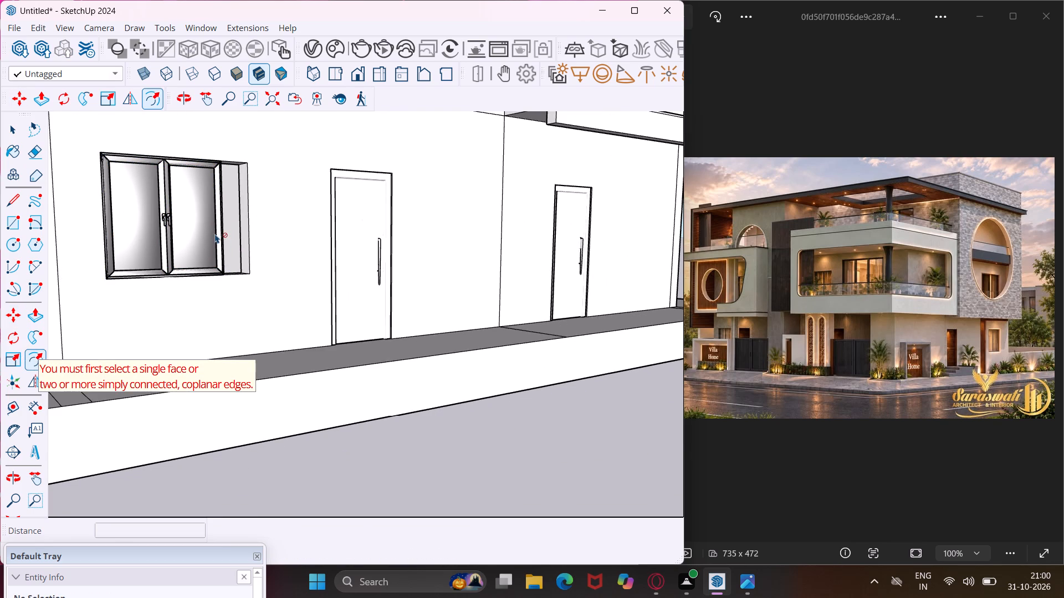
pyautogui.press('Escape')
pyautogui.press('space')
pyautogui.click(212, 234)
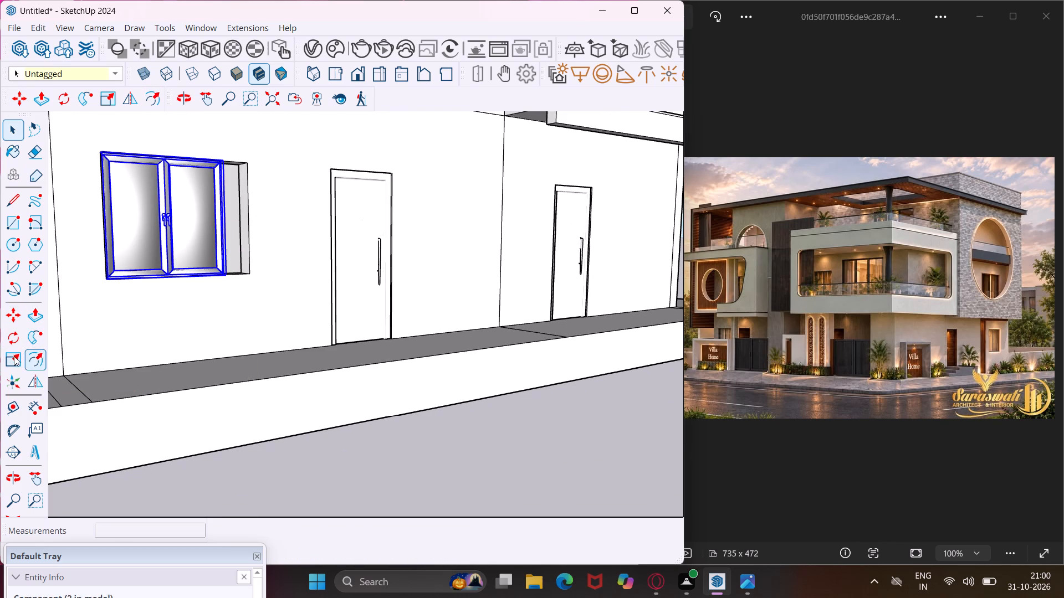
pyautogui.click(12, 356)
pyautogui.scroll(7, 221, 214)
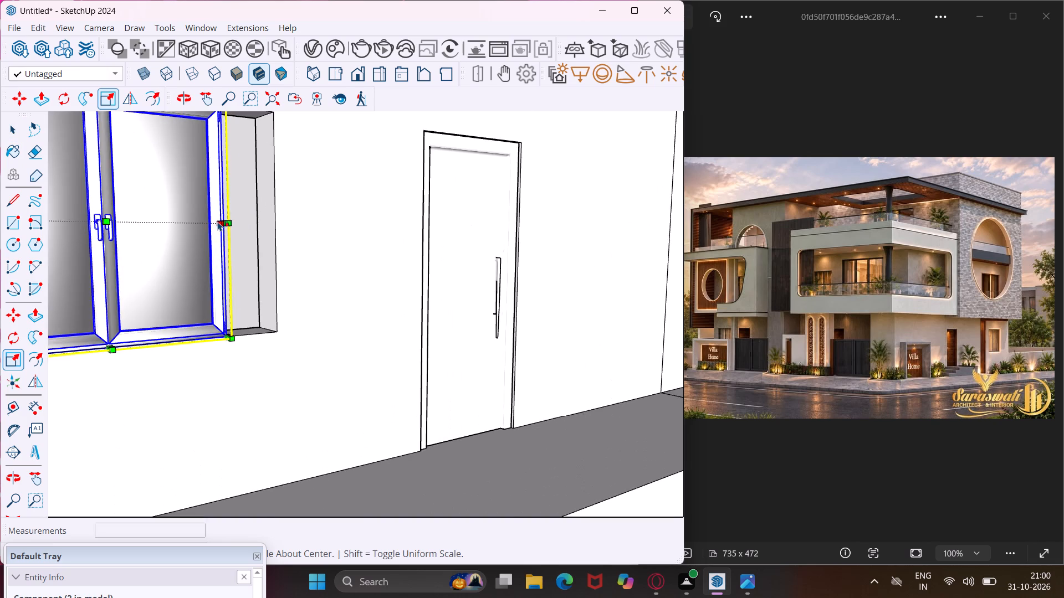
pyautogui.scroll(4, 218, 221)
pyautogui.click(226, 224)
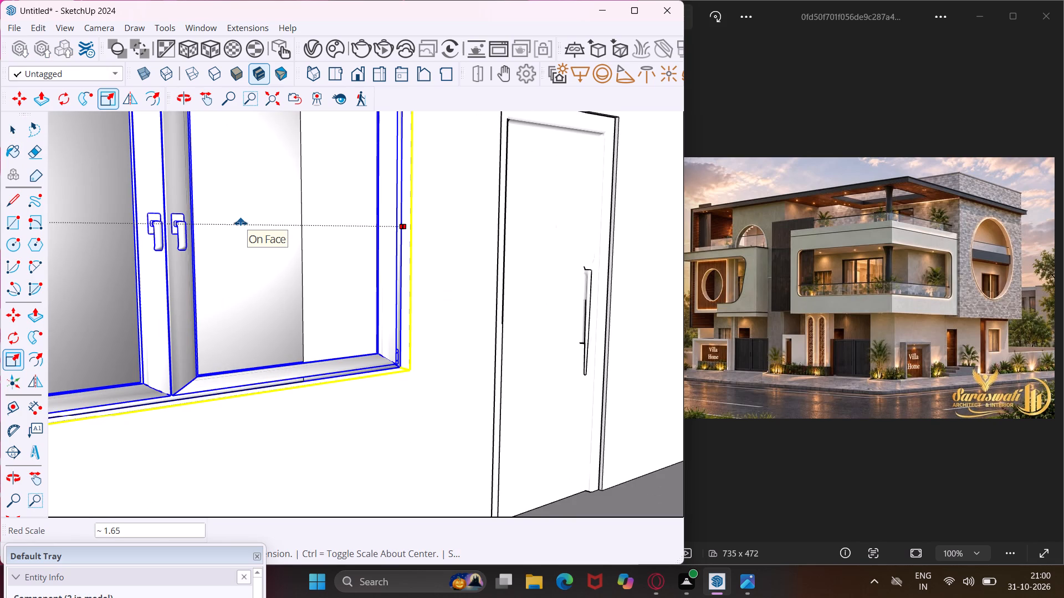
pyautogui.write("5'")
pyautogui.press('Return')
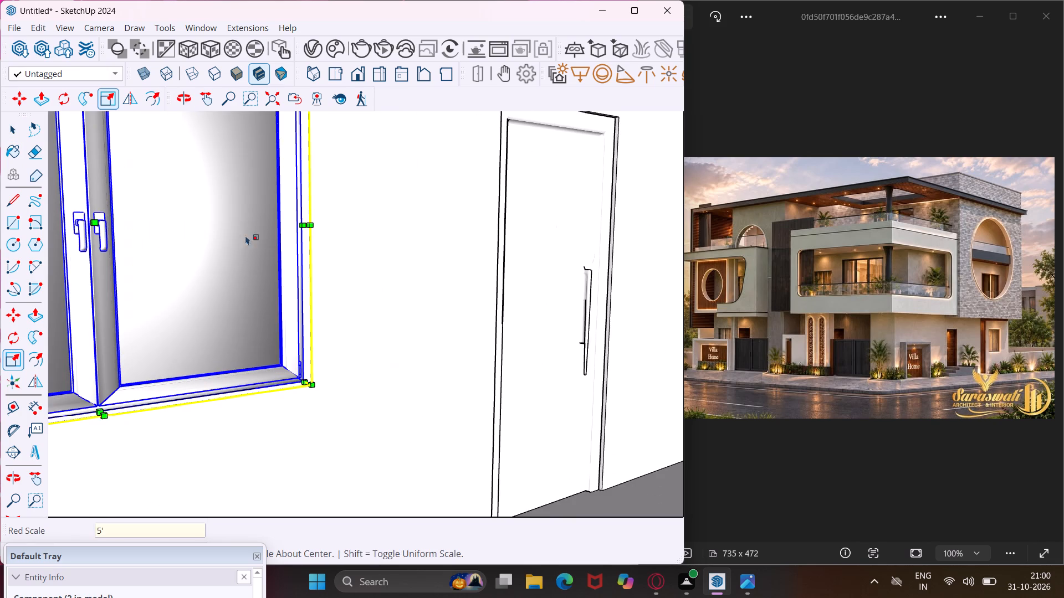
pyautogui.scroll(-7, 247, 245)
pyautogui.scroll(-11, 220, 284)
pyautogui.press('Escape')
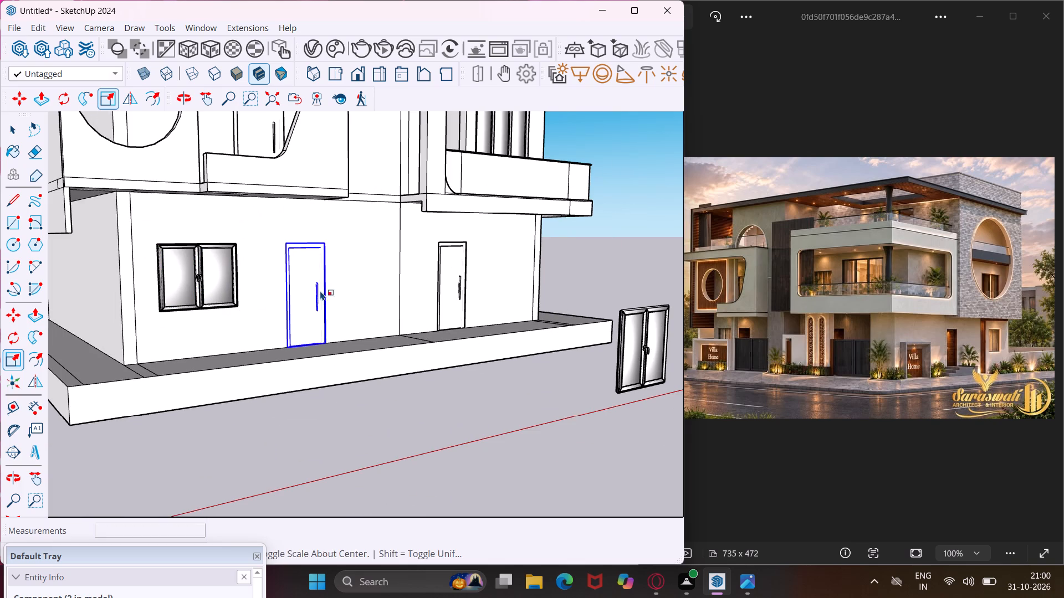
# Copy the freestanding two-panel window into the first-floor opening beside the balcony's sliding door, matching the lower-left corners.
pyautogui.press('space')
pyautogui.moveTo(554, 250); pyautogui.dragTo(255, 334, button='middle')
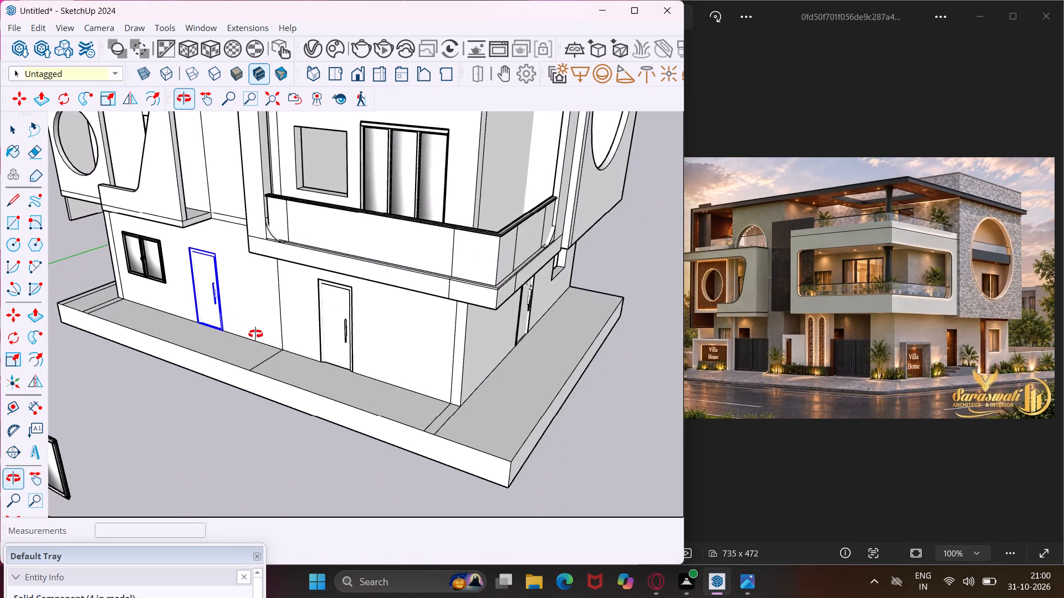
pyautogui.moveTo(255, 334); pyautogui.dragTo(351, 337, button='middle')
pyautogui.scroll(-5, 334, 297)
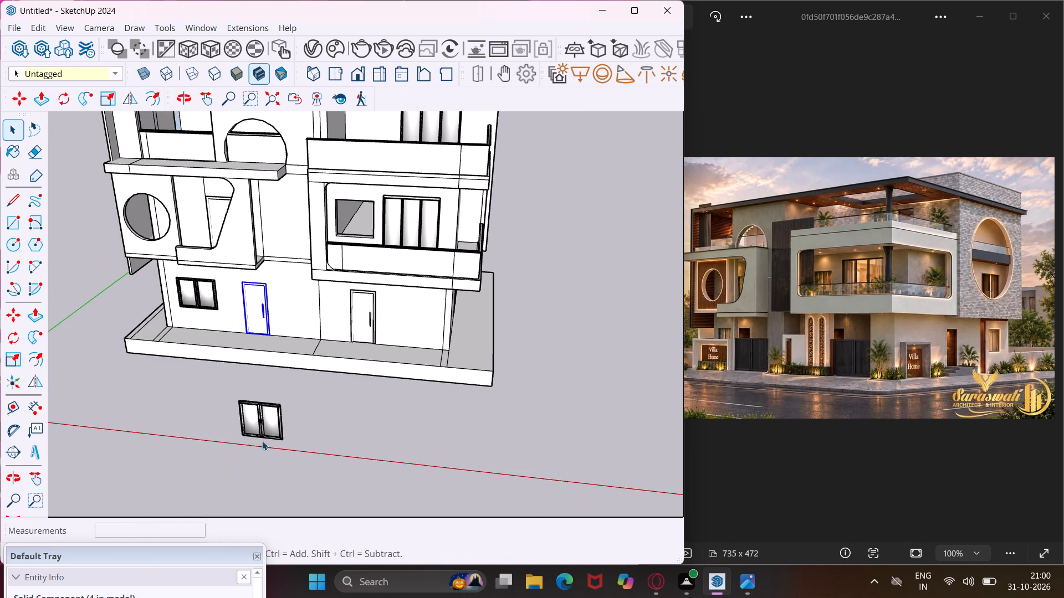
pyautogui.click(262, 436)
pyautogui.press('m')
pyautogui.scroll(5, 242, 442)
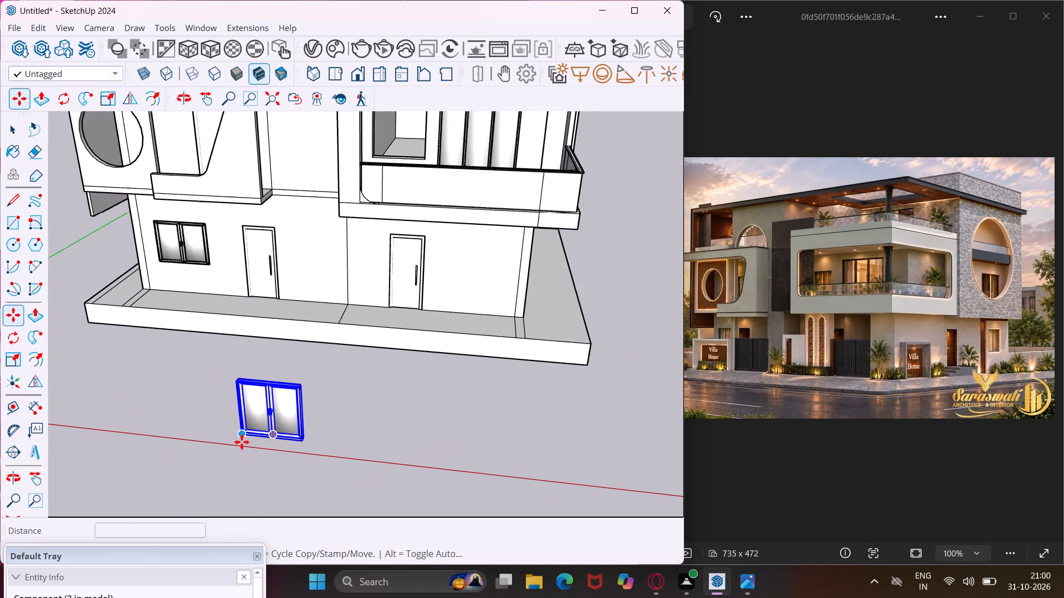
pyautogui.click(239, 436)
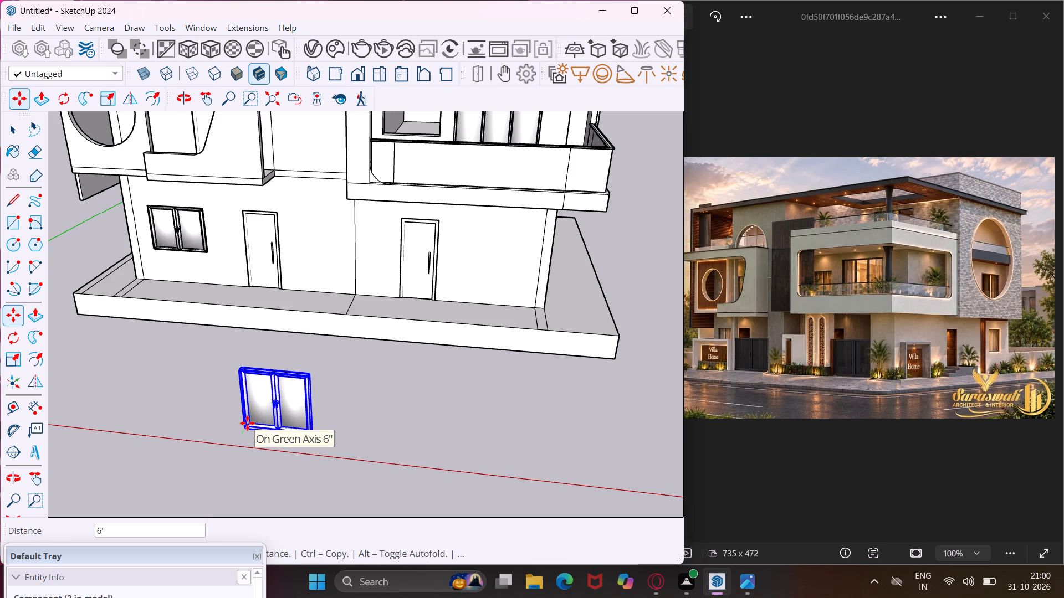
pyautogui.scroll(-5, 197, 425)
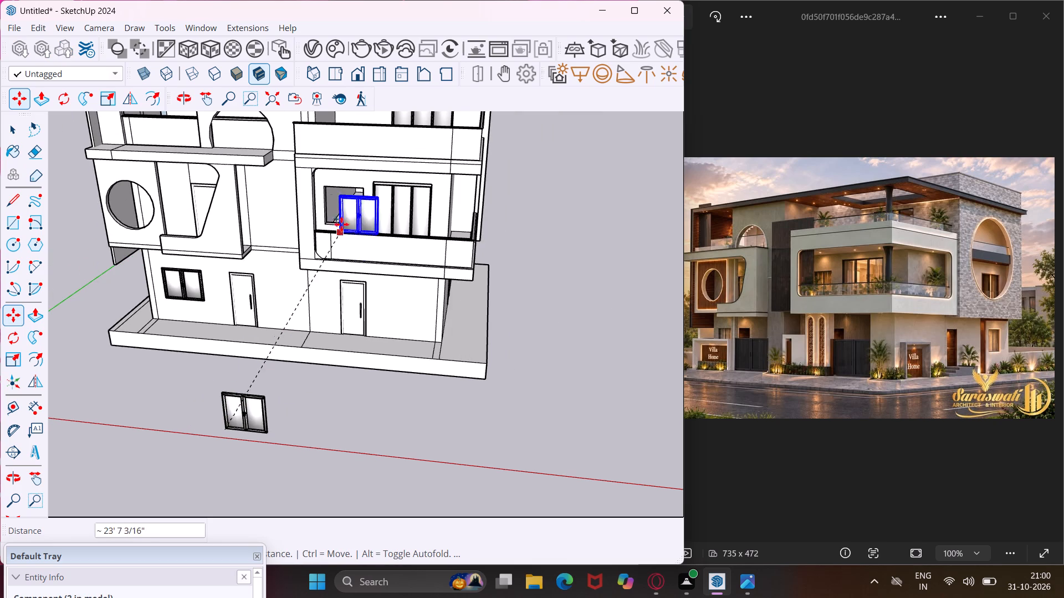
pyautogui.scroll(13, 333, 216)
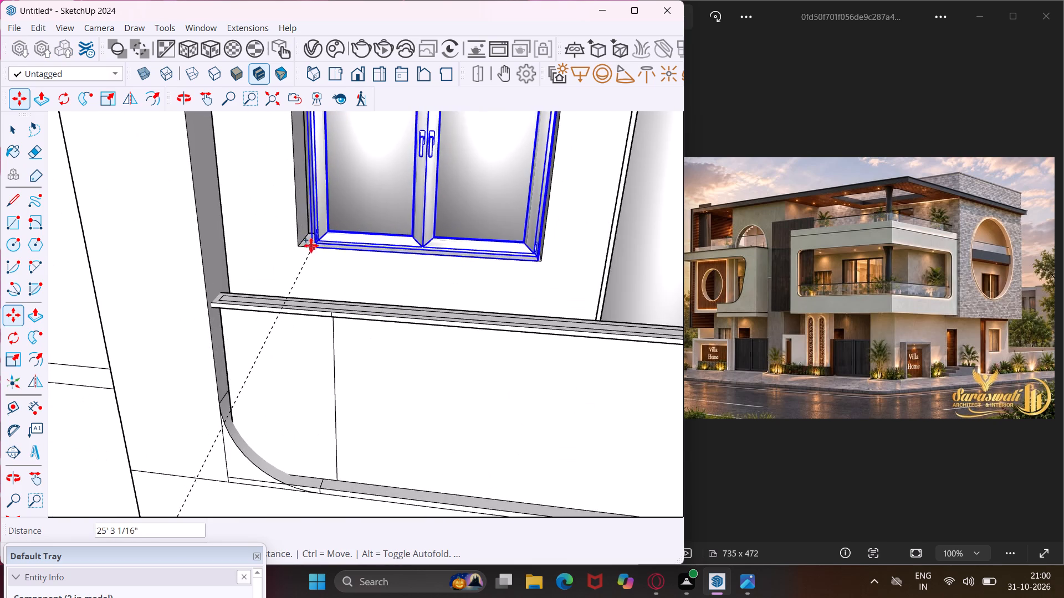
pyautogui.click(300, 243)
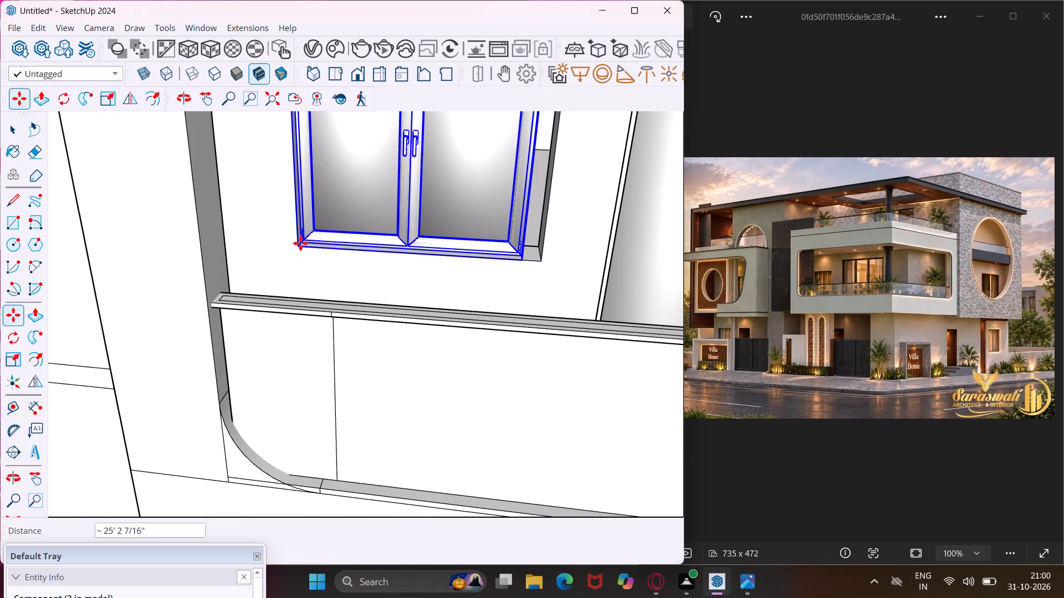
pyautogui.press('Escape')
# Scale the copied first-floor balcony window upward along the blue axis to reach the top of its opening.
pyautogui.press('space')
pyautogui.scroll(-7, 314, 262)
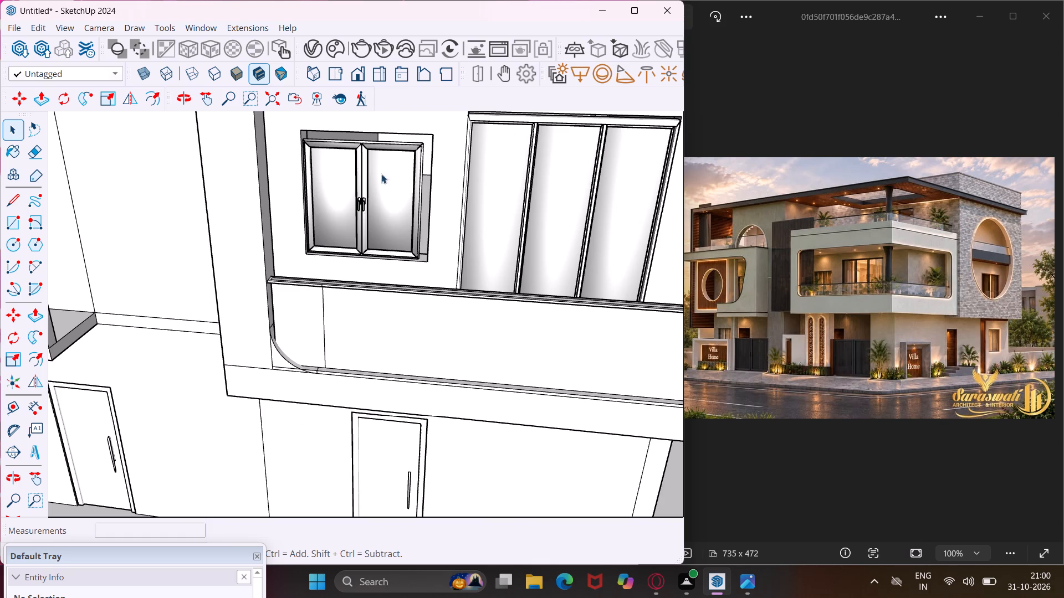
pyautogui.click(402, 150)
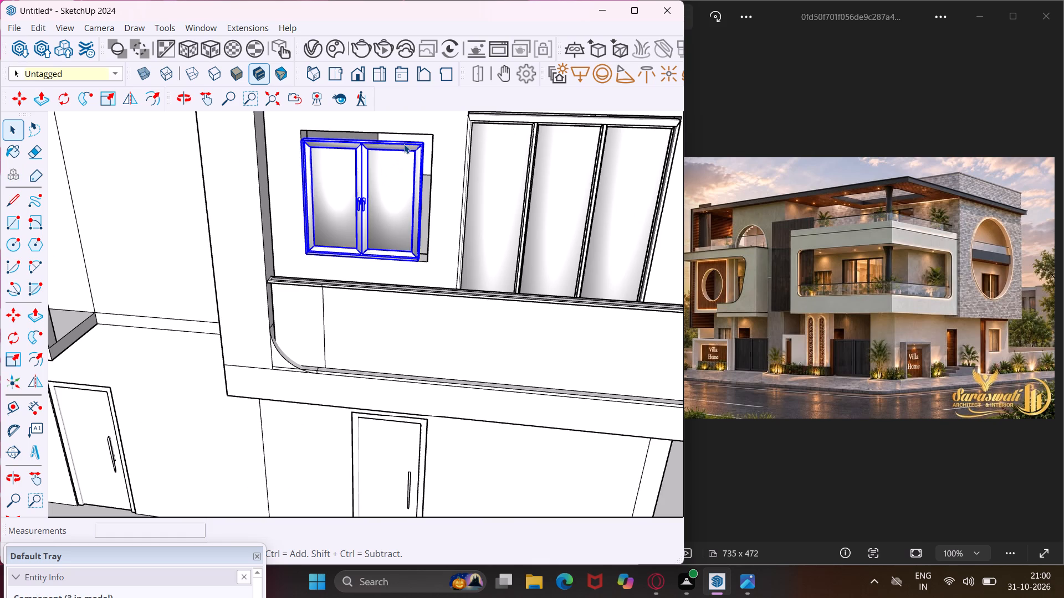
pyautogui.click(16, 359)
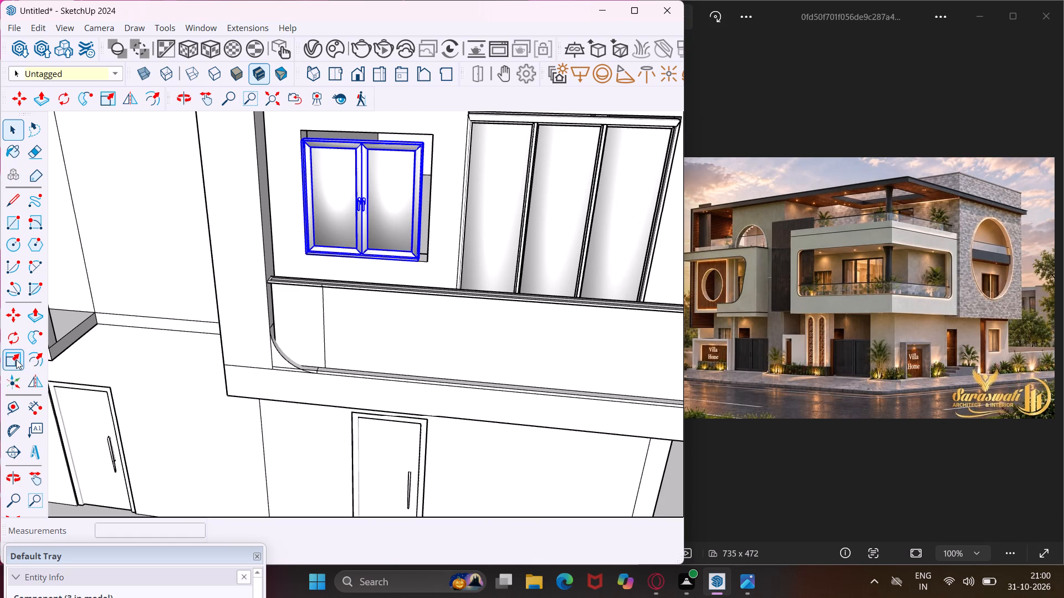
pyautogui.scroll(3, 364, 141)
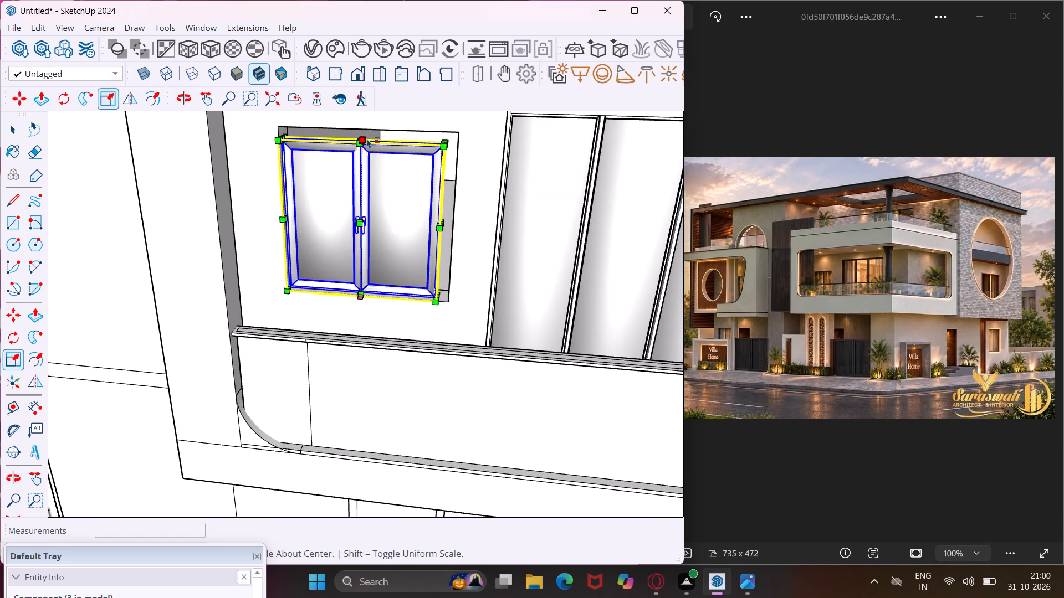
pyautogui.moveTo(367, 138); pyautogui.dragTo(356, 164, button='middle')
pyautogui.scroll(7, 351, 186)
pyautogui.click(325, 221)
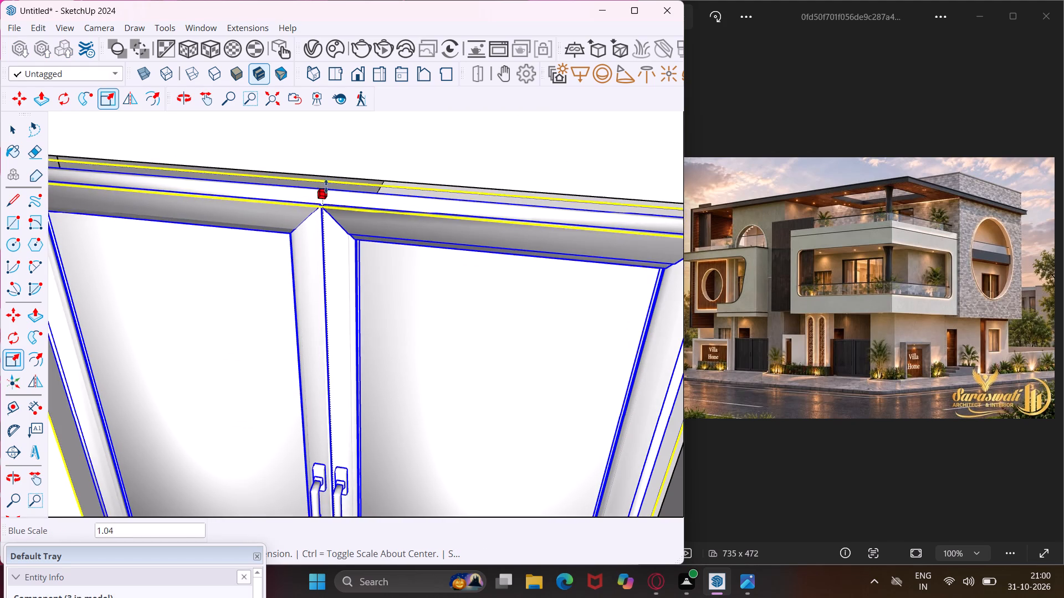
pyautogui.click(330, 169)
pyautogui.scroll(-6, 275, 147)
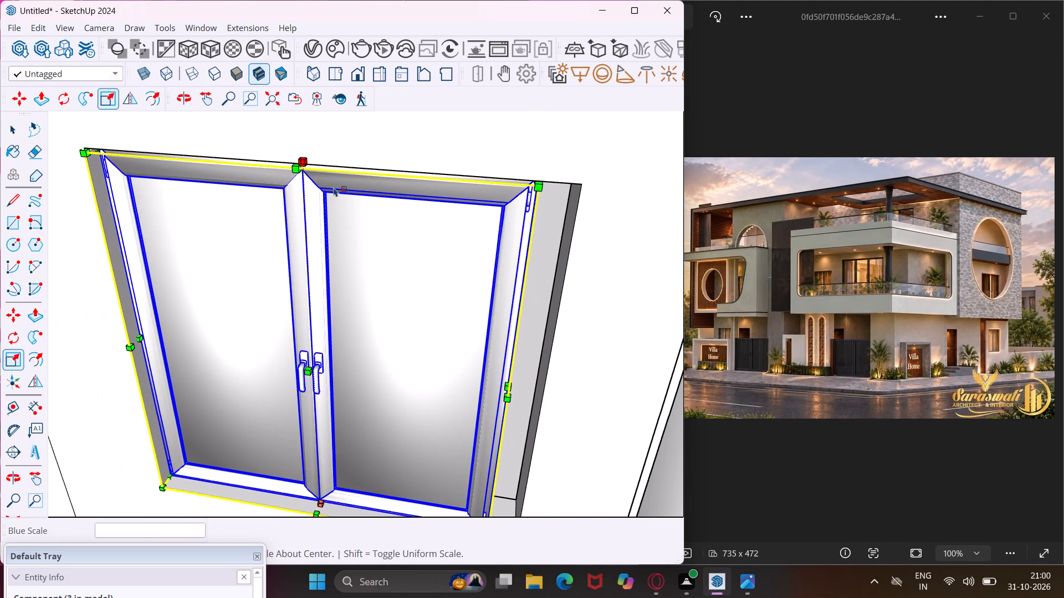
# Scale the copied first-floor balcony window along the red axis to reach the far side of its opening.
pyautogui.moveTo(418, 271); pyautogui.dragTo(312, 247, button='middle')
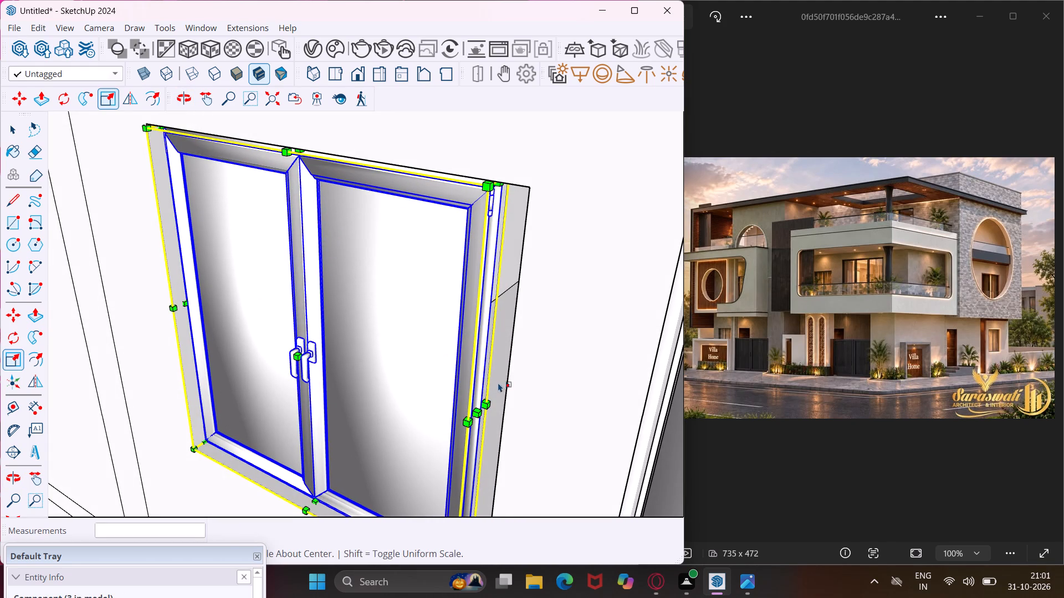
pyautogui.click(474, 413)
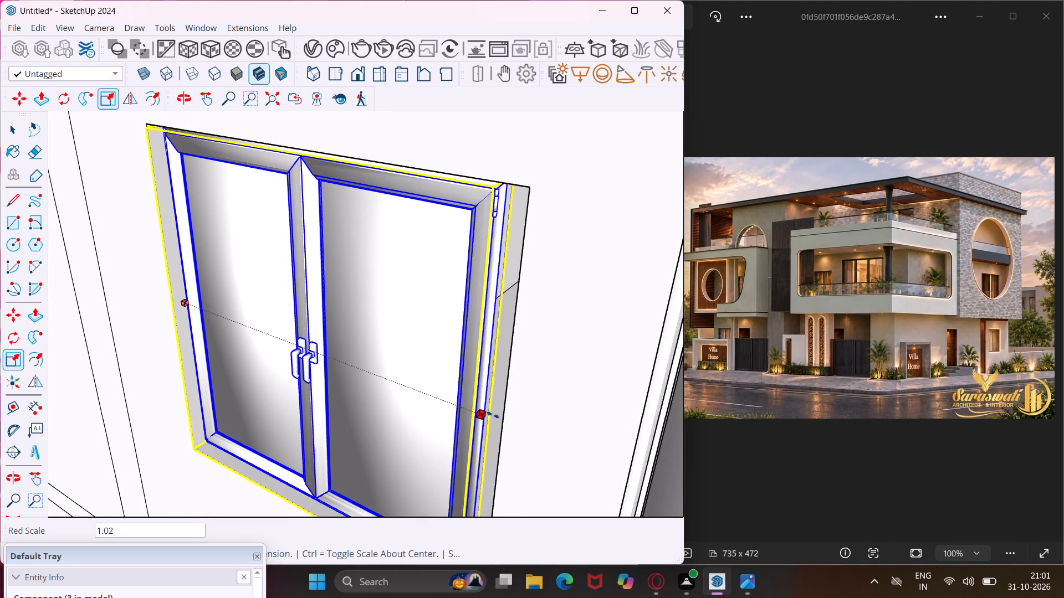
pyautogui.click(503, 415)
pyautogui.scroll(-8, 384, 379)
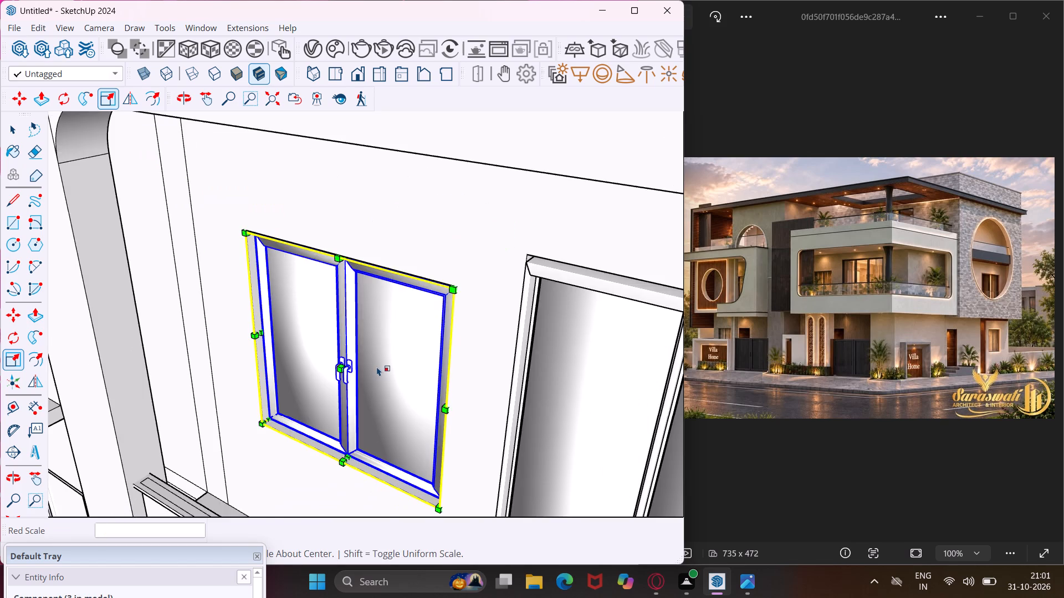
pyautogui.scroll(-16, 377, 367)
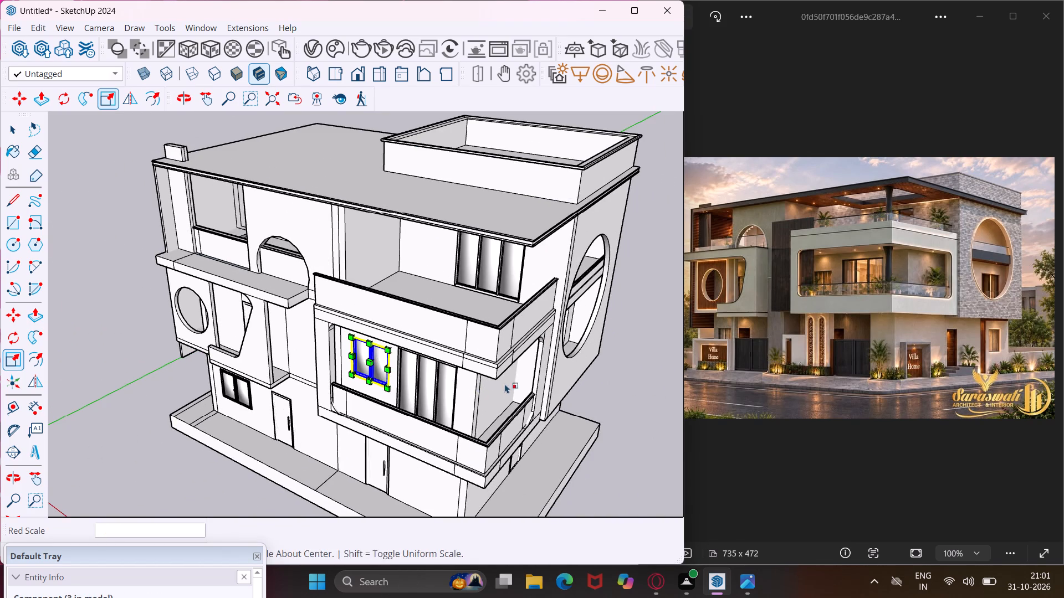
pyautogui.moveTo(499, 378); pyautogui.dragTo(378, 263, button='middle')
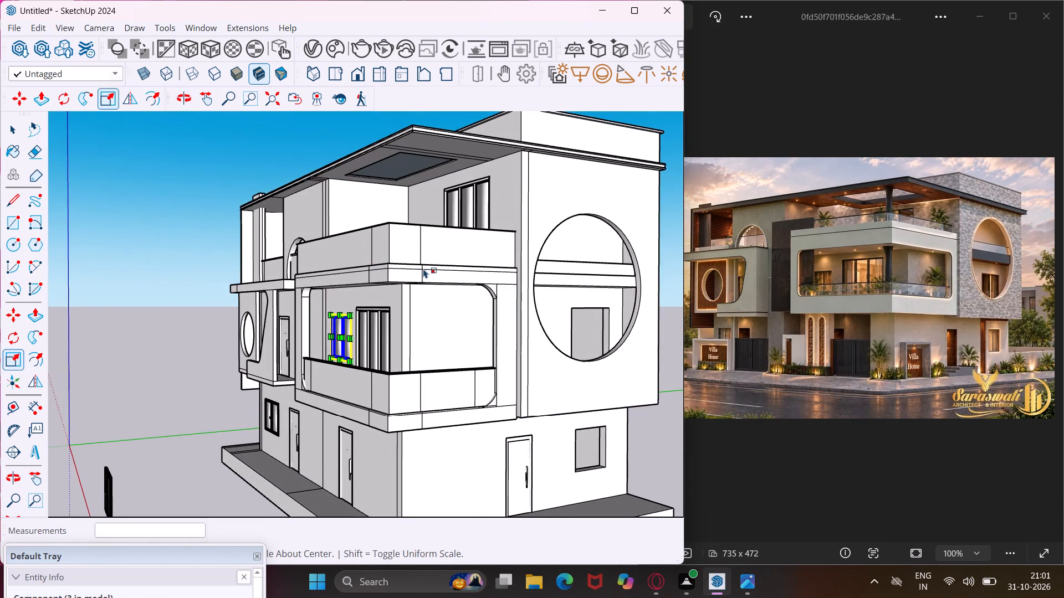
pyautogui.scroll(-6, 424, 269)
pyautogui.press('Escape')
pyautogui.press('space')
# Rotate the freestanding two-panel window 90 degrees on the ground plane to align with the villa's side wall.
pyautogui.scroll(4, 234, 397)
pyautogui.moveTo(234, 397); pyautogui.dragTo(505, 390, button='middle')
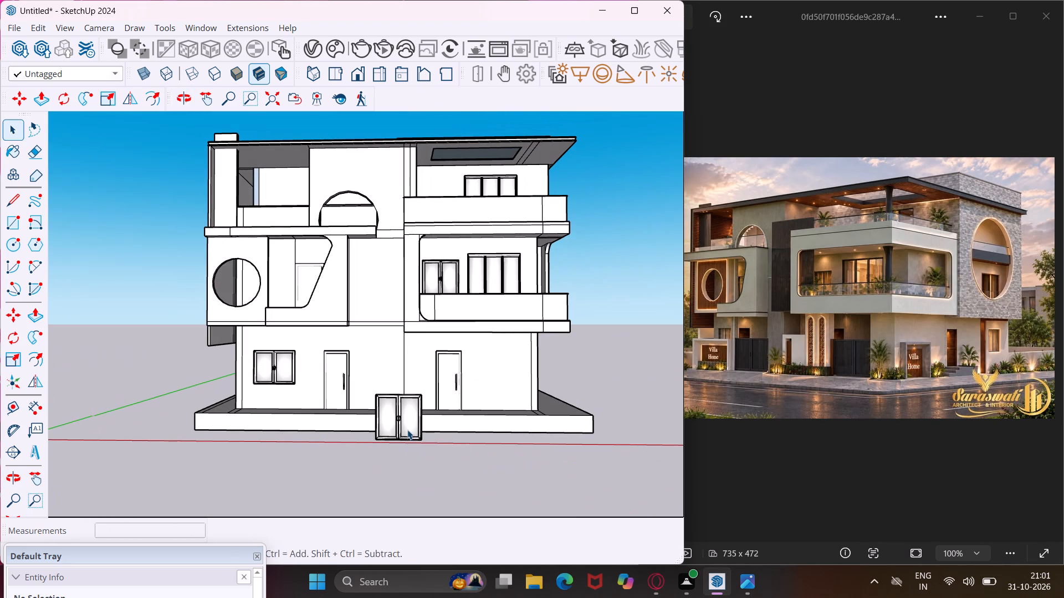
pyautogui.click(407, 430)
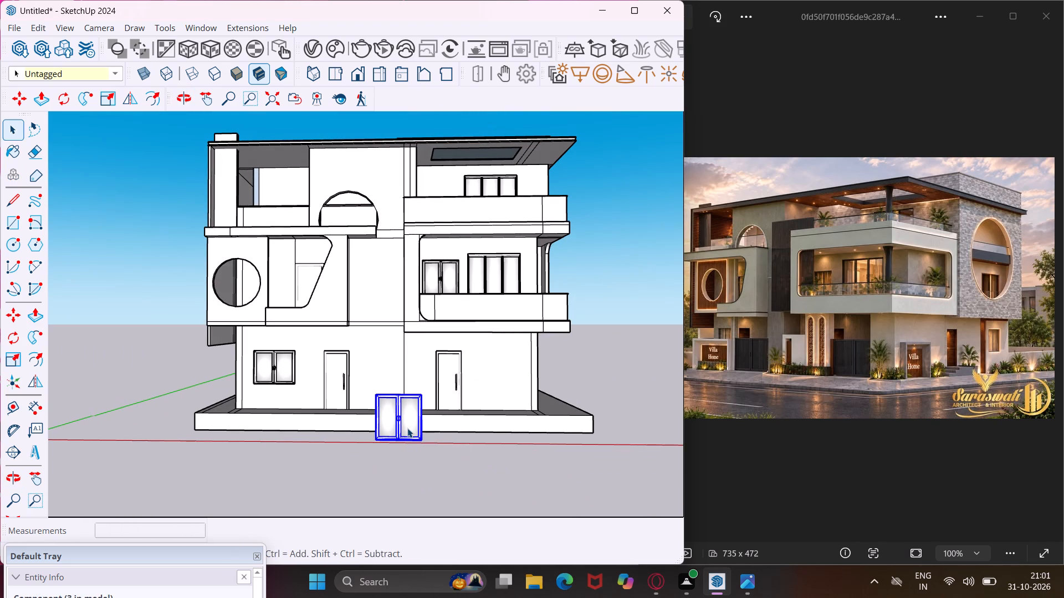
pyautogui.click(17, 339)
pyautogui.moveTo(264, 406); pyautogui.dragTo(289, 475, button='middle')
pyautogui.scroll(1, 290, 475)
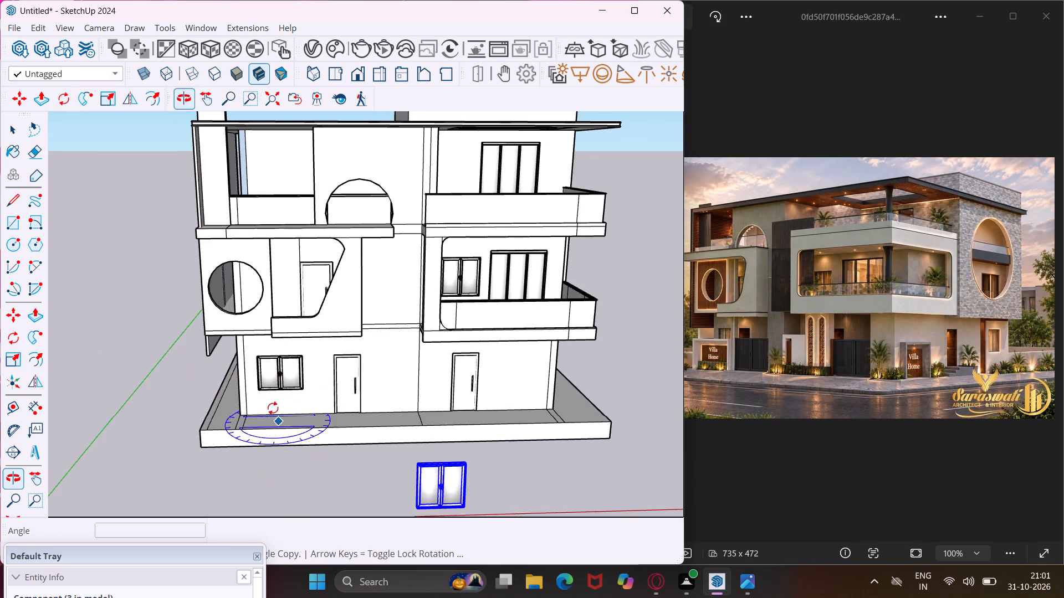
pyautogui.scroll(-5, 260, 370)
pyautogui.scroll(-3, 269, 322)
pyautogui.moveTo(284, 397); pyautogui.dragTo(295, 453, button='middle')
pyautogui.scroll(13, 332, 455)
pyautogui.click(350, 442)
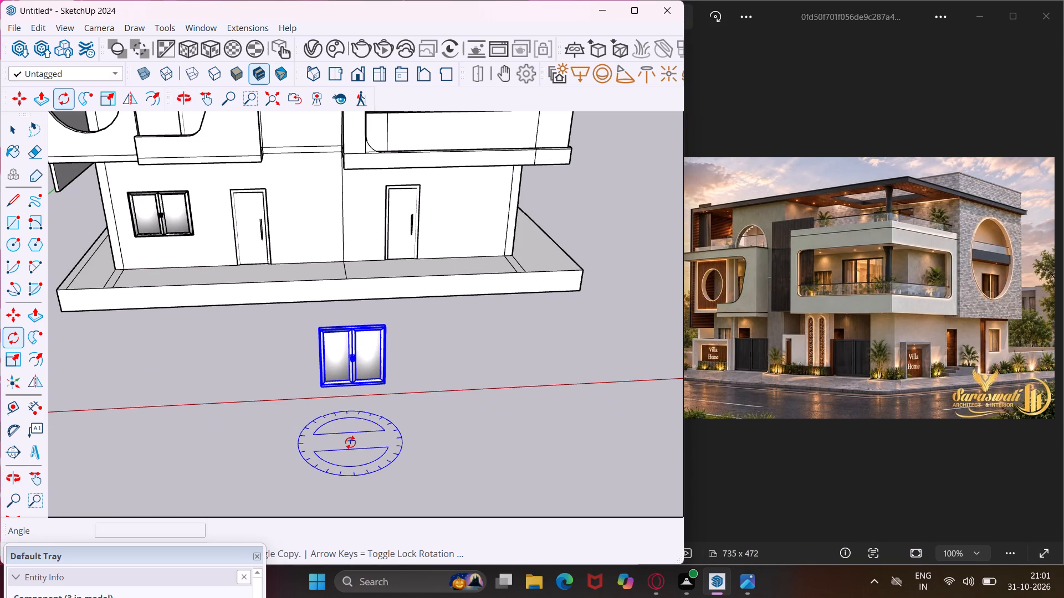
pyautogui.click(398, 437)
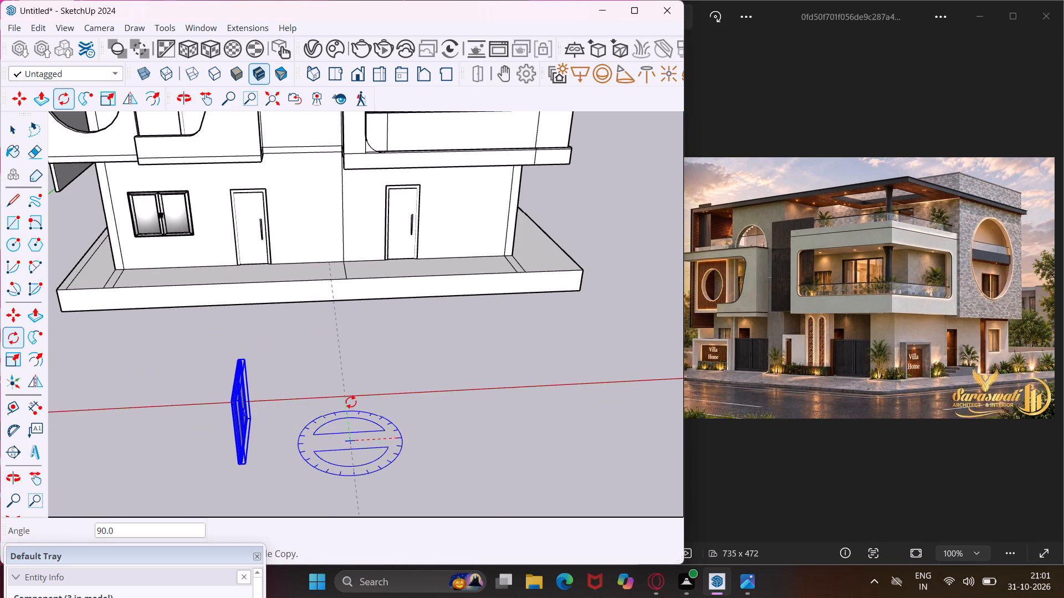
pyautogui.click(351, 402)
# Move the rotated window into the ground-floor opening beside the side-wall door, matching the lower-left corners.
pyautogui.press('m')
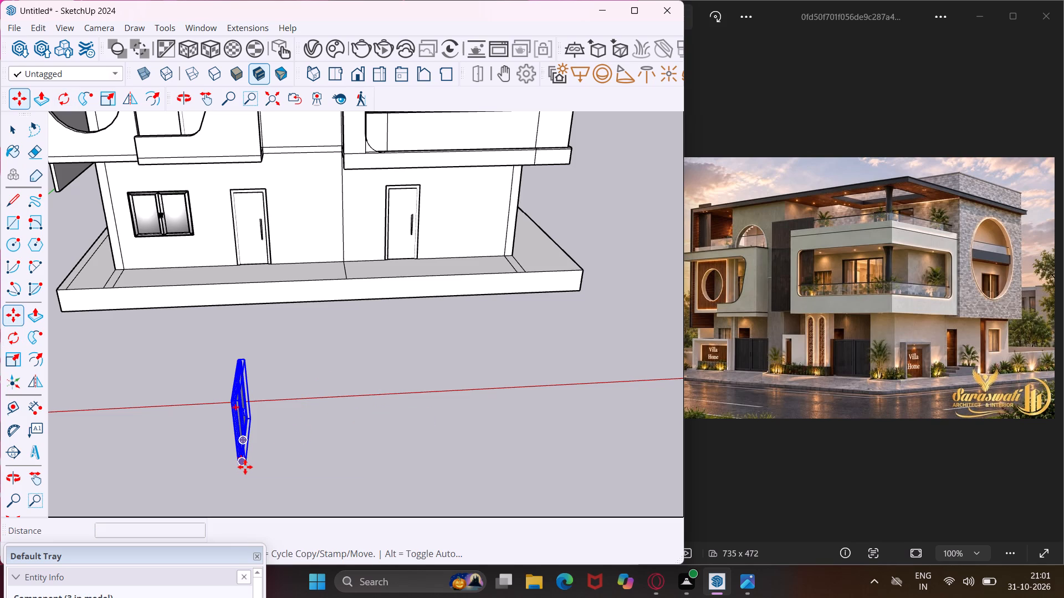
pyautogui.scroll(4, 250, 470)
pyautogui.click(246, 460)
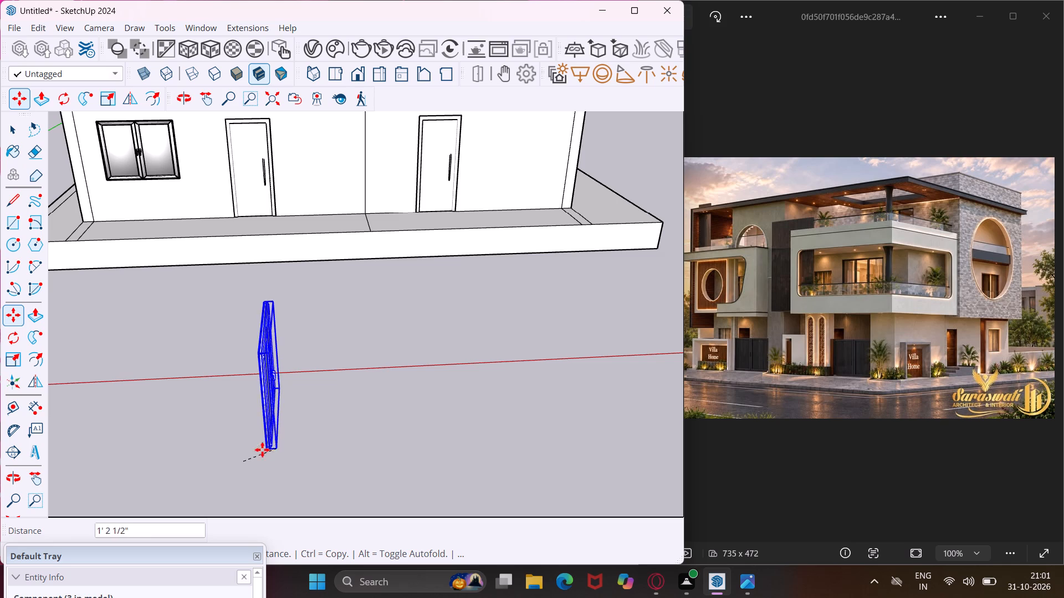
pyautogui.scroll(-11, 255, 447)
pyautogui.moveTo(380, 432); pyautogui.dragTo(182, 440, button='middle')
pyautogui.scroll(10, 501, 282)
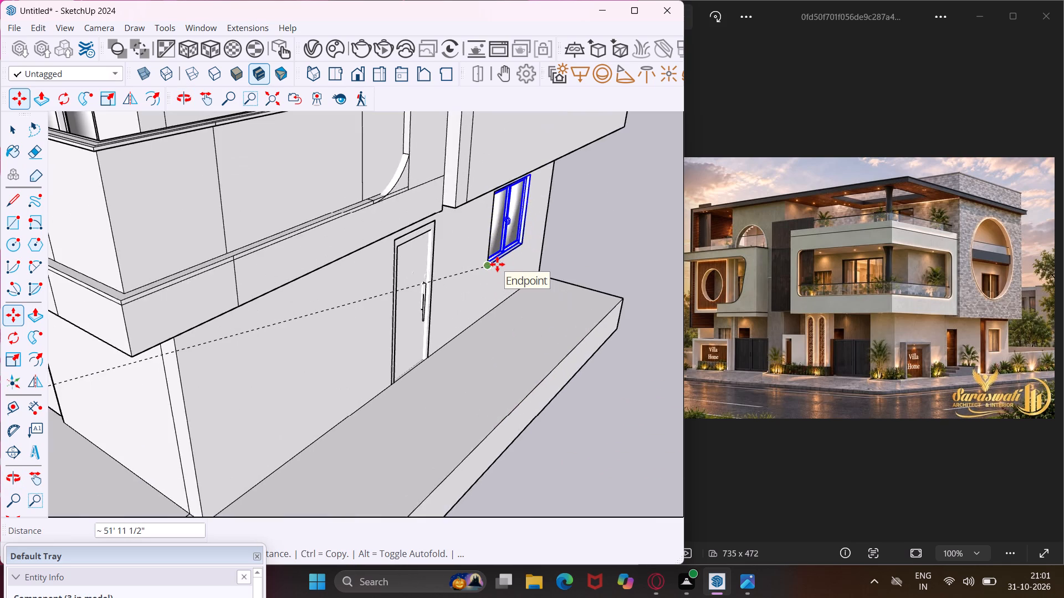
pyautogui.moveTo(497, 264); pyautogui.dragTo(350, 263, button='middle')
pyautogui.scroll(3, 573, 307)
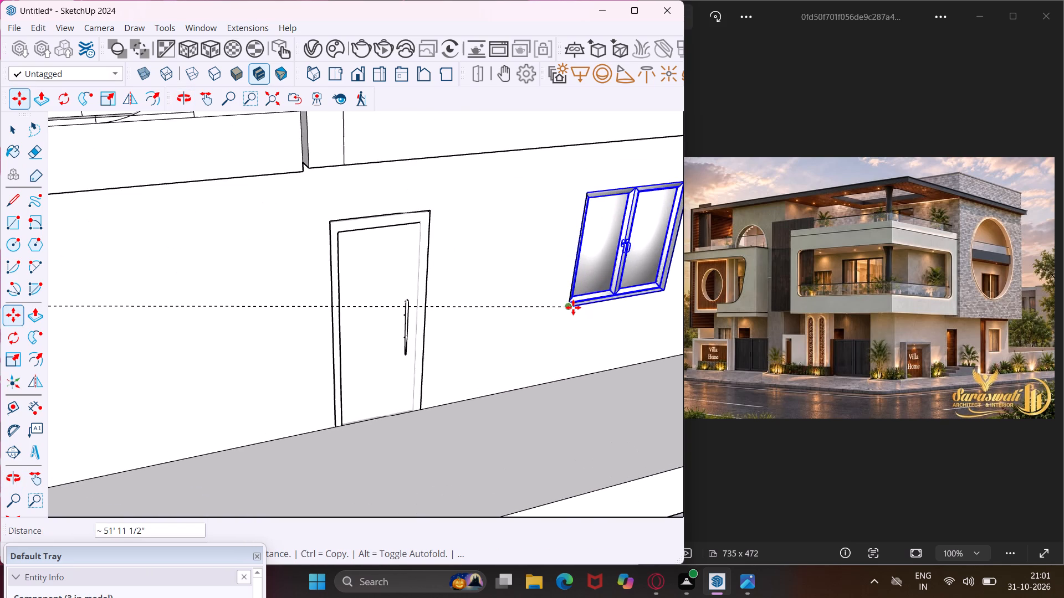
pyautogui.click(571, 308)
# Copy the side-wall window up about 7' 6 1/4" into the first-floor opening behind the circular cutout, matching the lower-left corners.
pyautogui.click(570, 305)
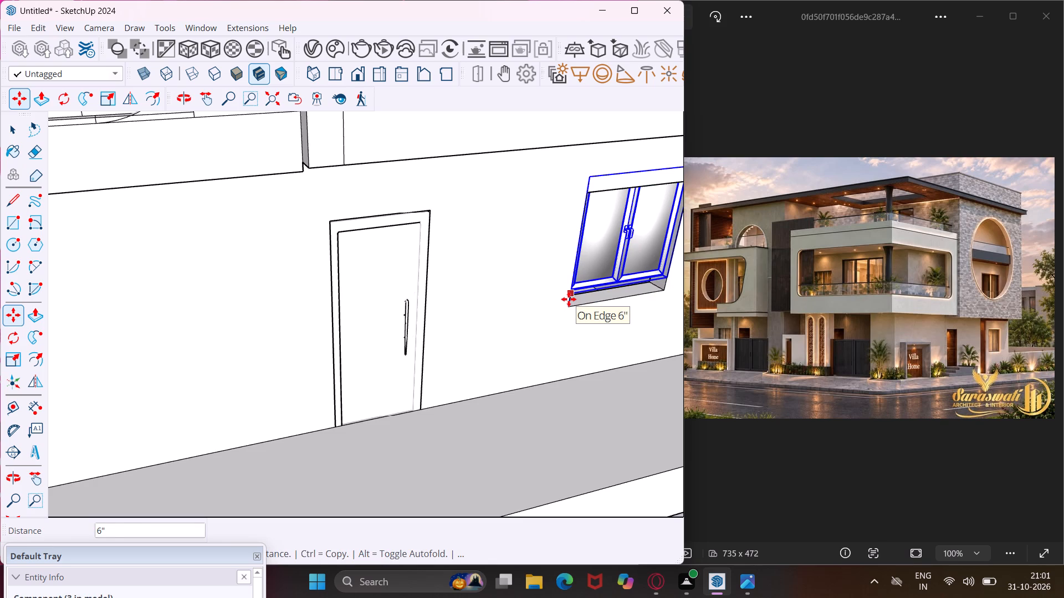
pyautogui.scroll(-13, 473, 312)
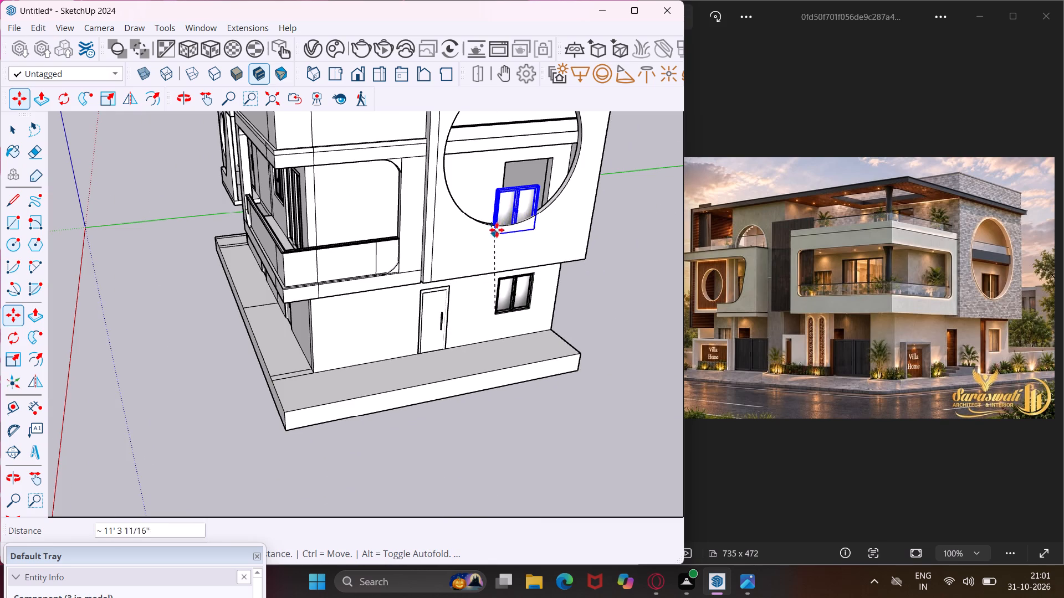
pyautogui.scroll(3, 510, 205)
pyautogui.moveTo(508, 210); pyautogui.dragTo(515, 247, button='middle')
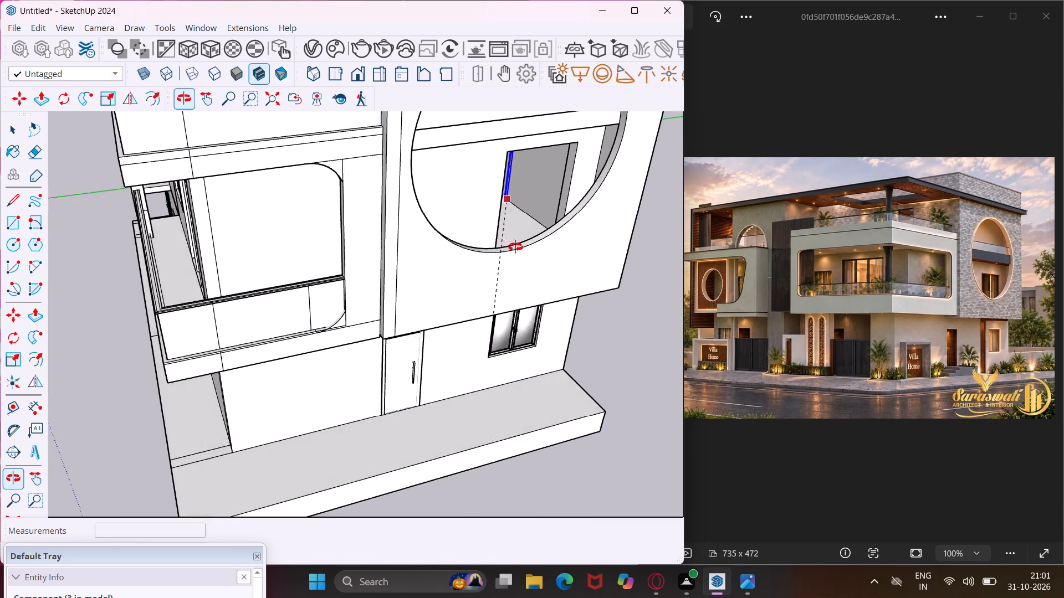
pyautogui.moveTo(515, 247); pyautogui.dragTo(548, 315, button='middle')
pyautogui.scroll(9, 519, 283)
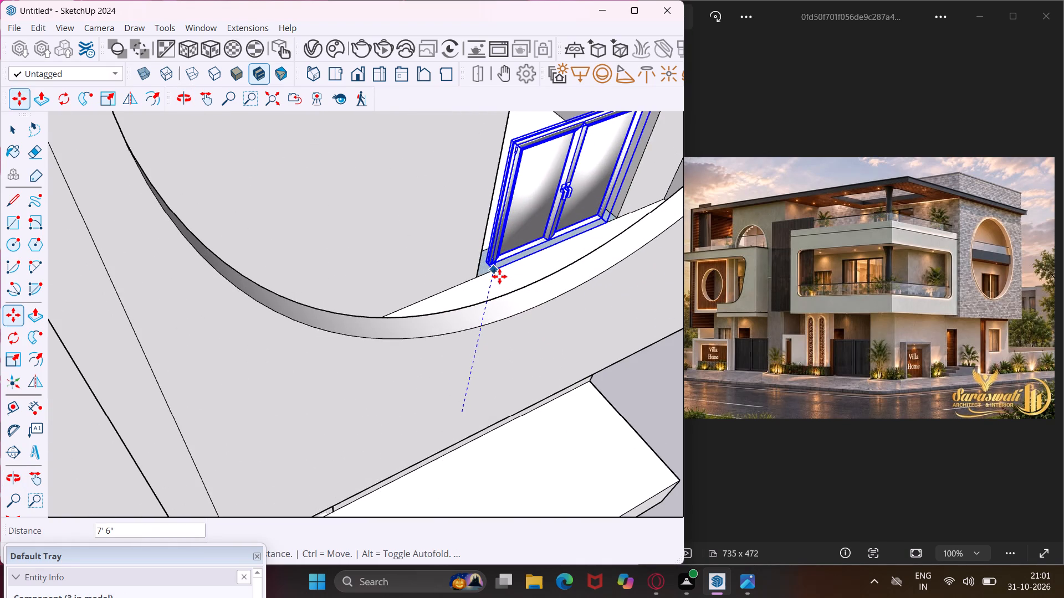
pyautogui.click(482, 279)
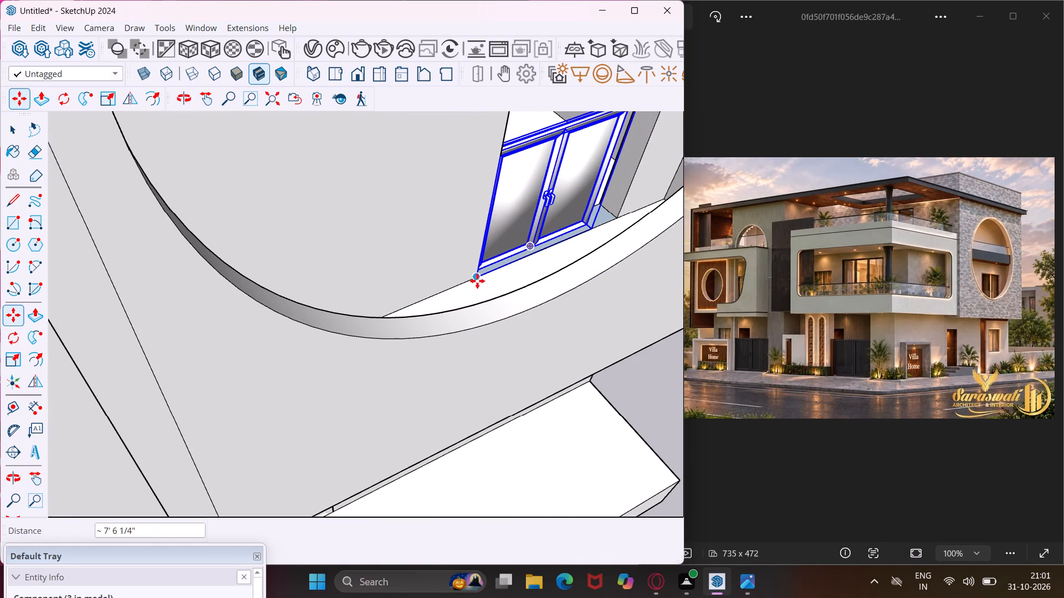
# Scale the window behind the circular cutout along the red axis by about 1.24 to fill its opening's width.
pyautogui.scroll(-6, 405, 292)
pyautogui.moveTo(482, 253); pyautogui.dragTo(236, 156, button='middle')
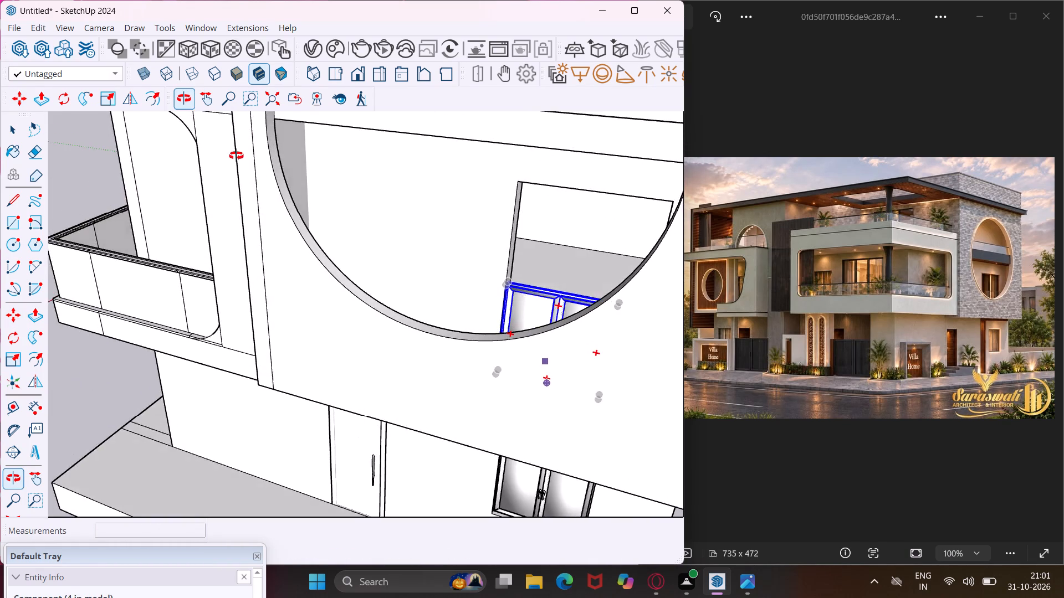
pyautogui.moveTo(236, 156); pyautogui.dragTo(392, 164, button='middle')
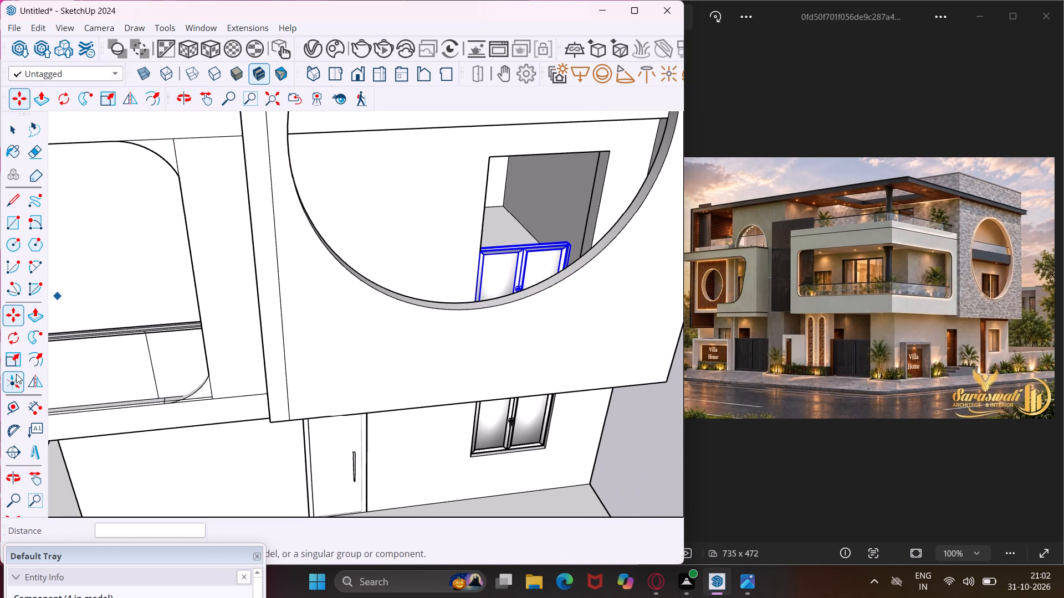
pyautogui.click(11, 367)
pyautogui.moveTo(523, 256); pyautogui.dragTo(561, 279, button='middle')
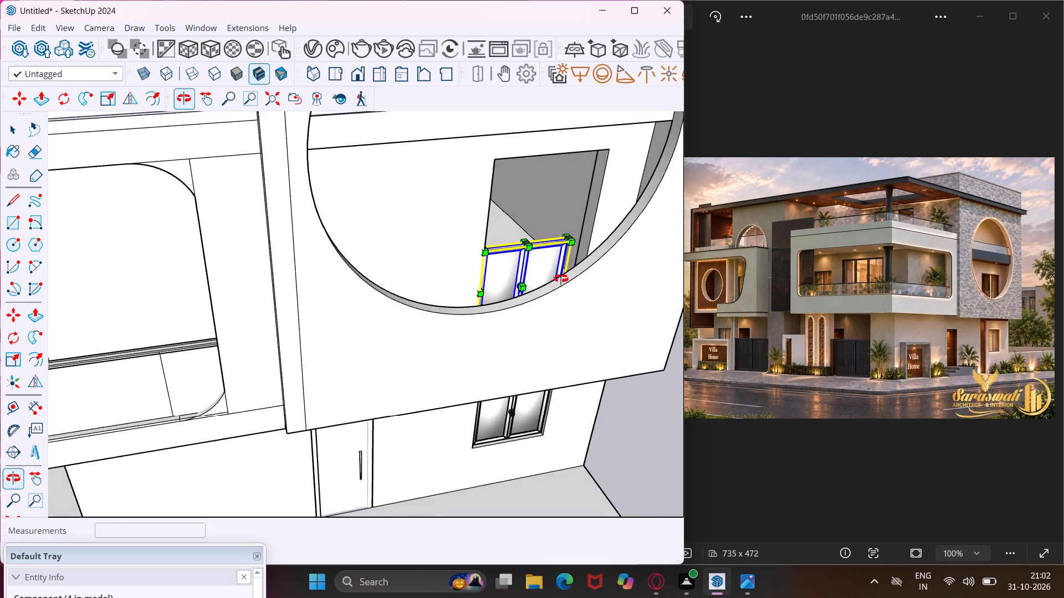
pyautogui.moveTo(561, 279); pyautogui.dragTo(577, 285, button='middle')
pyautogui.scroll(10, 565, 278)
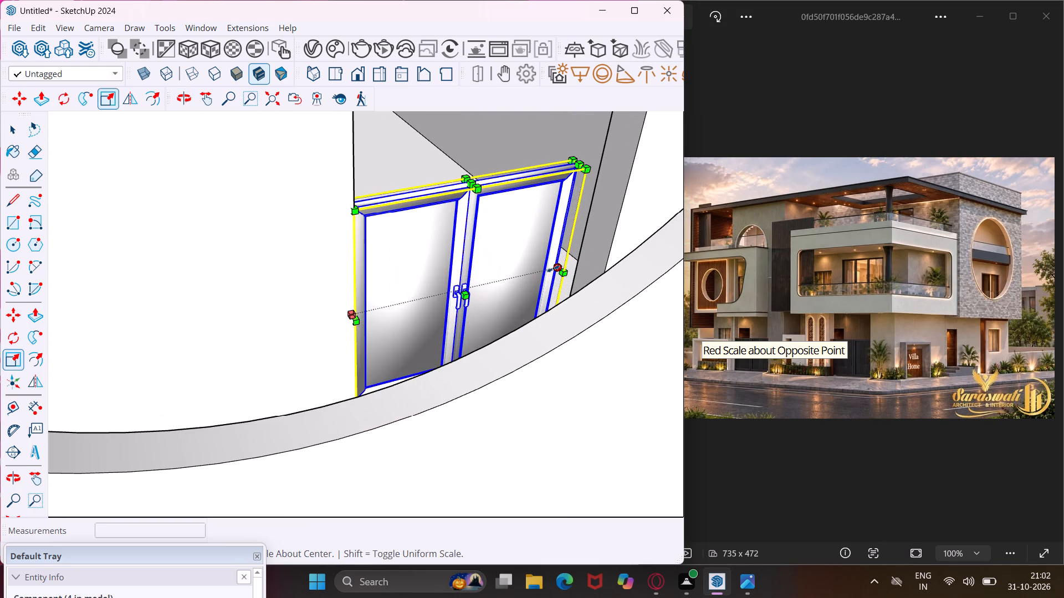
pyautogui.click(553, 269)
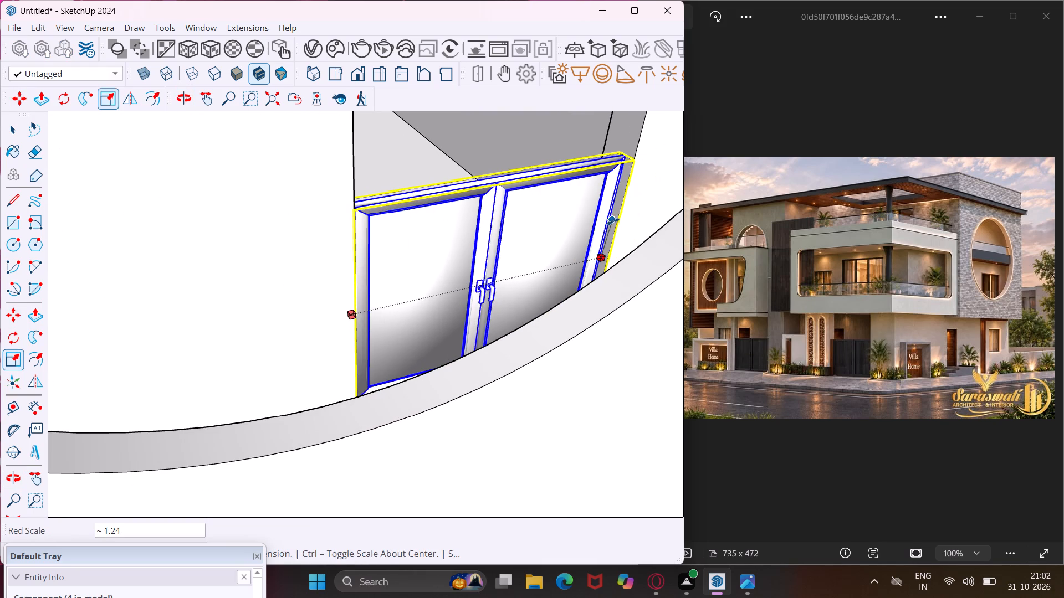
pyautogui.click(613, 221)
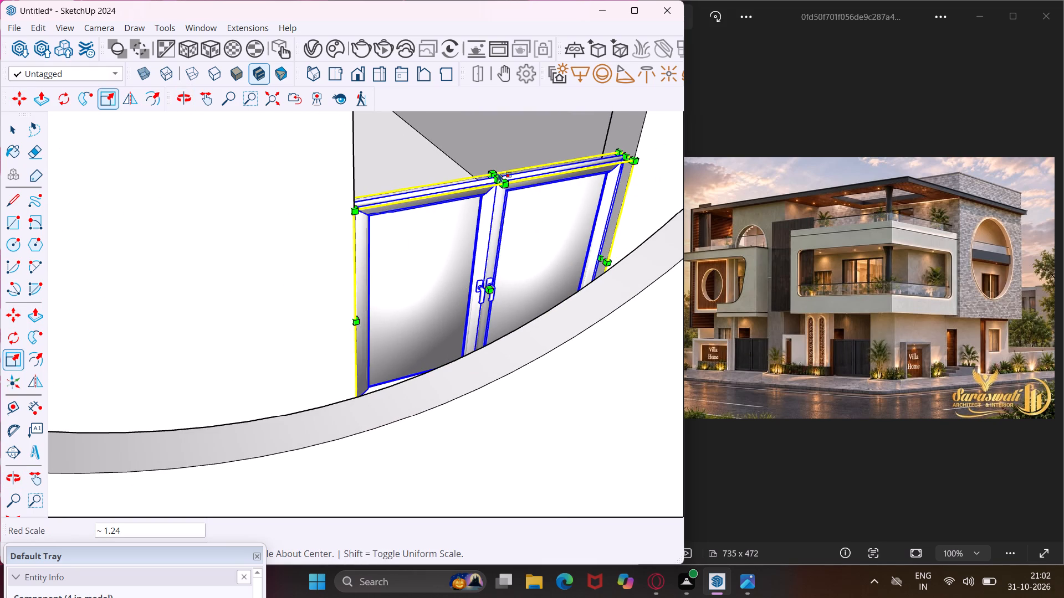
# Scale the window behind the circular cutout upward along the blue axis by about 2.01 to reach its opening's top.
pyautogui.click(499, 177)
pyautogui.scroll(-12, 488, 170)
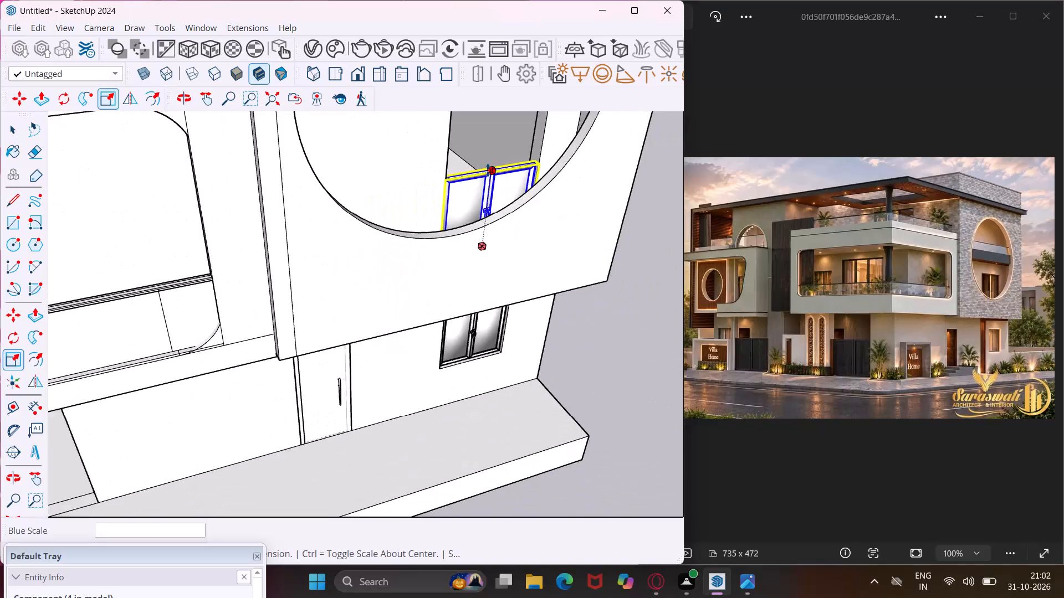
pyautogui.scroll(-6, 488, 170)
pyautogui.click(487, 123)
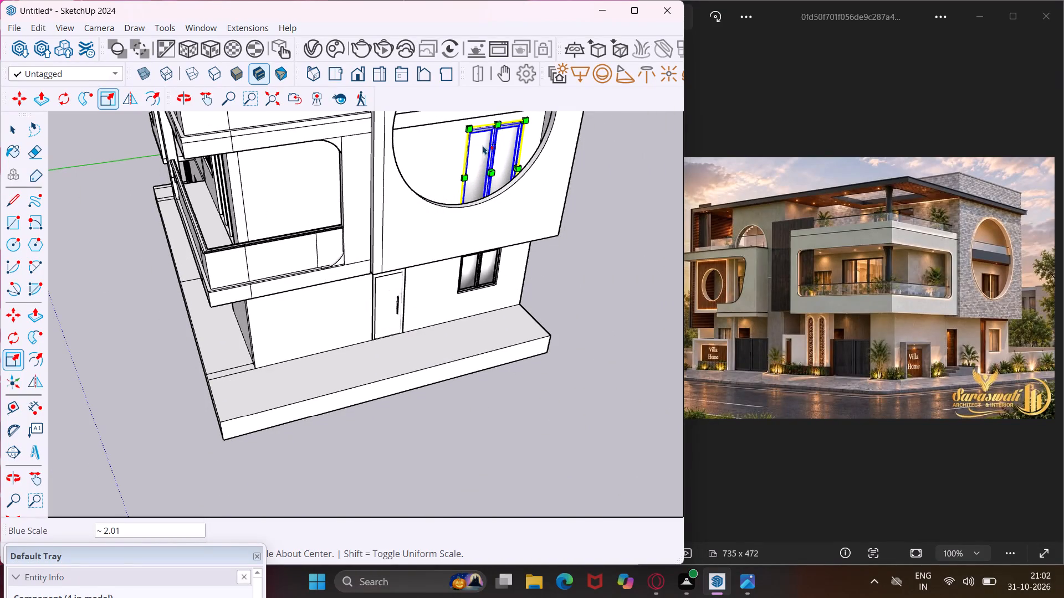
pyautogui.press('Escape')
pyautogui.press('space')
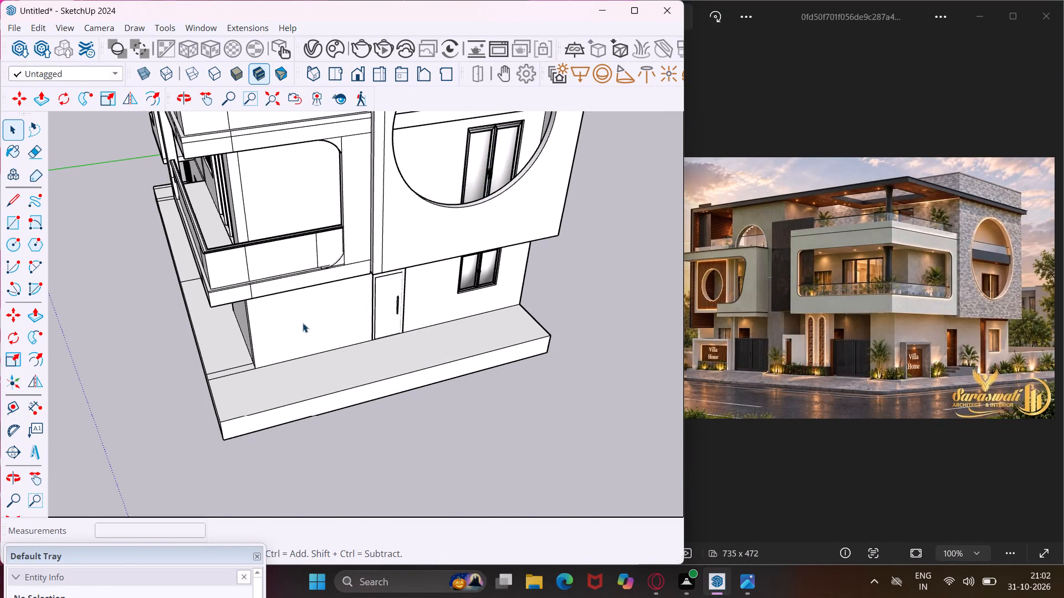
# Examine the villa's front facade with its fitted windows and the opposite side wall around the ground-floor corner.
pyautogui.moveTo(303, 323); pyautogui.dragTo(580, 306, button='middle')
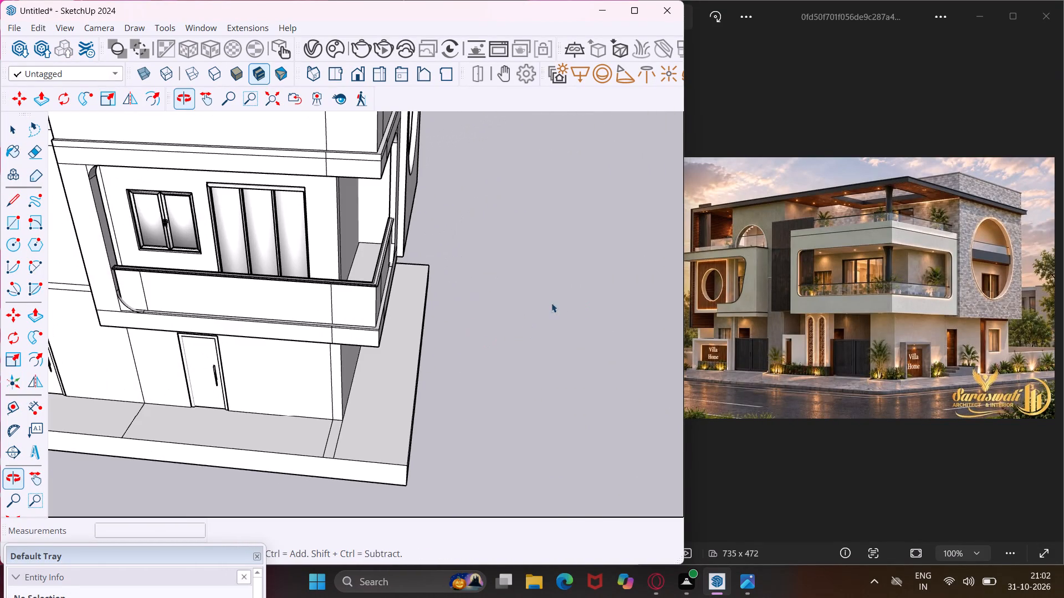
pyautogui.scroll(-6, 371, 396)
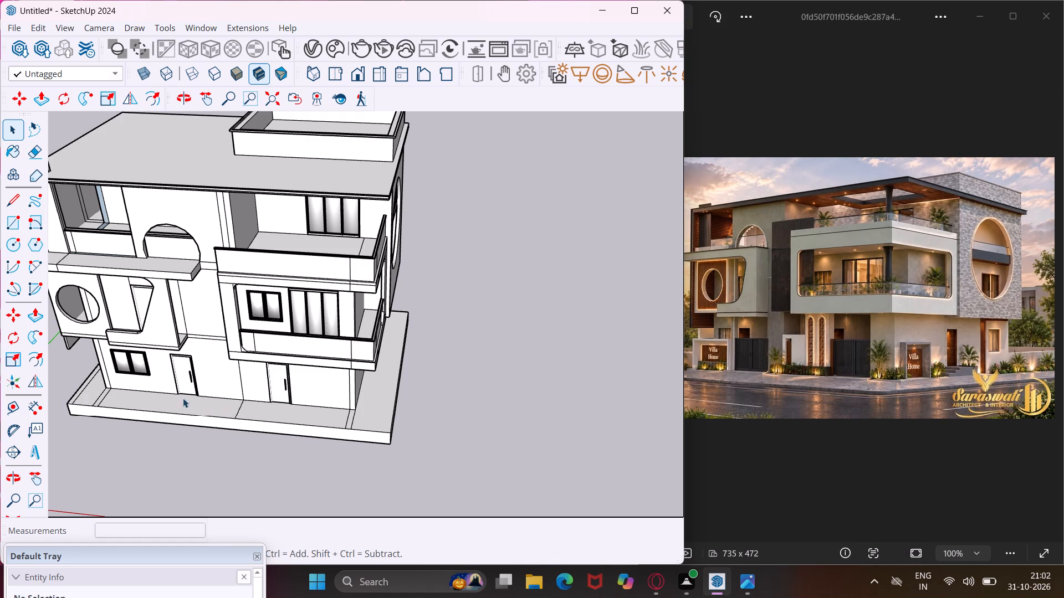
pyautogui.scroll(5, 178, 388)
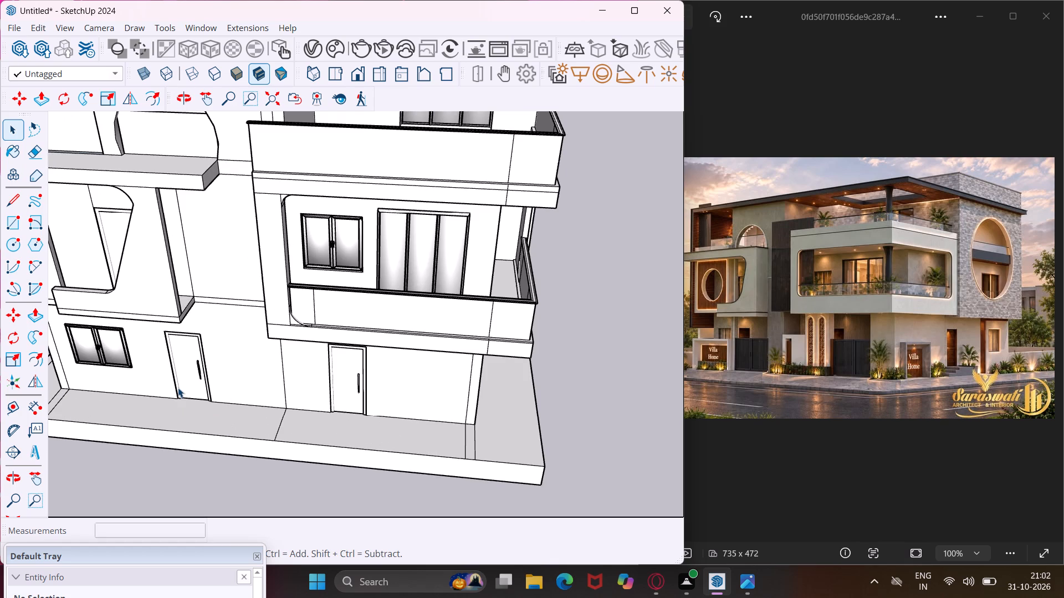
pyautogui.moveTo(178, 388); pyautogui.dragTo(373, 322, button='middle')
pyautogui.scroll(1, 253, 373)
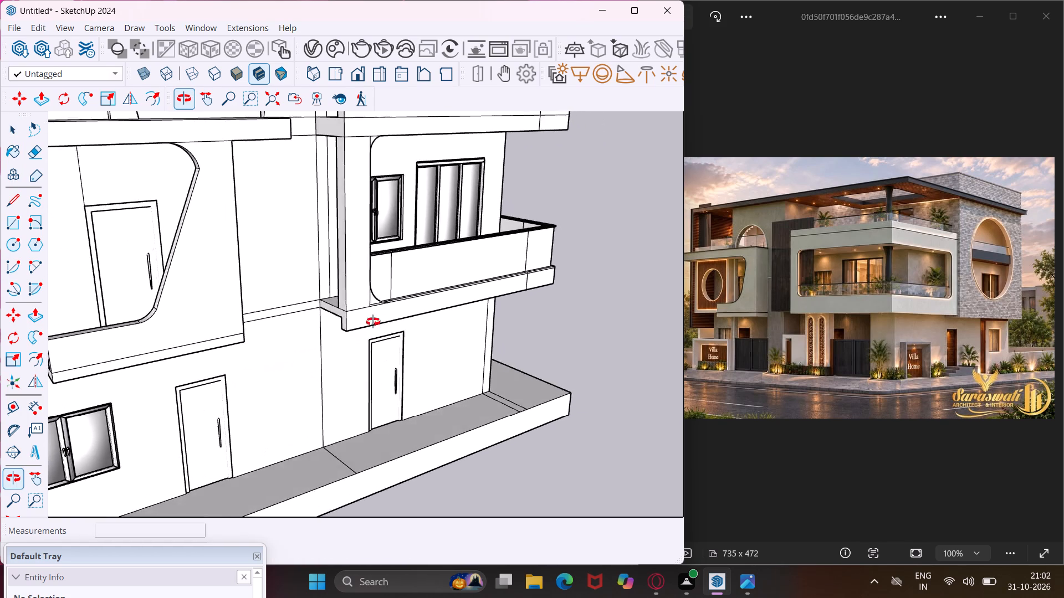
pyautogui.moveTo(373, 322); pyautogui.dragTo(507, 216, button='middle')
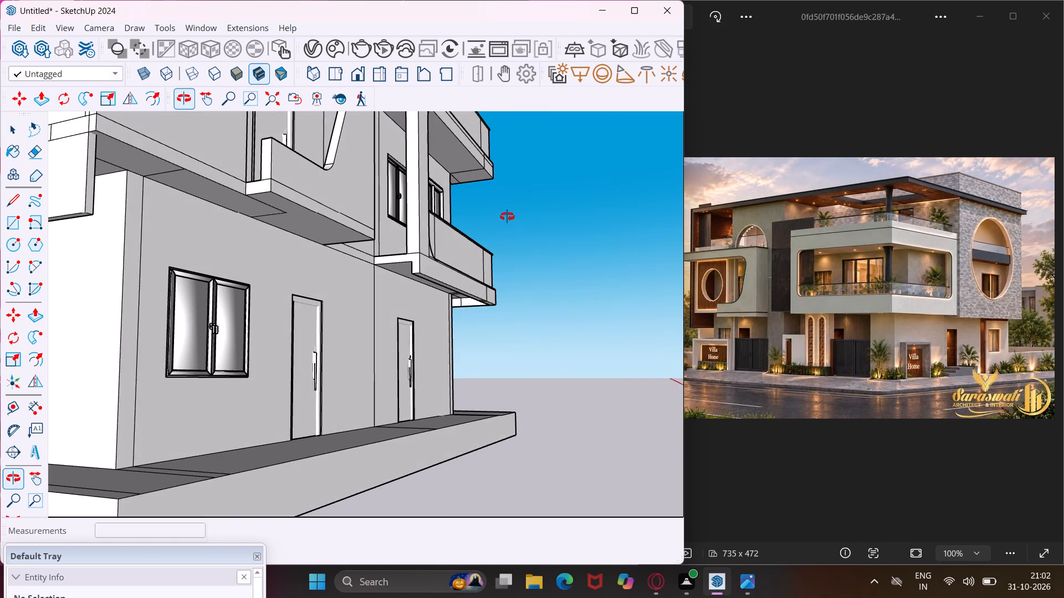
pyautogui.moveTo(507, 216); pyautogui.dragTo(535, 223, button='middle')
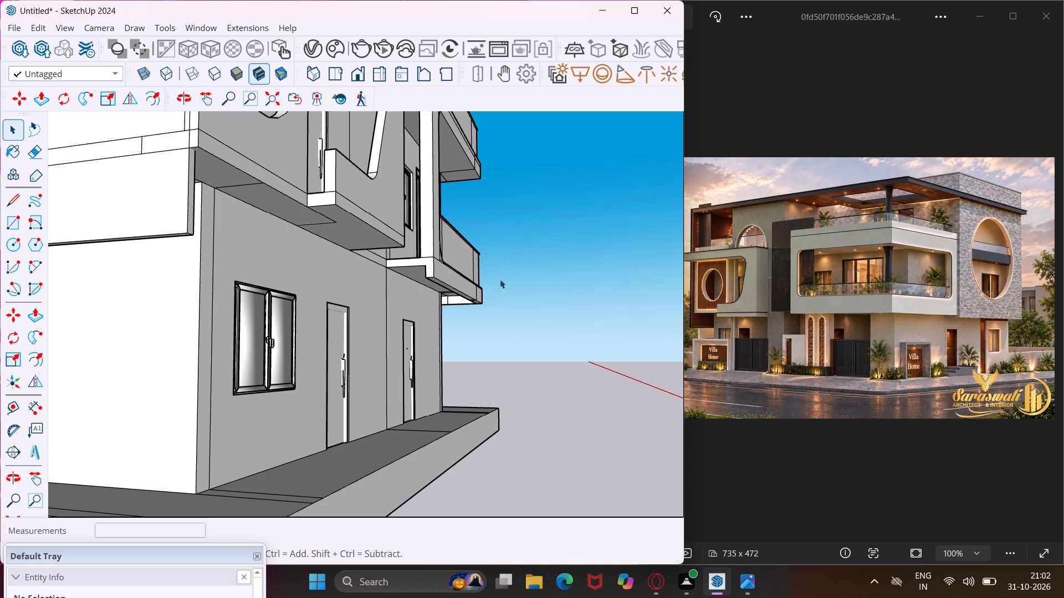
pyautogui.scroll(-6, 481, 288)
pyautogui.moveTo(477, 301); pyautogui.dragTo(468, 386, button='middle')
pyautogui.scroll(5, 452, 383)
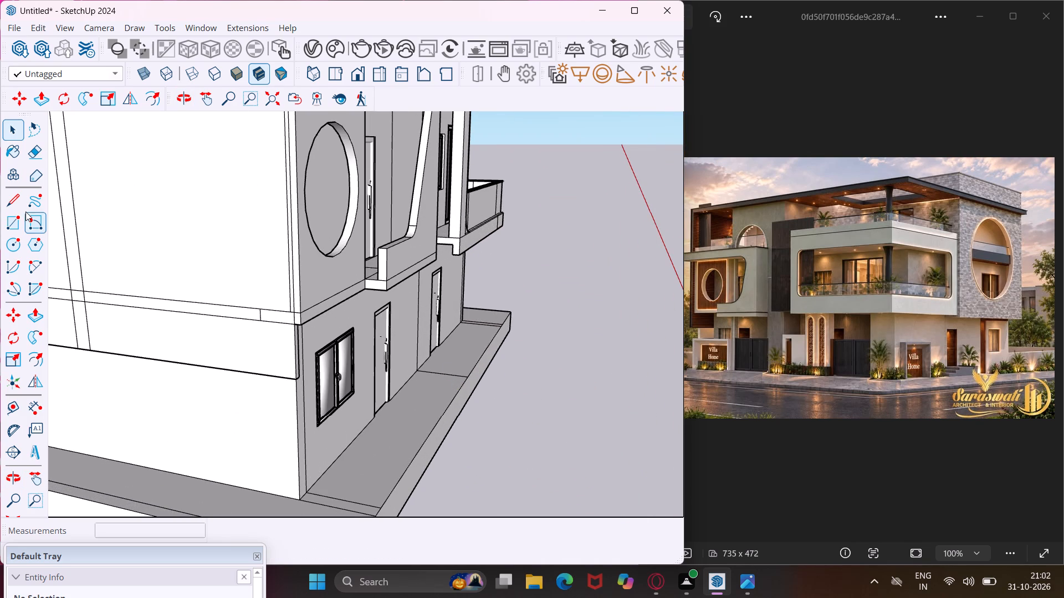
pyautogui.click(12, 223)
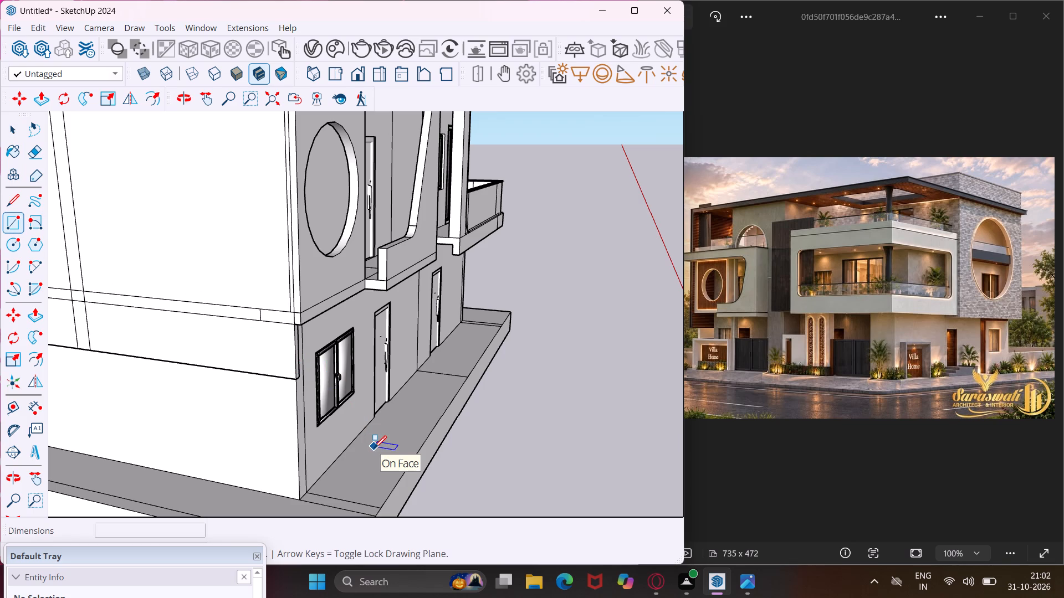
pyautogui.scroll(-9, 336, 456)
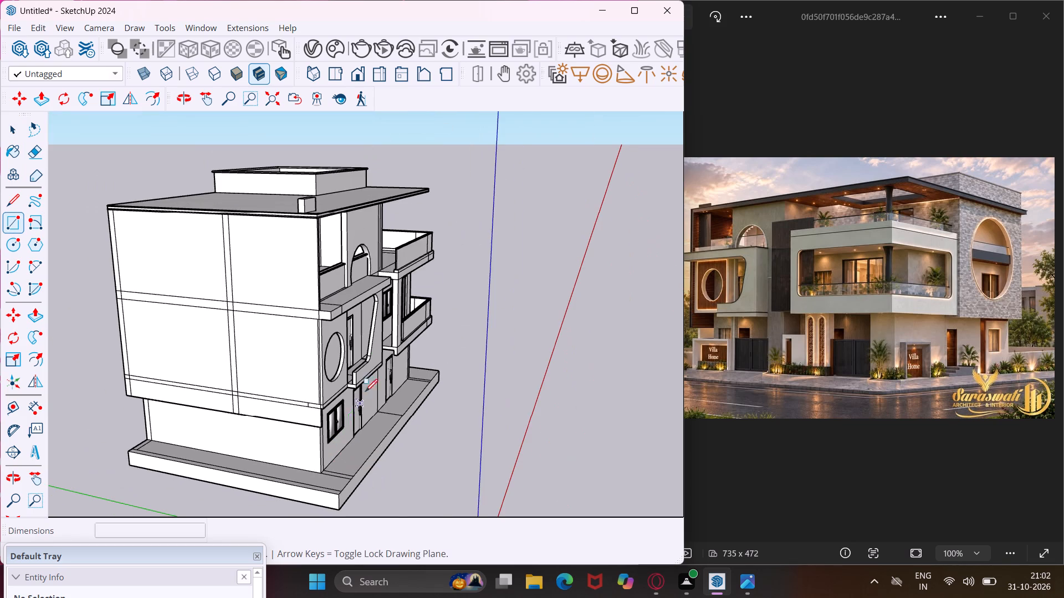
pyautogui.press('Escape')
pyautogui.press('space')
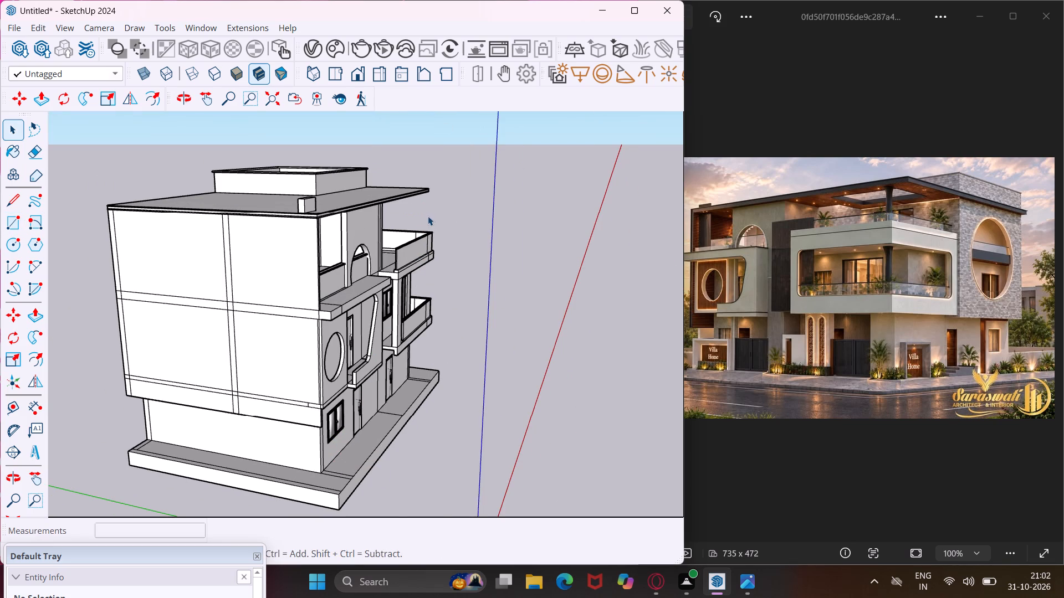
# Draw a circle of about 3 1/2" radius on the first-floor balcony floor near its outer corner.
pyautogui.moveTo(431, 219); pyautogui.dragTo(422, 302, button='middle')
pyautogui.scroll(4, 435, 279)
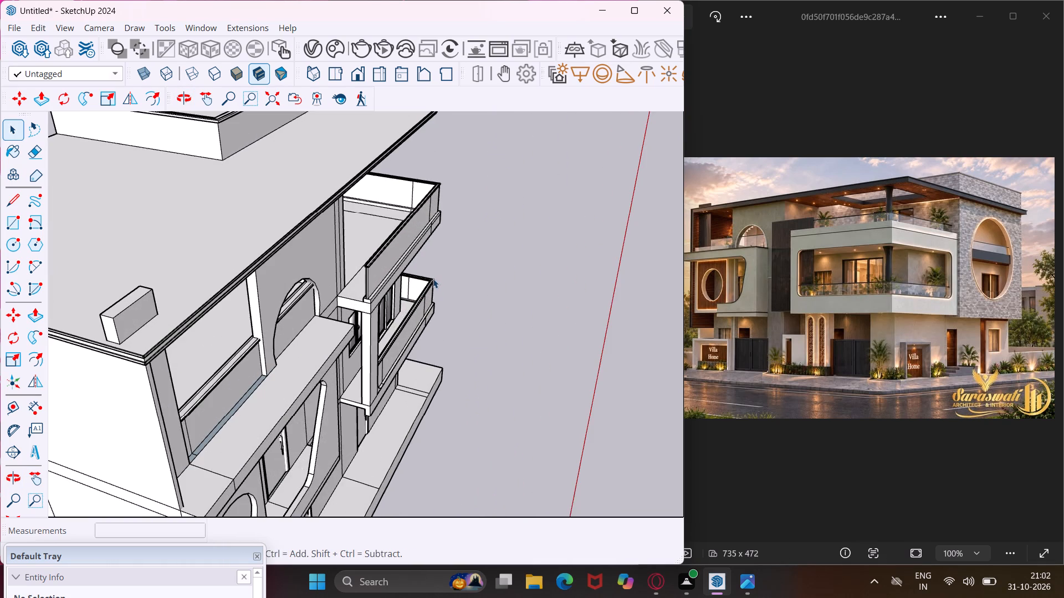
pyautogui.scroll(19, 427, 275)
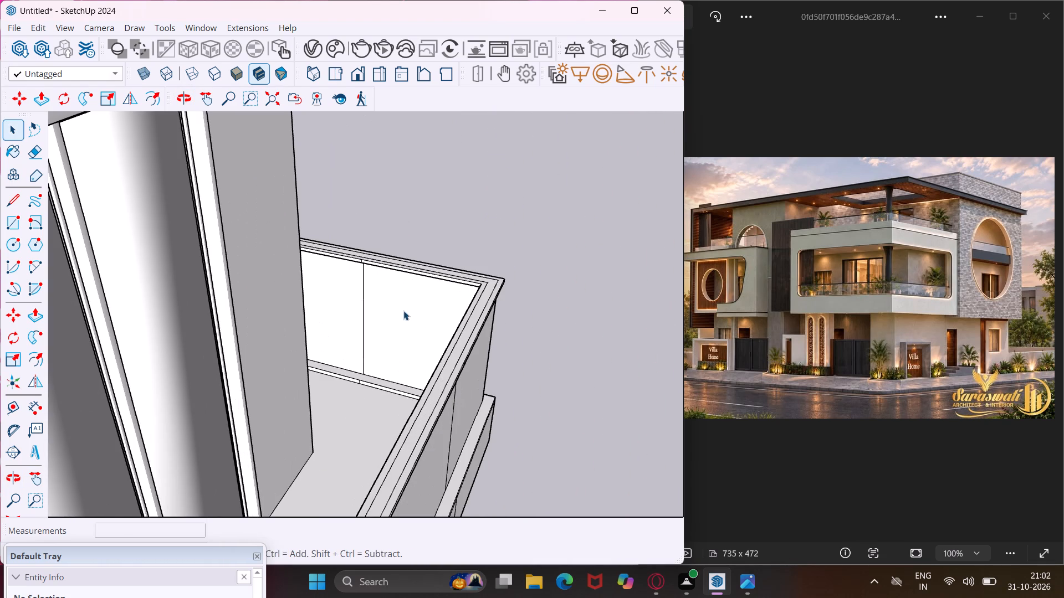
pyautogui.moveTo(384, 367); pyautogui.dragTo(441, 358, button='middle')
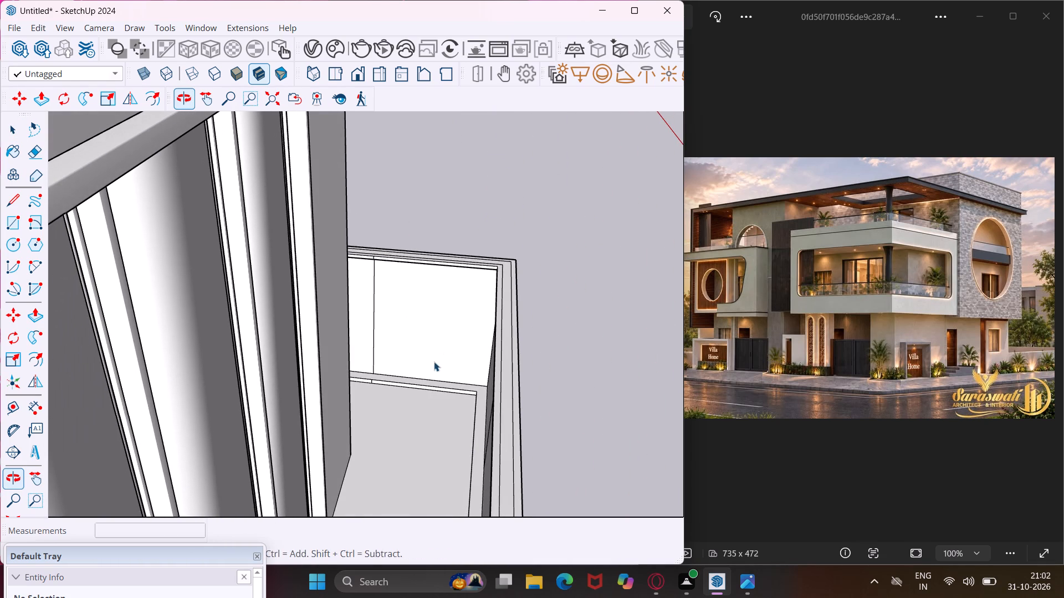
pyautogui.click(11, 245)
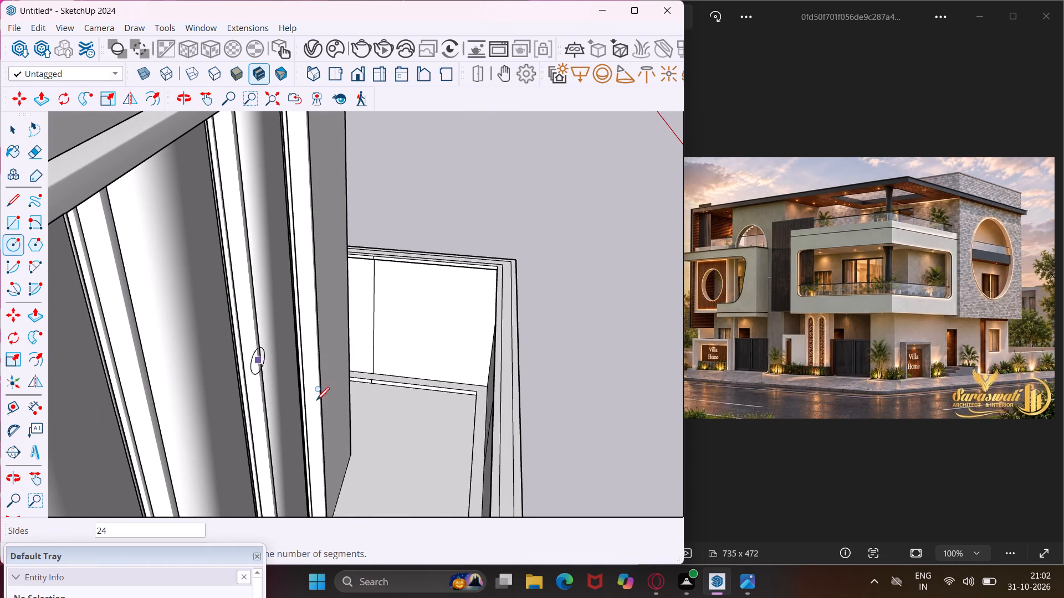
pyautogui.scroll(5, 412, 418)
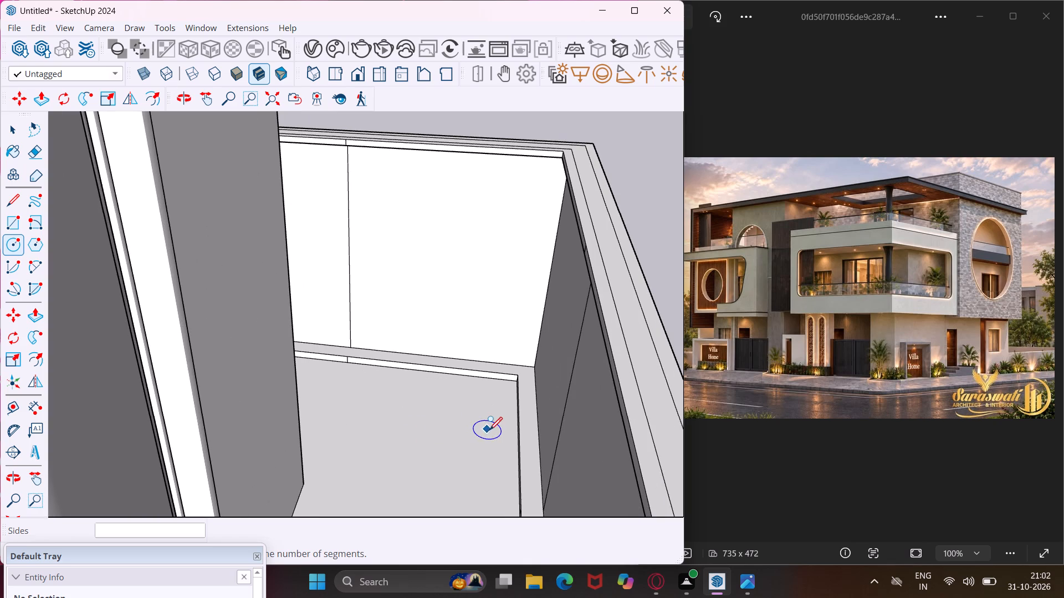
pyautogui.click(491, 426)
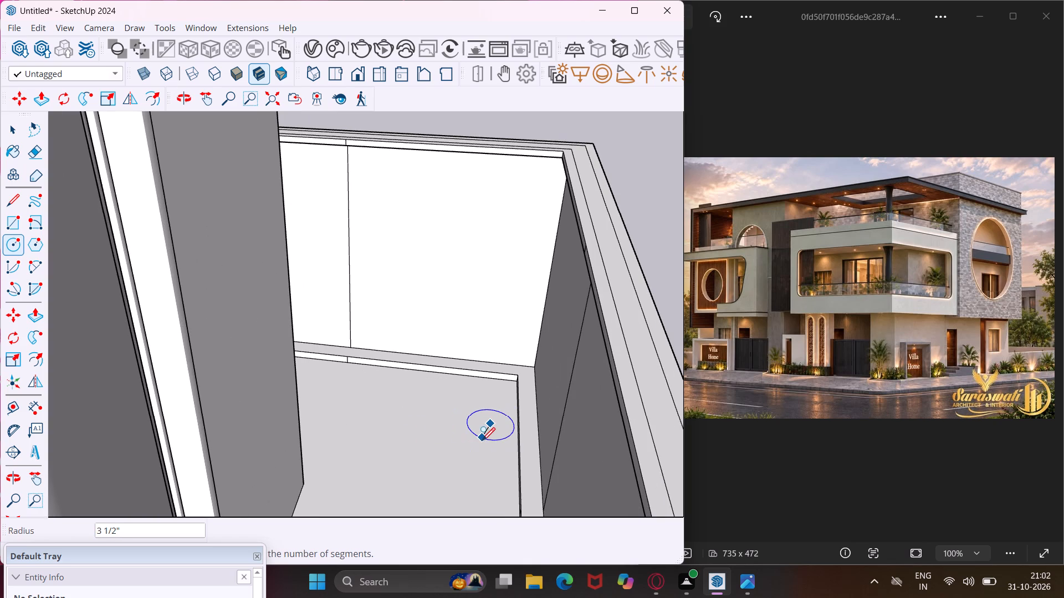
pyautogui.click(482, 440)
pyautogui.press('Escape')
pyautogui.press('space')
# Extrude the balcony circle up 10' to the underside of the slab above, forming a round column.
pyautogui.click(493, 432)
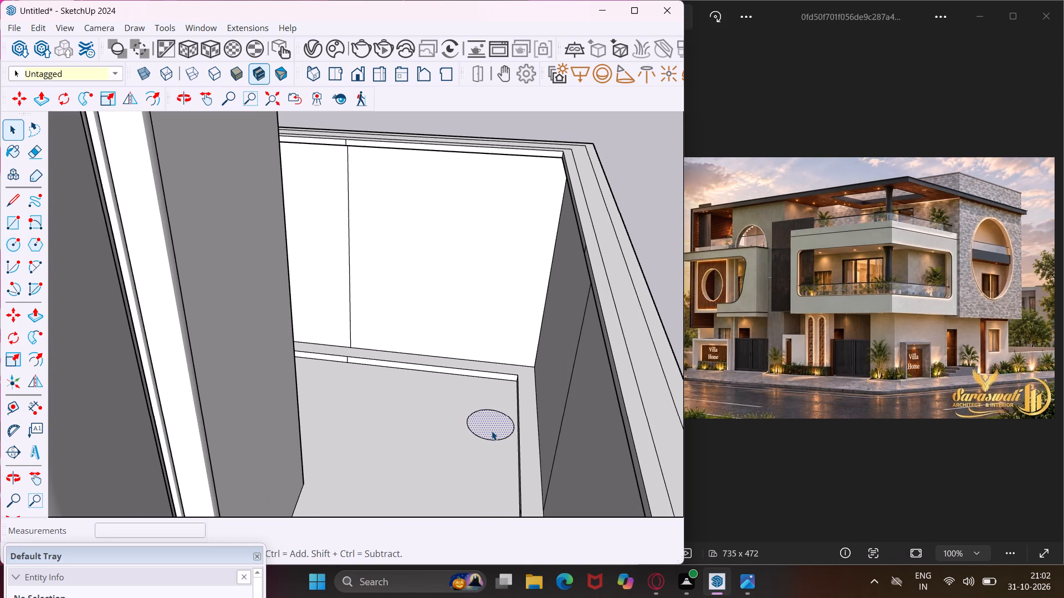
pyautogui.press('p')
pyautogui.click(492, 431)
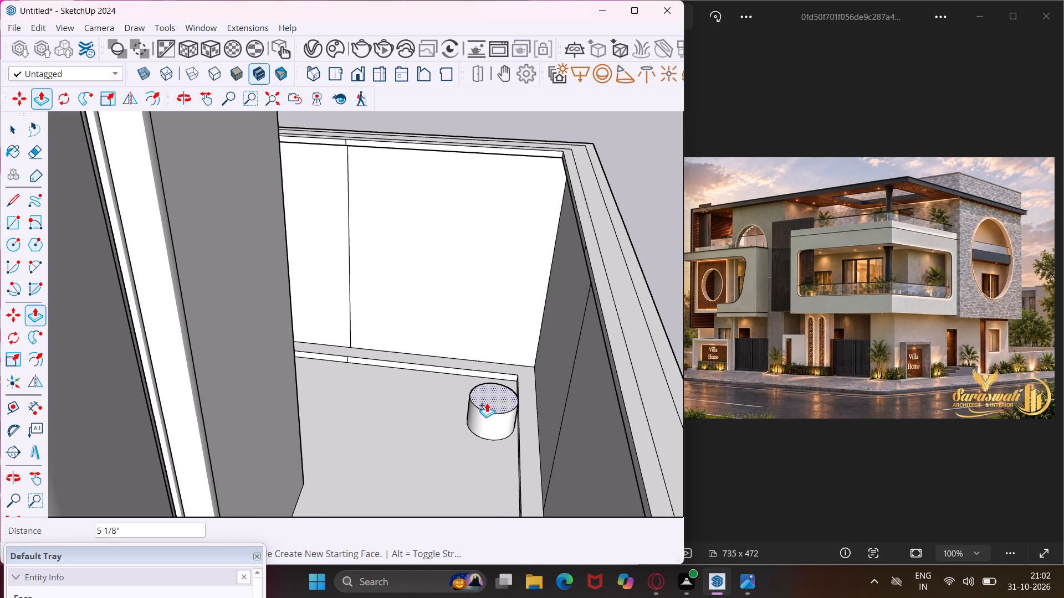
pyautogui.moveTo(487, 403); pyautogui.dragTo(391, 403, button='middle')
pyautogui.scroll(-10, 391, 403)
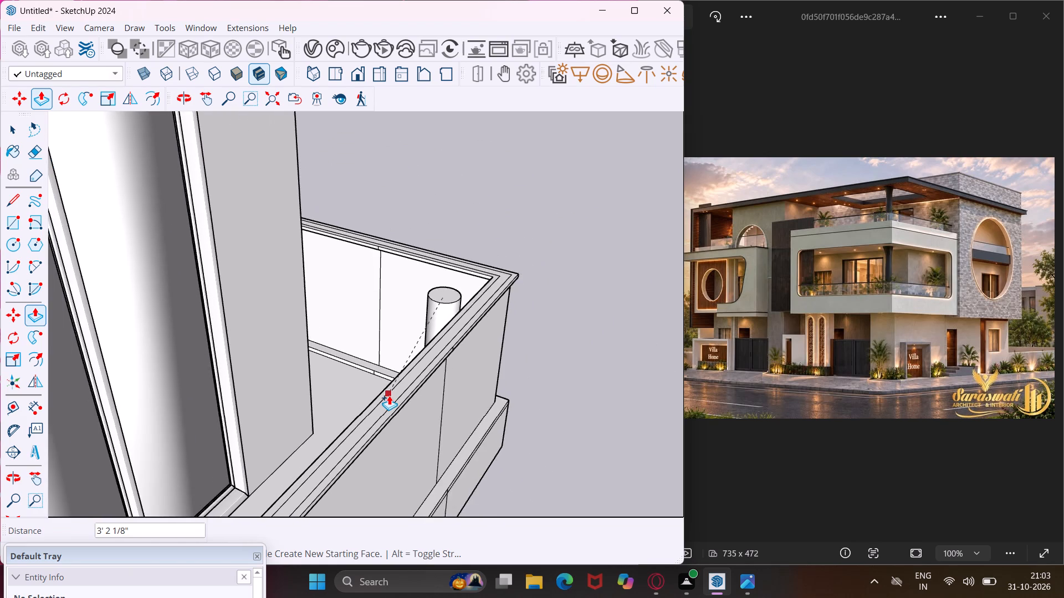
pyautogui.scroll(-15, 389, 395)
pyautogui.moveTo(388, 393); pyautogui.dragTo(390, 349, button='middle')
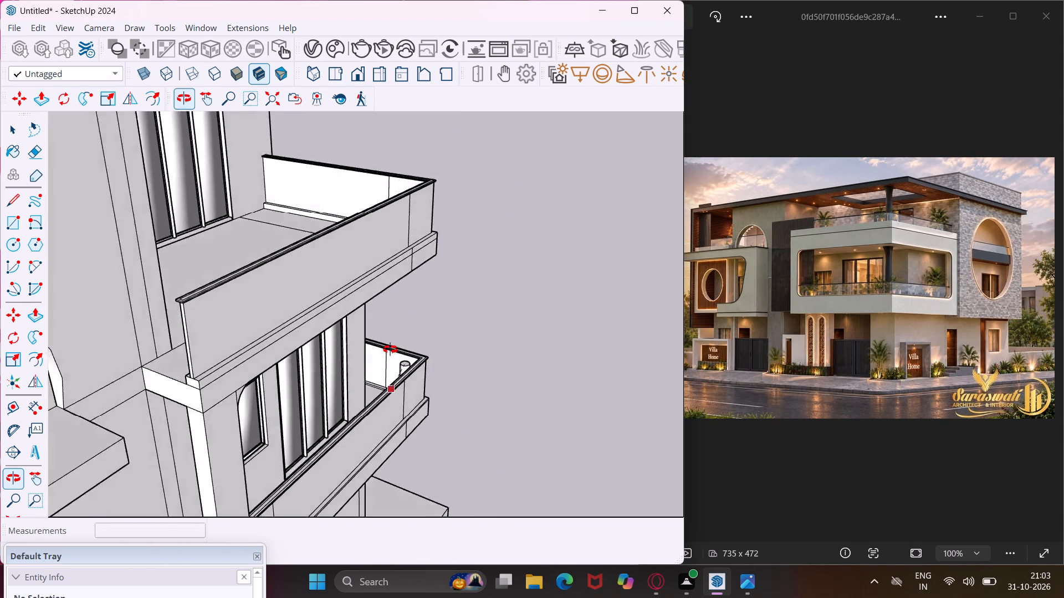
pyautogui.moveTo(390, 349); pyautogui.dragTo(422, 264, button='middle')
pyautogui.scroll(7, 413, 245)
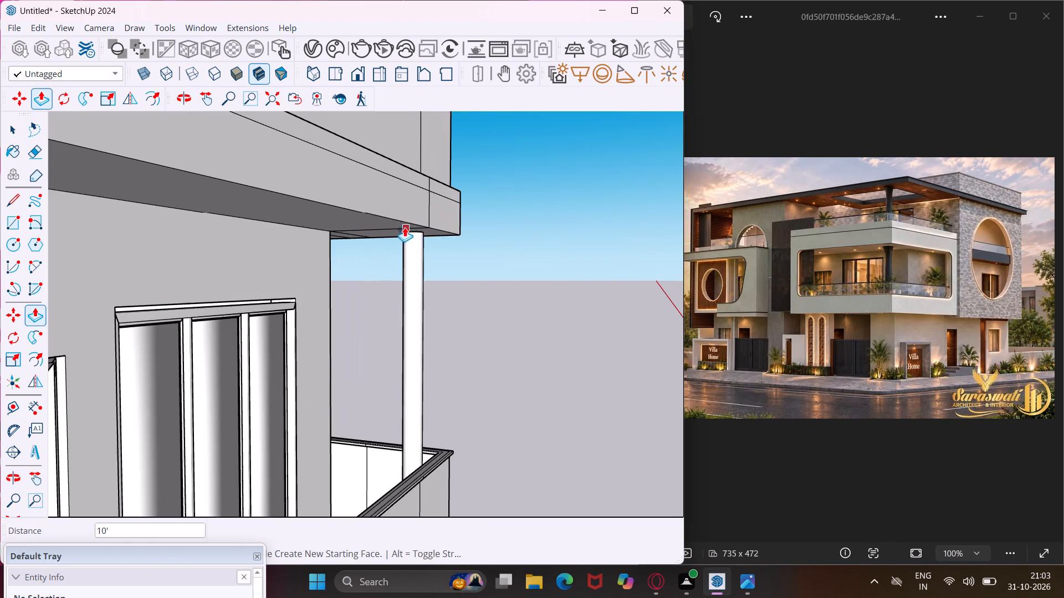
pyautogui.click(386, 219)
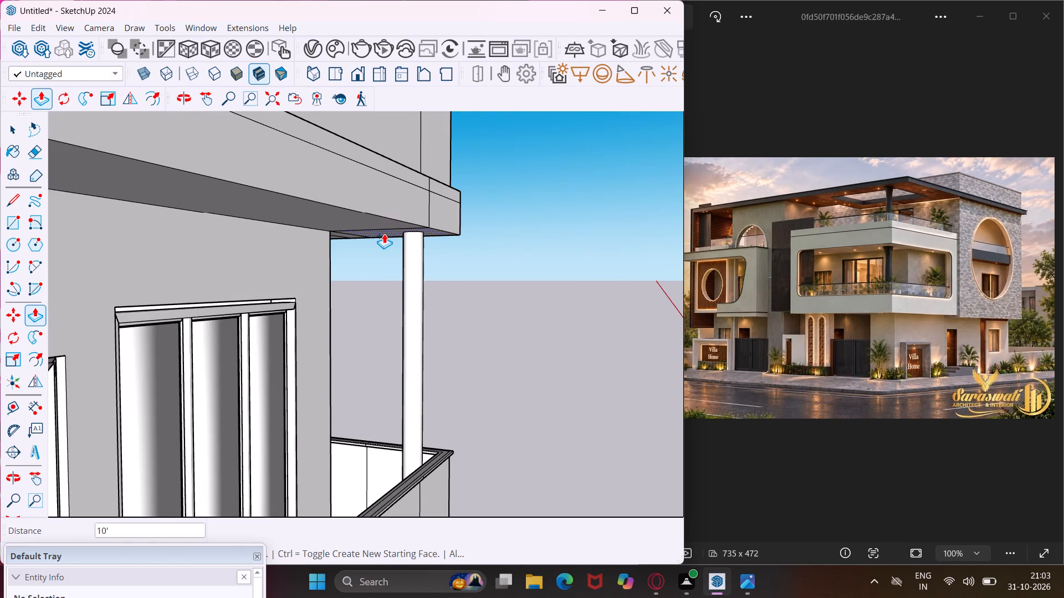
pyautogui.moveTo(384, 234); pyautogui.dragTo(411, 461, button='middle')
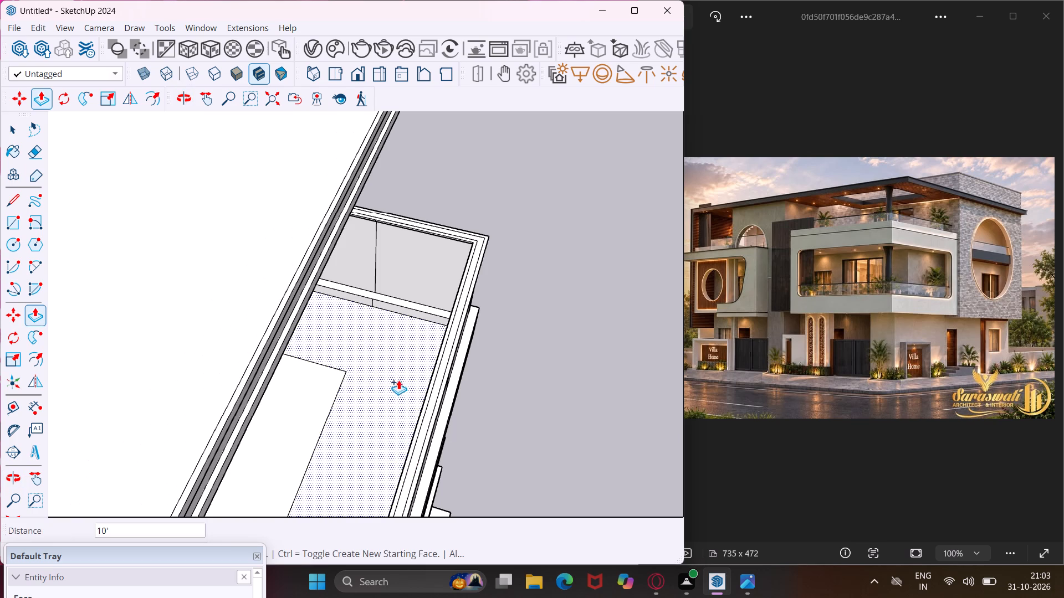
pyautogui.press('Escape')
pyautogui.press('space')
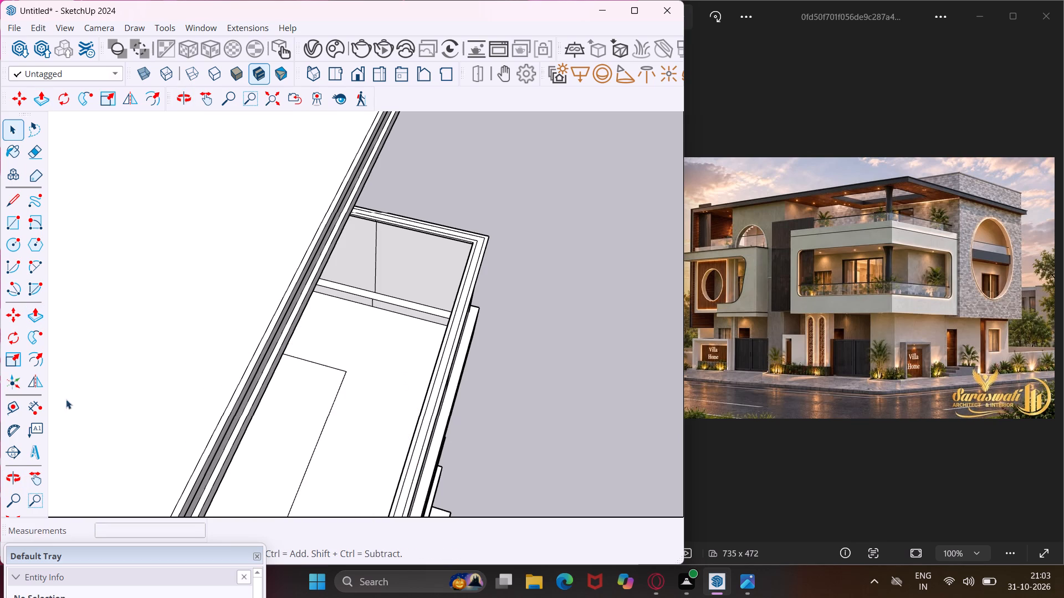
# Draw a circle of about 6" radius on the top-floor terrace near its outer parapet corner.
pyautogui.click(12, 239)
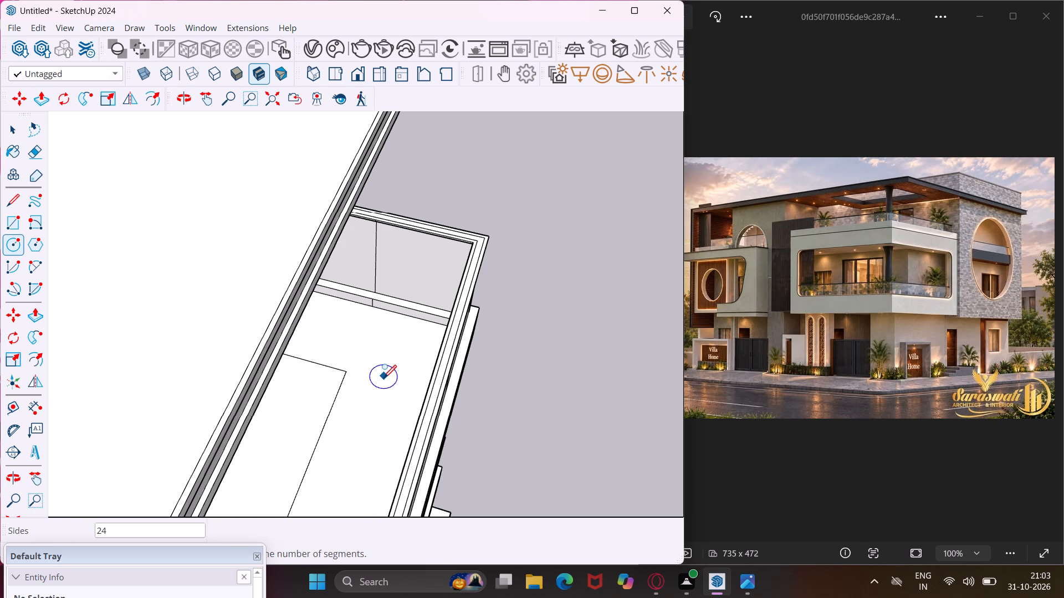
pyautogui.scroll(7, 393, 359)
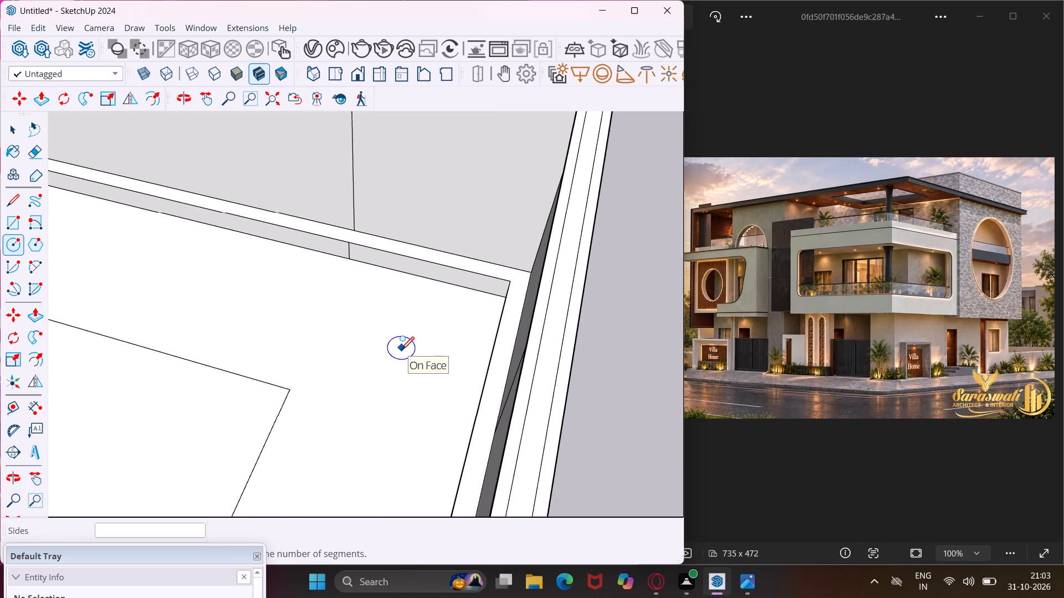
pyautogui.click(438, 343)
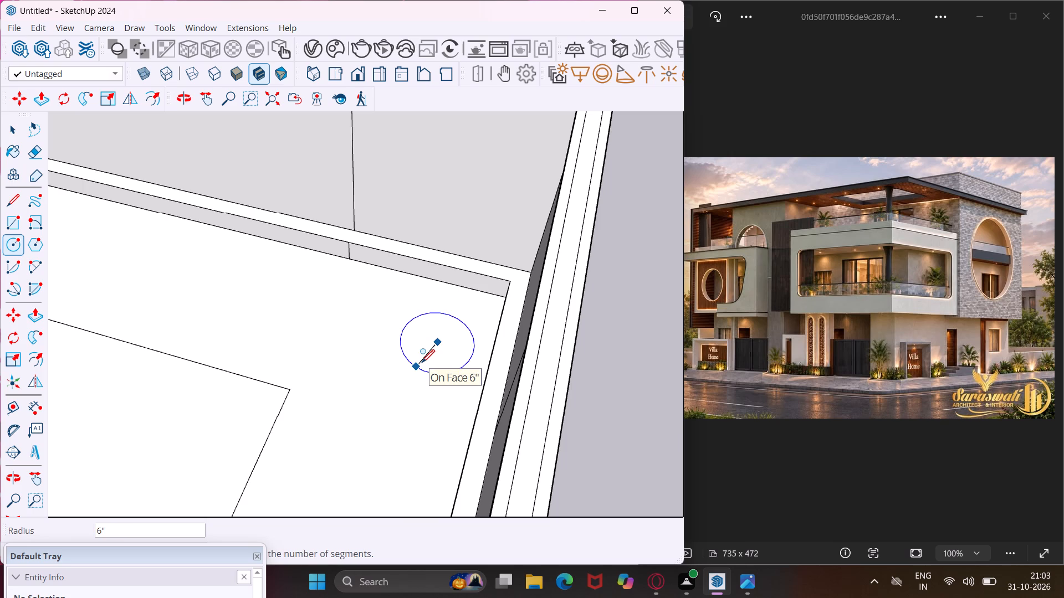
pyautogui.click(422, 362)
pyautogui.press('Escape')
pyautogui.press('space')
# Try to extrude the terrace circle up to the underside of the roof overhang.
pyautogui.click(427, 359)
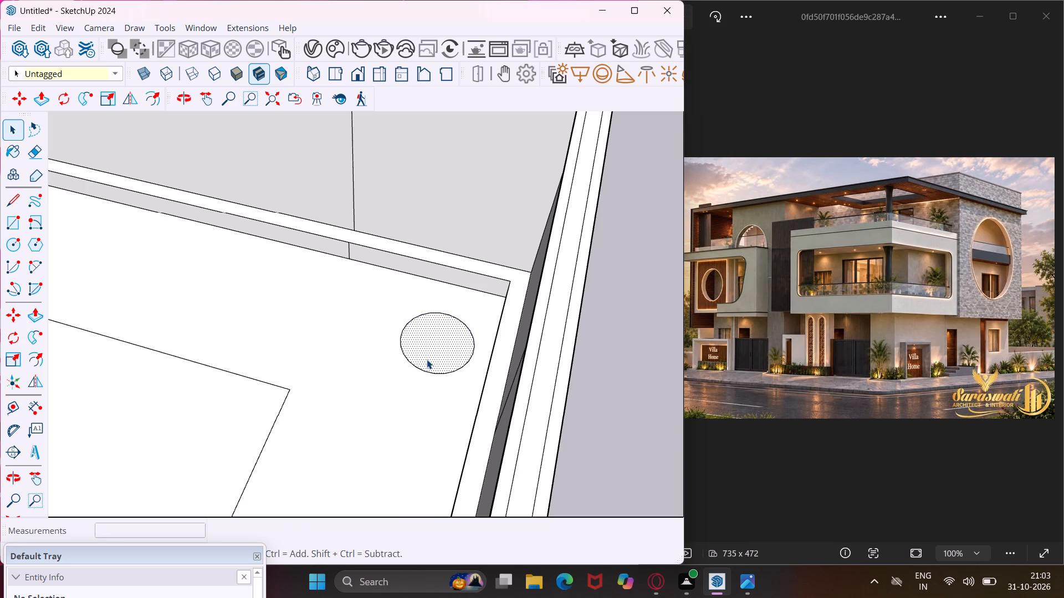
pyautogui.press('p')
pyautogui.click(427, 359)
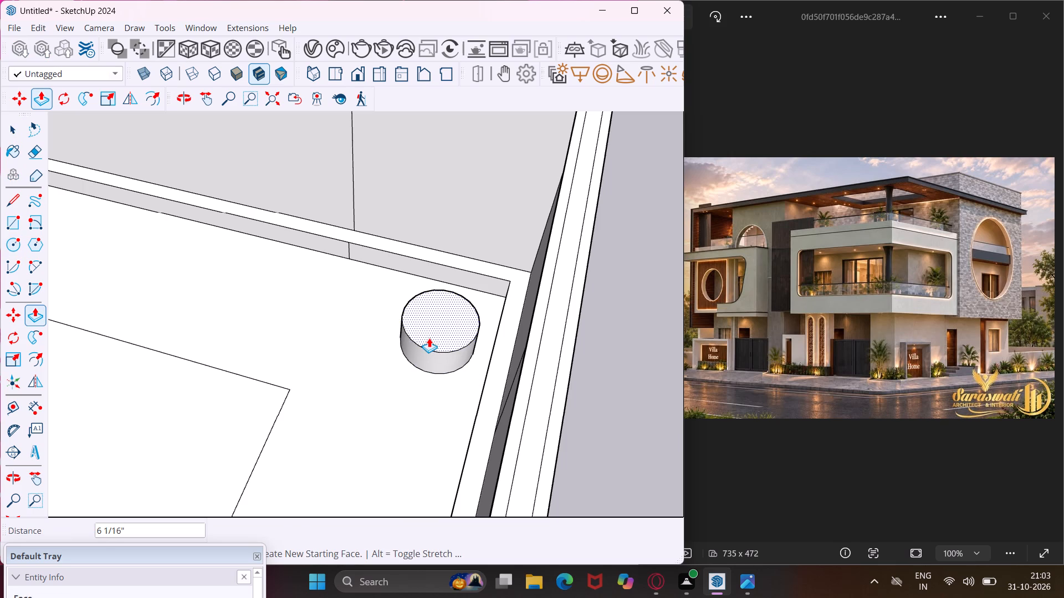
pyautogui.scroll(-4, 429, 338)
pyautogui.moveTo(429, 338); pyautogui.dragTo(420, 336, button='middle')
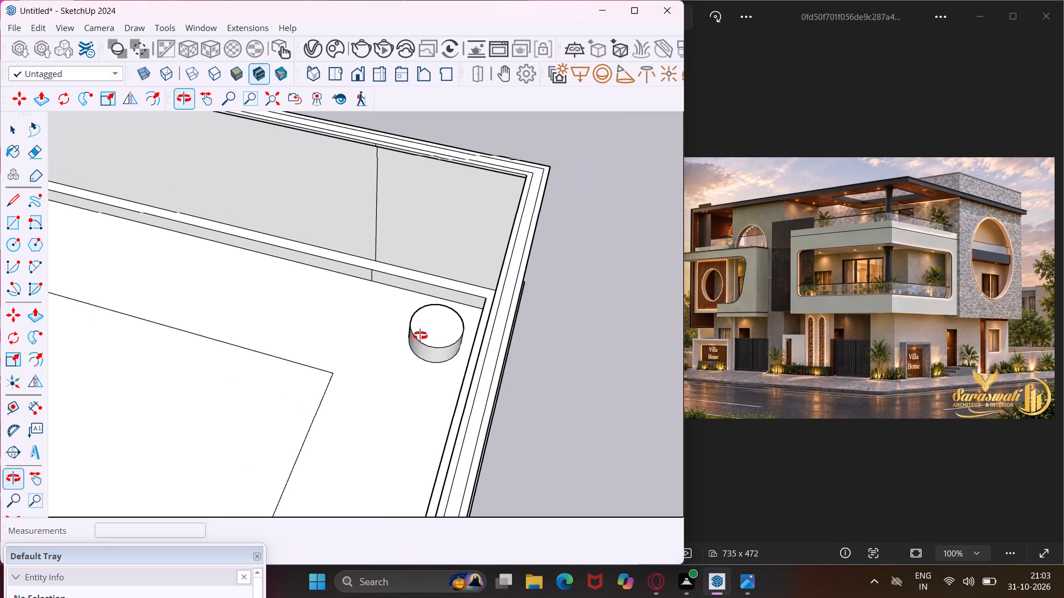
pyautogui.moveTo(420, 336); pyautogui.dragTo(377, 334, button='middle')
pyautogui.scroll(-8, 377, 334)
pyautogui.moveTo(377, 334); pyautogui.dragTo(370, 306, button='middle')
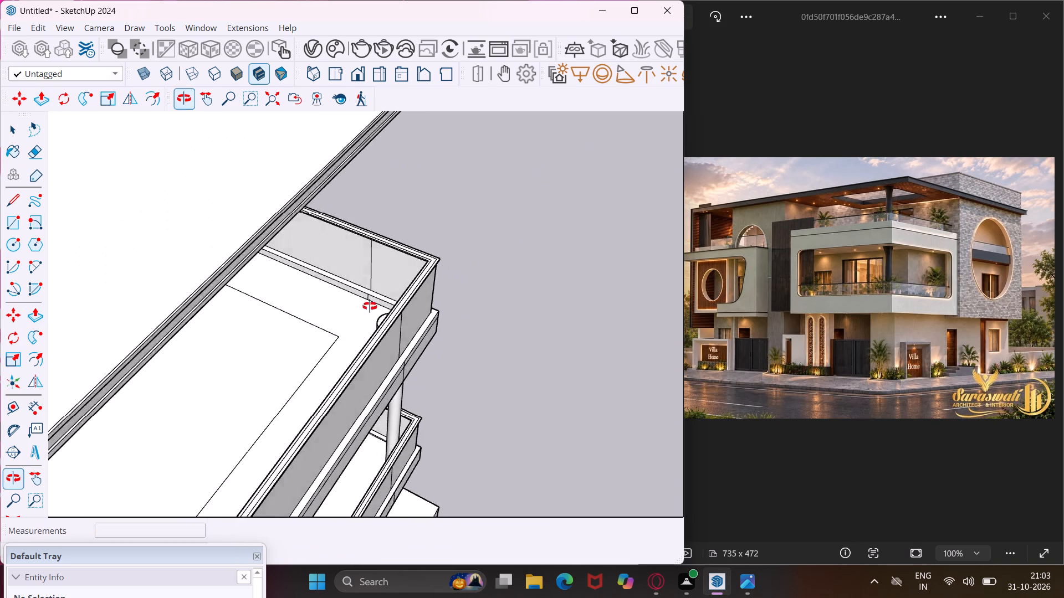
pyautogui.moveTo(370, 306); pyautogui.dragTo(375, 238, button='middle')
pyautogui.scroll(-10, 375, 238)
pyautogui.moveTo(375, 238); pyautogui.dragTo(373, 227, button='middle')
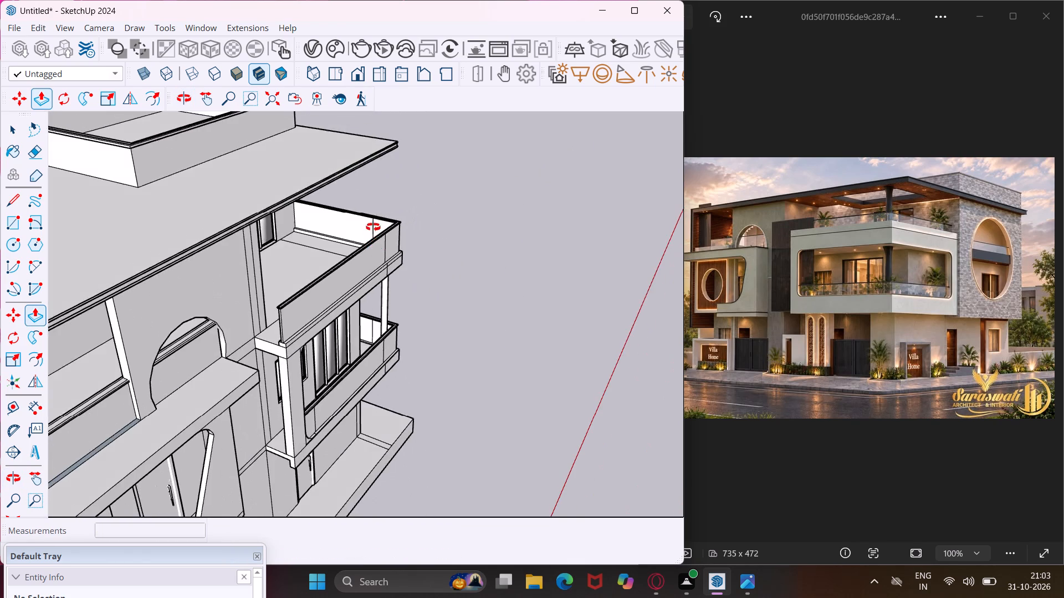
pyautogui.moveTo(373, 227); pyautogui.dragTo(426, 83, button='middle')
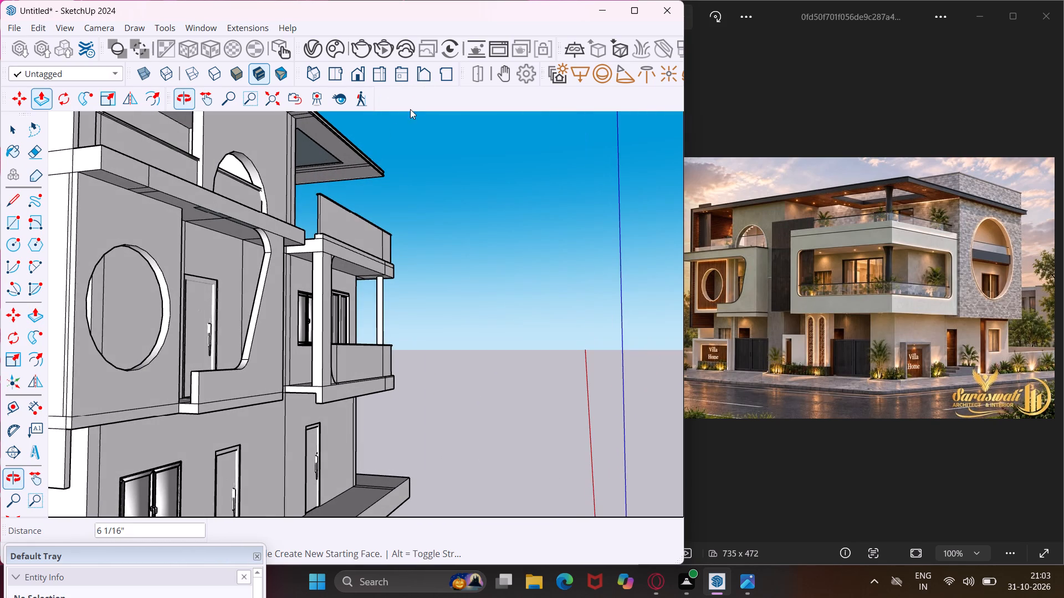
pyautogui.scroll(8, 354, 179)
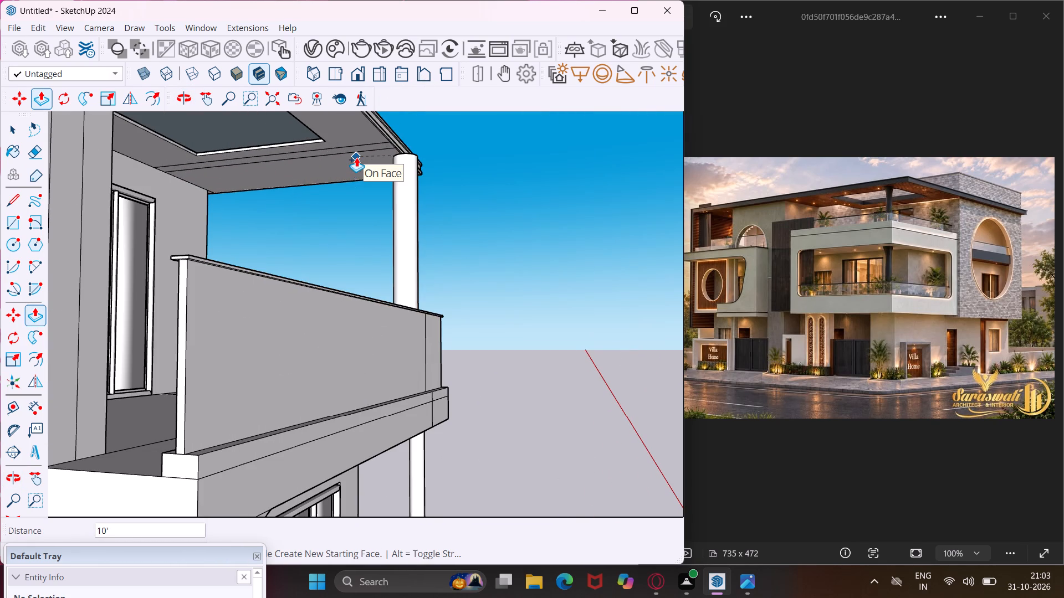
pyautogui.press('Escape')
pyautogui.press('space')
# Move the terrace circle about 1' 2 3/16" inward across the floor, away from the parapet corner.
pyautogui.moveTo(350, 198); pyautogui.dragTo(345, 238, button='middle')
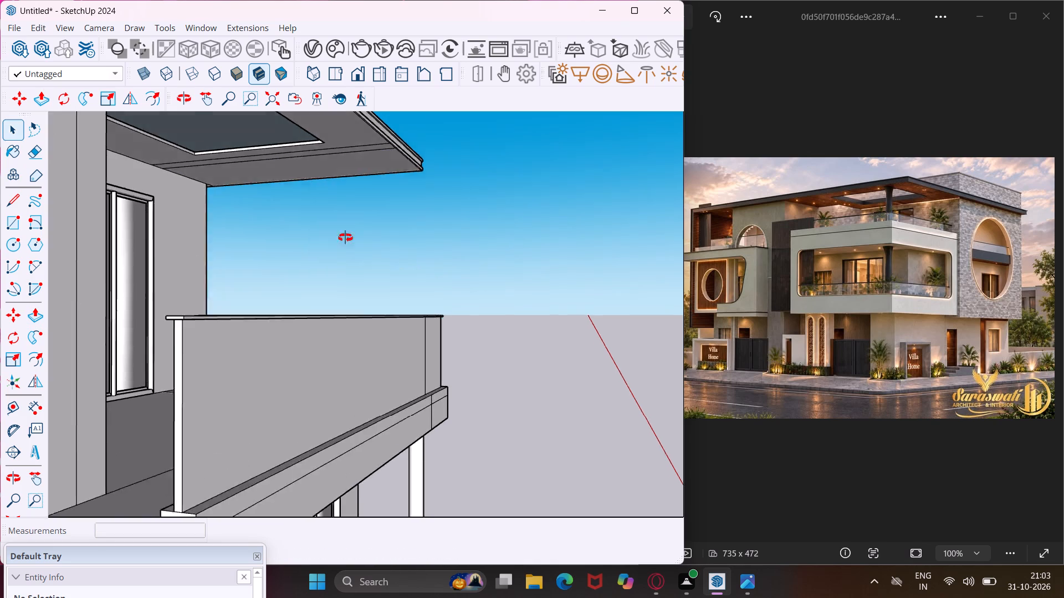
pyautogui.moveTo(345, 238); pyautogui.dragTo(366, 365, button='middle')
pyautogui.press('Escape')
pyautogui.press('space')
pyautogui.scroll(7, 390, 384)
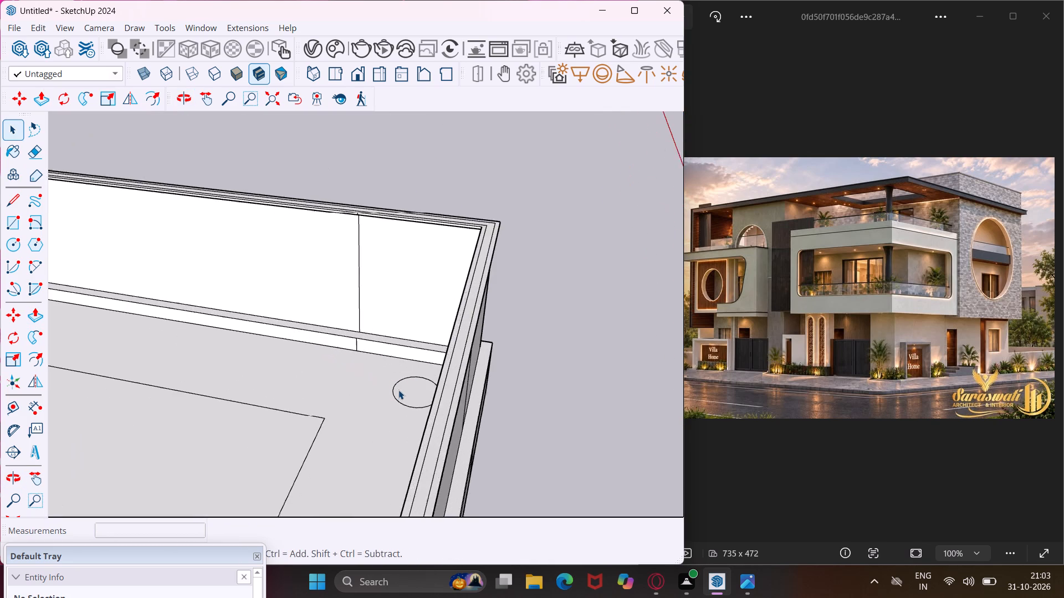
pyautogui.scroll(1, 398, 390)
pyautogui.click(400, 390)
pyautogui.press('m')
pyautogui.click(400, 390)
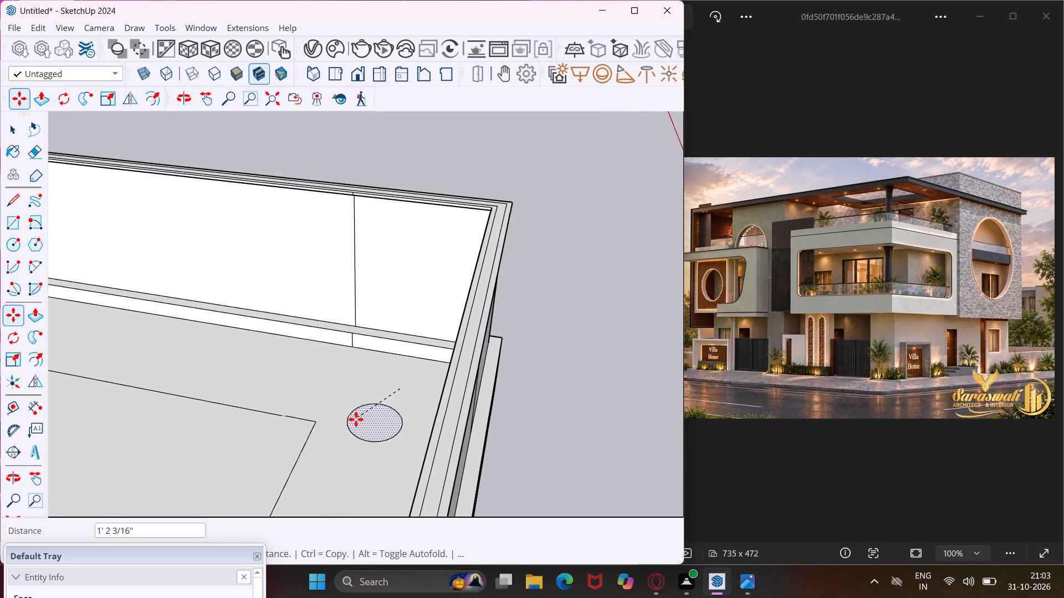
pyautogui.click(356, 419)
pyautogui.press('Escape')
pyautogui.press('space')
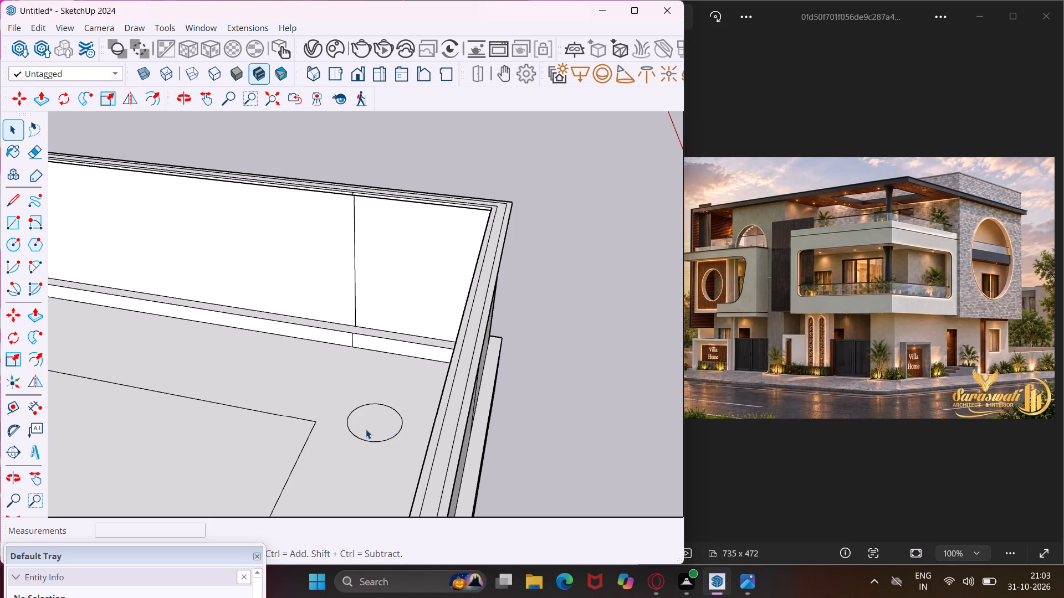
# Extrude the terrace circle up 10' to the underside of the roof overhang, forming a round column.
pyautogui.press('p')
pyautogui.click(366, 429)
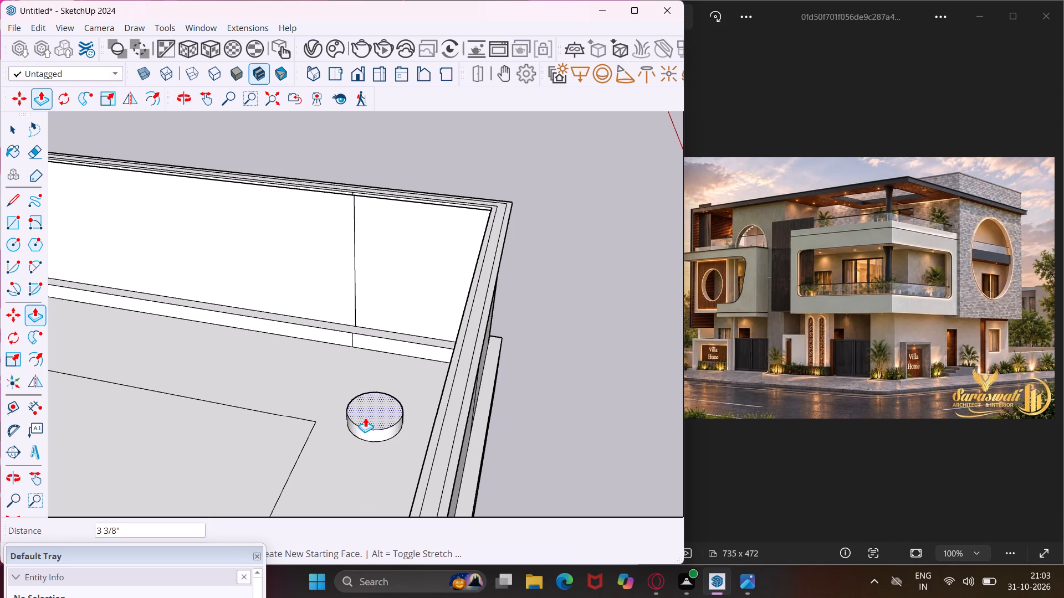
pyautogui.moveTo(350, 405); pyautogui.dragTo(345, 405, button='middle')
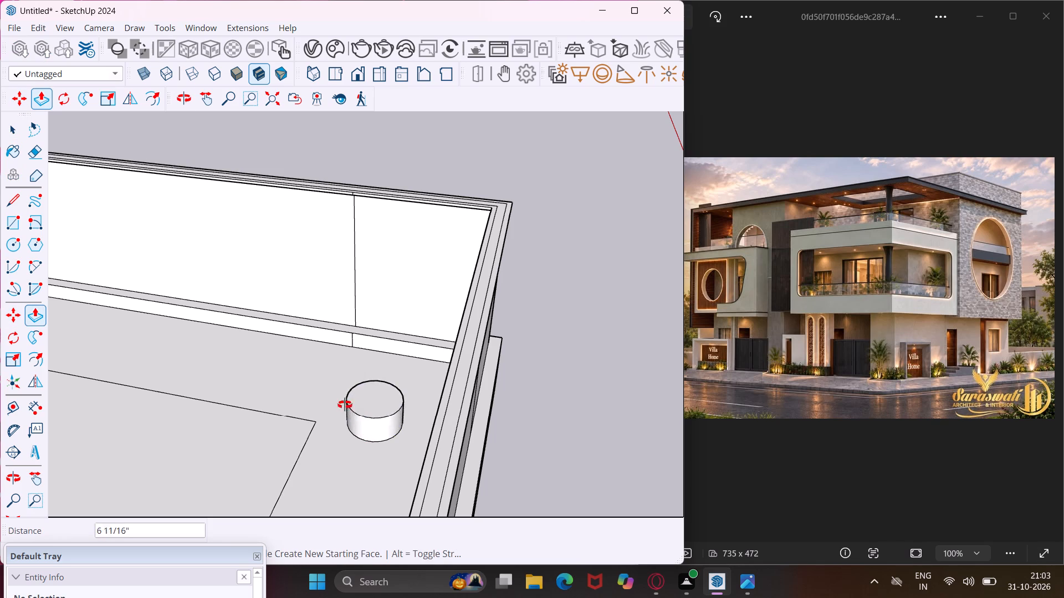
pyautogui.moveTo(345, 405); pyautogui.dragTo(265, 417, button='middle')
pyautogui.scroll(-10, 265, 417)
pyautogui.moveTo(264, 417); pyautogui.dragTo(316, 306, button='middle')
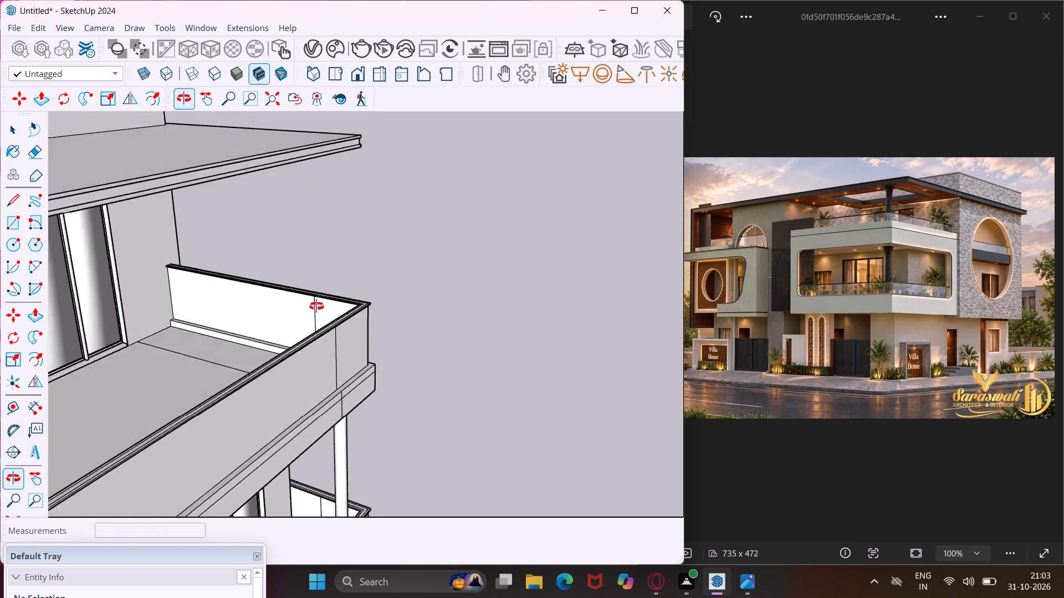
pyautogui.moveTo(316, 306); pyautogui.dragTo(358, 254, button='middle')
pyautogui.scroll(-5, 357, 256)
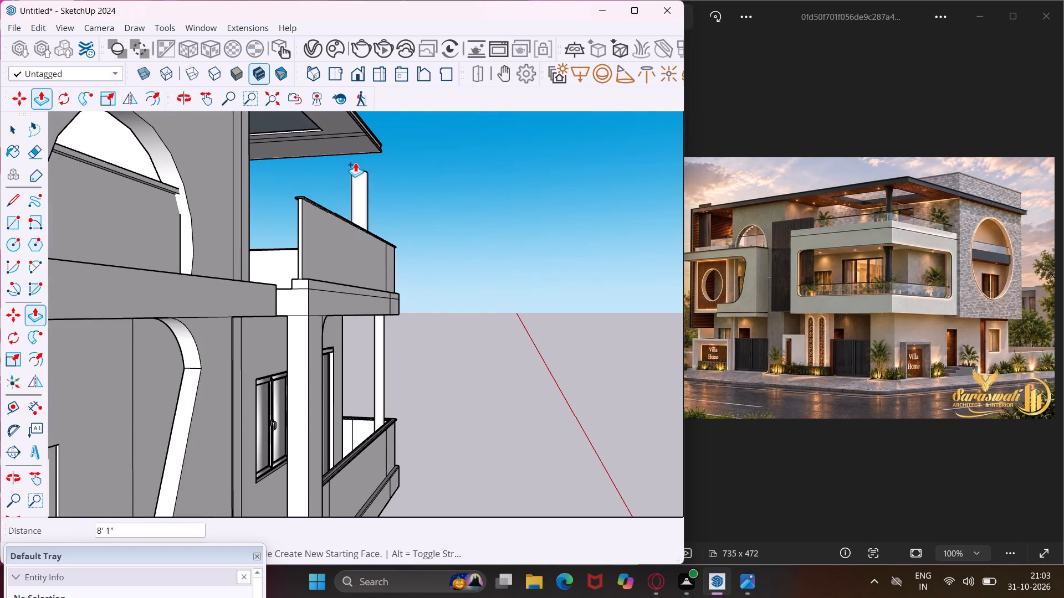
pyautogui.click(345, 137)
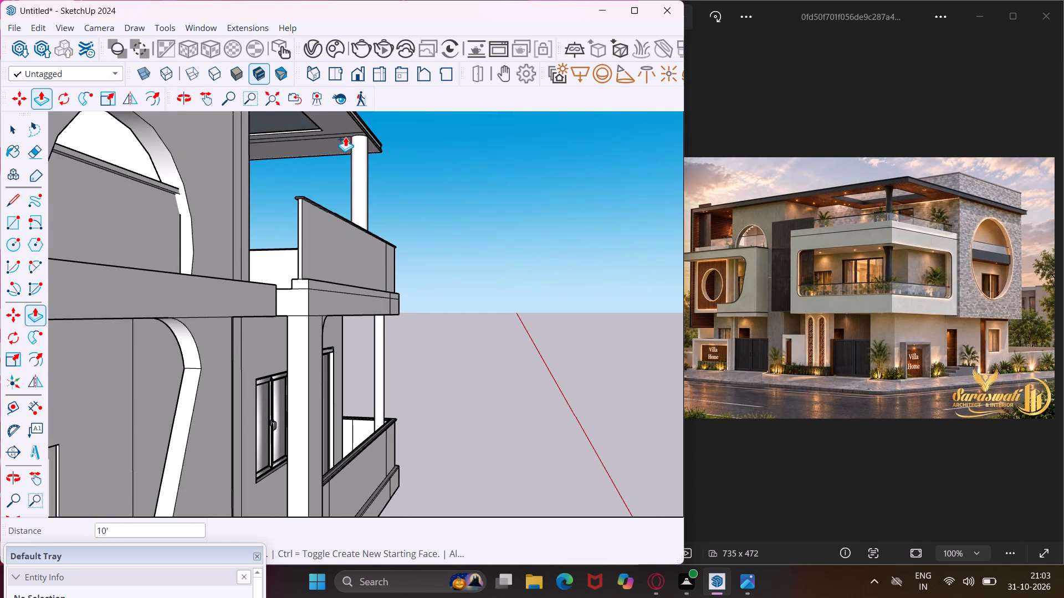
pyautogui.press('Escape')
pyautogui.press('space')
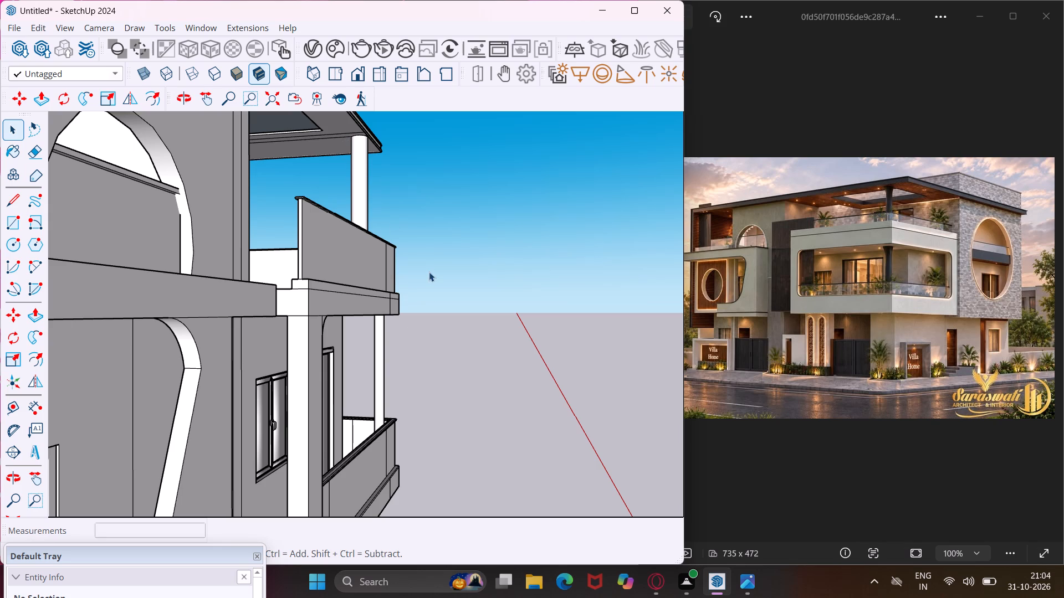
# Examine the new balcony and terrace columns and the villa's overall massing from several angles against the reference photo.
pyautogui.moveTo(416, 266); pyautogui.dragTo(330, 352, button='middle')
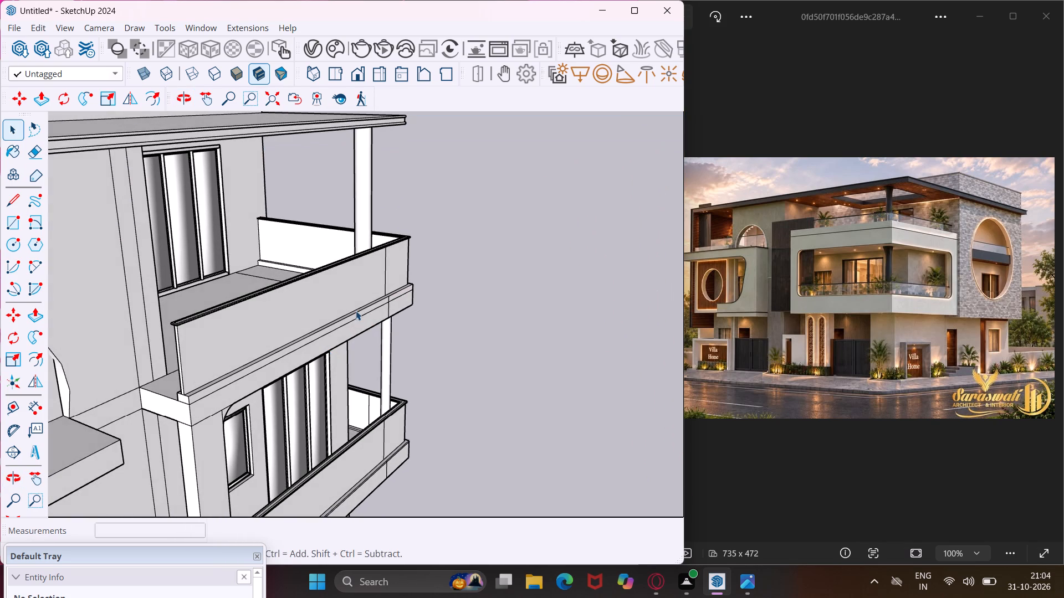
pyautogui.scroll(-10, 364, 275)
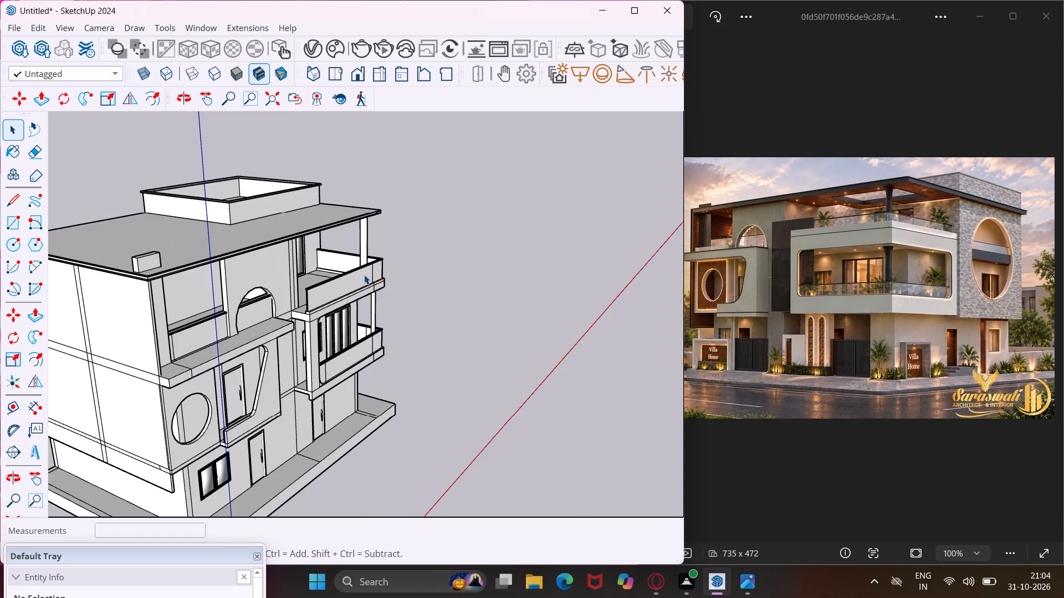
pyautogui.scroll(-3, 364, 275)
pyautogui.scroll(8, 372, 308)
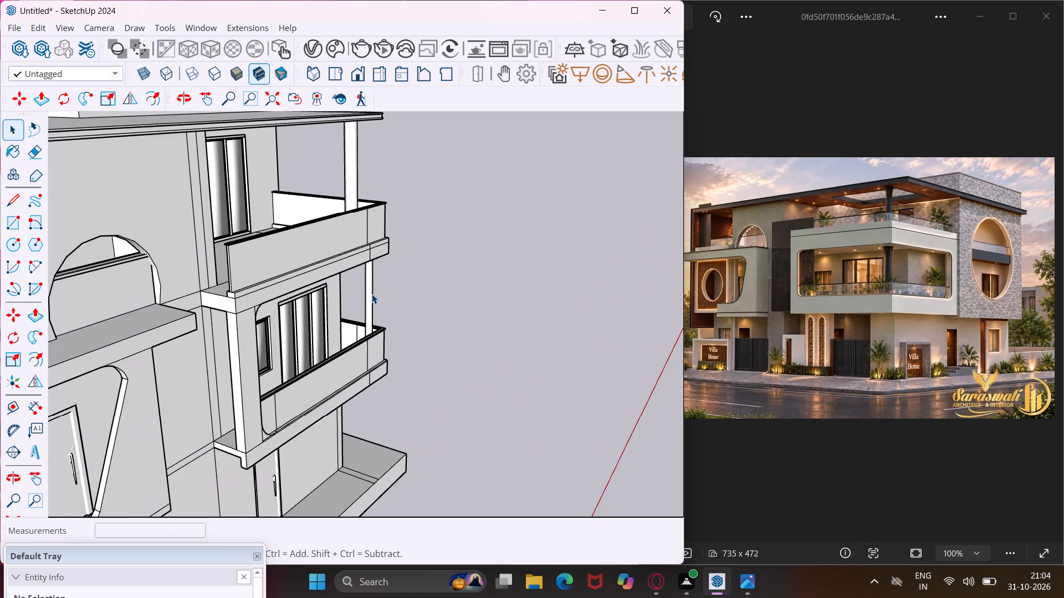
pyautogui.scroll(-10, 371, 293)
pyautogui.moveTo(370, 289); pyautogui.dragTo(336, 295, button='middle')
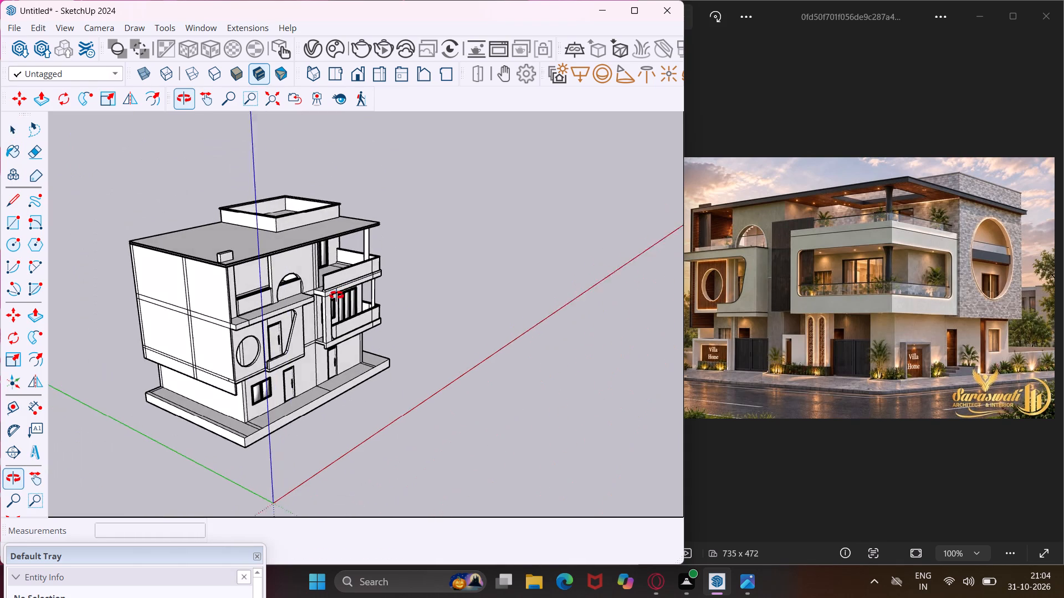
pyautogui.moveTo(336, 295); pyautogui.dragTo(237, 332, button='middle')
pyautogui.scroll(3, 244, 332)
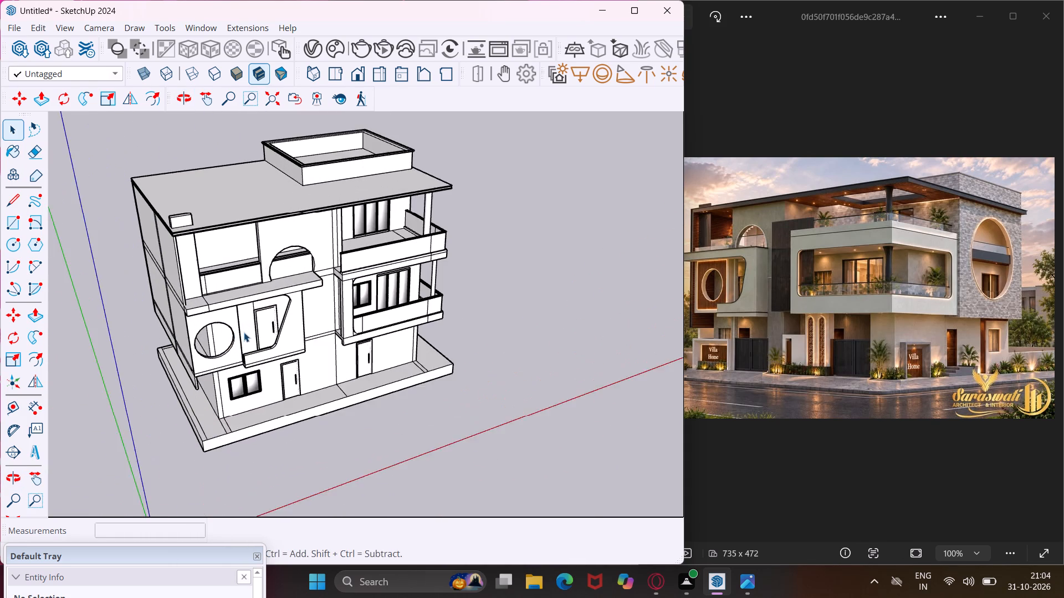
pyautogui.scroll(1, 244, 332)
pyautogui.scroll(-4, 340, 248)
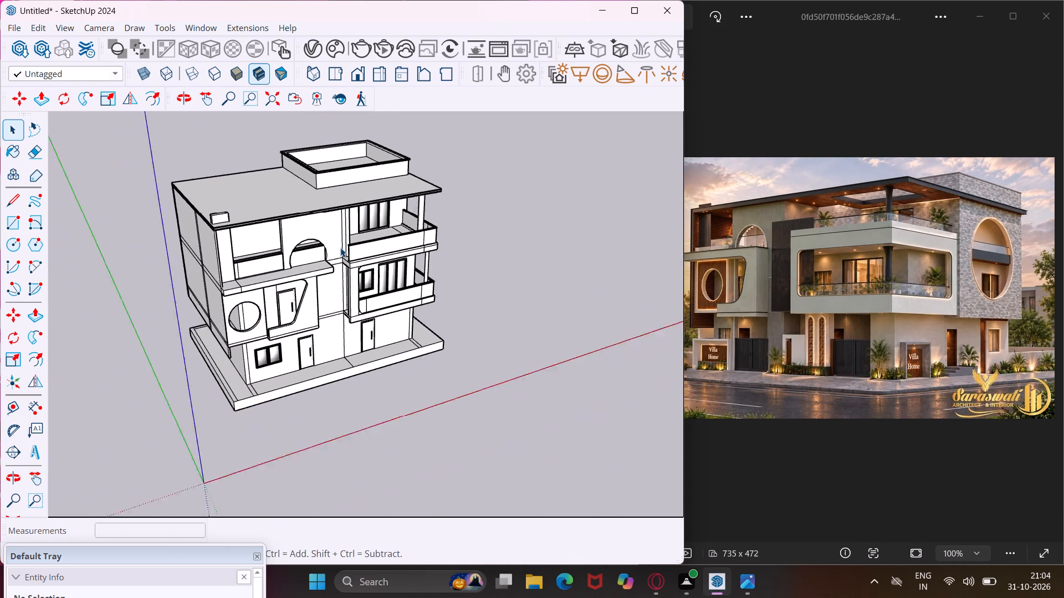
pyautogui.scroll(-1, 340, 248)
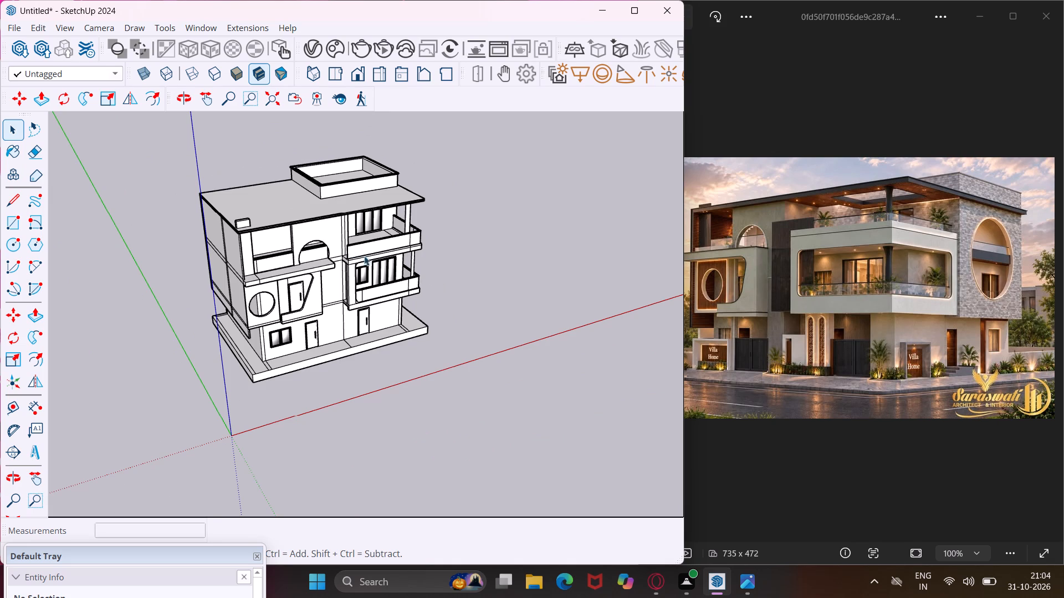
pyautogui.scroll(-6, 367, 273)
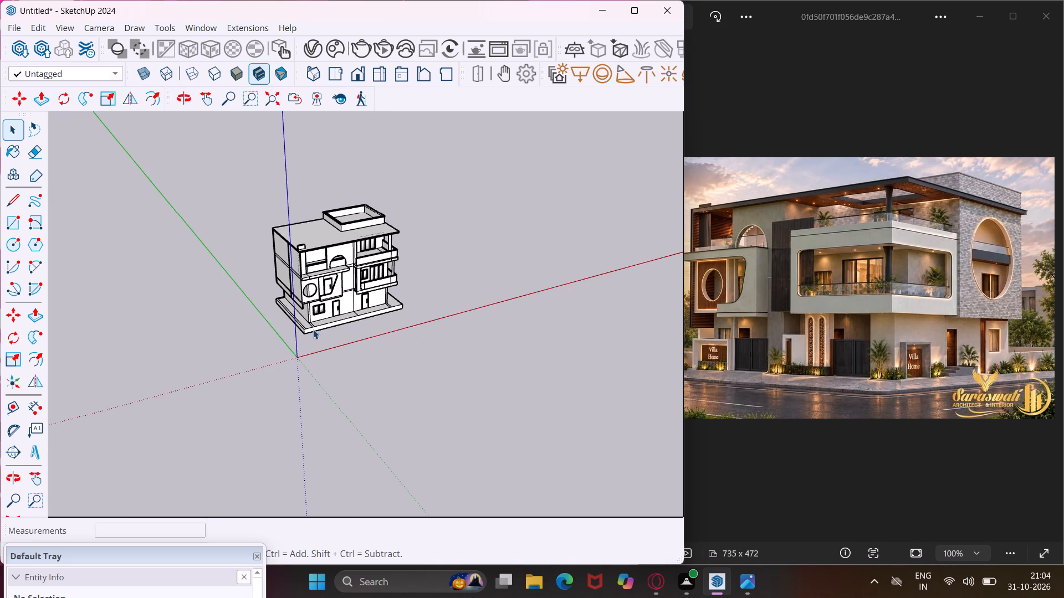
# Erase the stray lines crossing the plinth's top at the front corner near the window and between the two ground-floor doors.
pyautogui.scroll(5, 313, 331)
pyautogui.moveTo(300, 316); pyautogui.dragTo(315, 352, button='middle')
pyautogui.scroll(3, 312, 330)
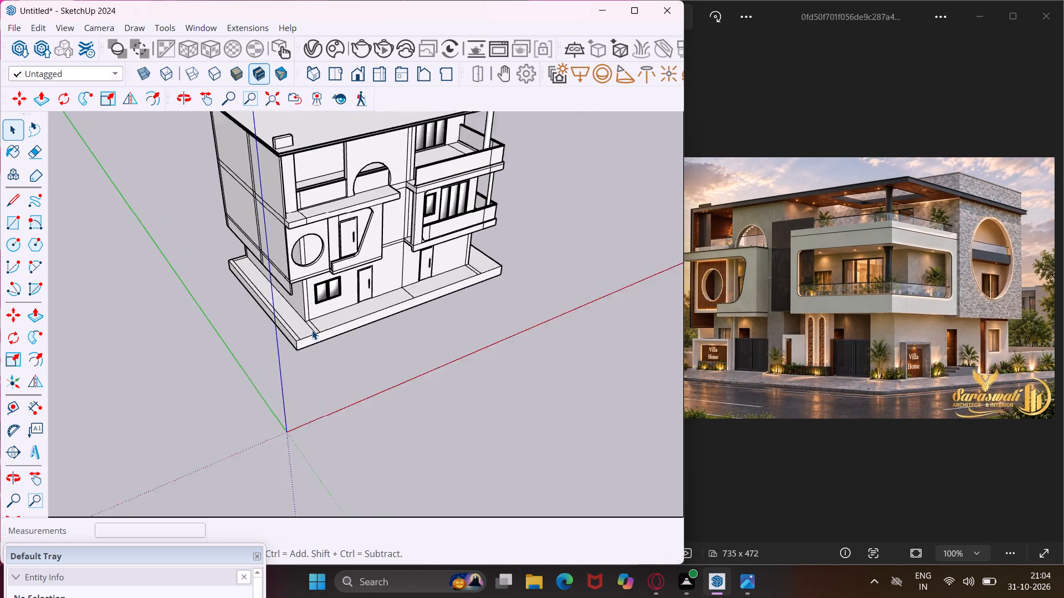
pyautogui.scroll(11, 312, 330)
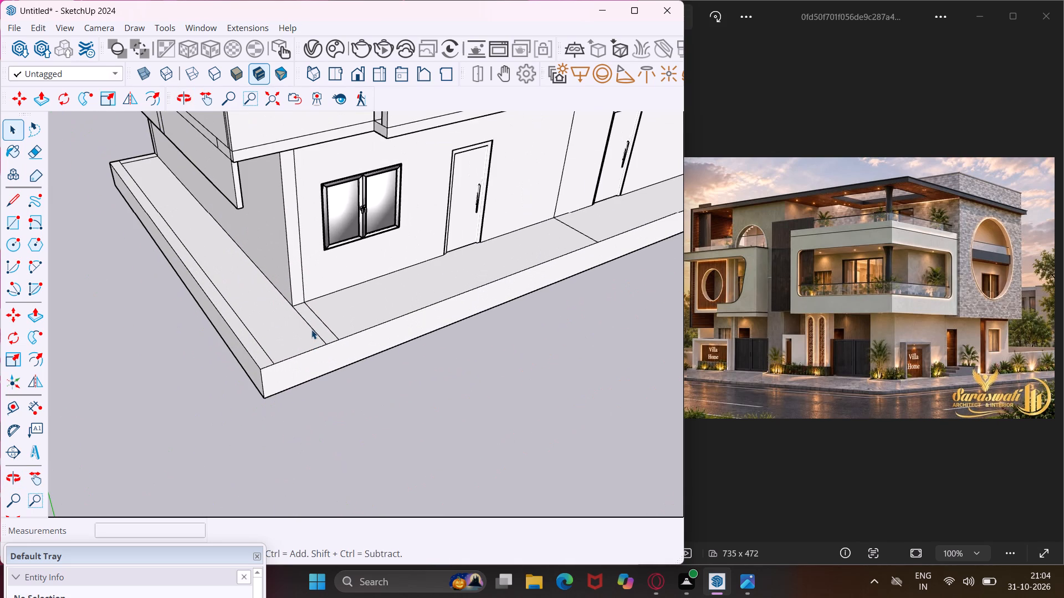
pyautogui.press('e')
pyautogui.click(311, 333)
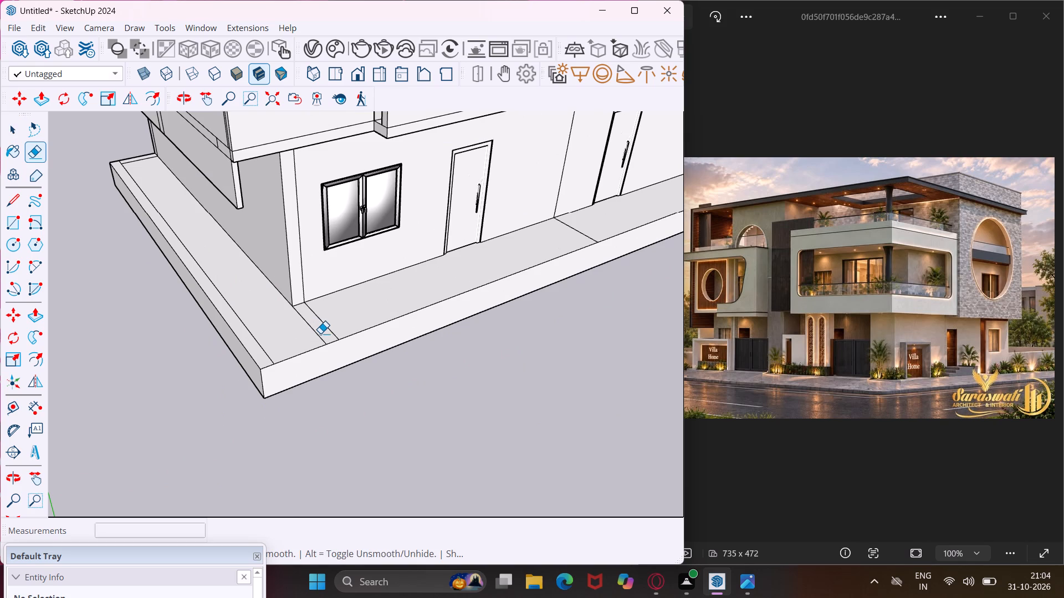
pyautogui.click(320, 333)
pyautogui.click(327, 329)
pyautogui.click(318, 333)
pyautogui.click(576, 234)
pyautogui.click(585, 234)
# Inspect the remaining edge lines on the plinth's top around its other corners and along the front.
pyautogui.scroll(-3, 585, 234)
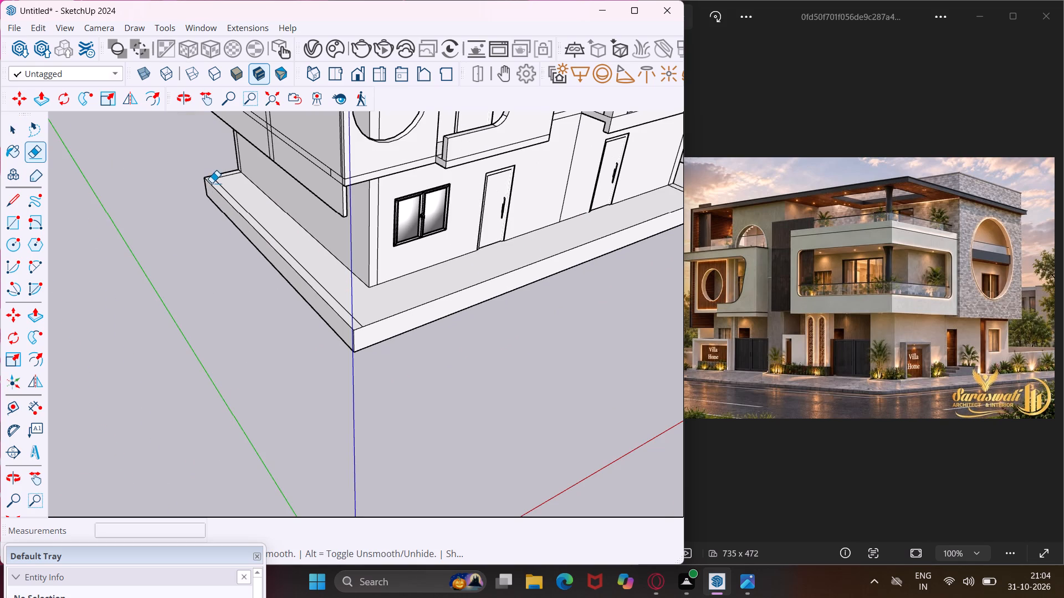
pyautogui.scroll(13, 212, 183)
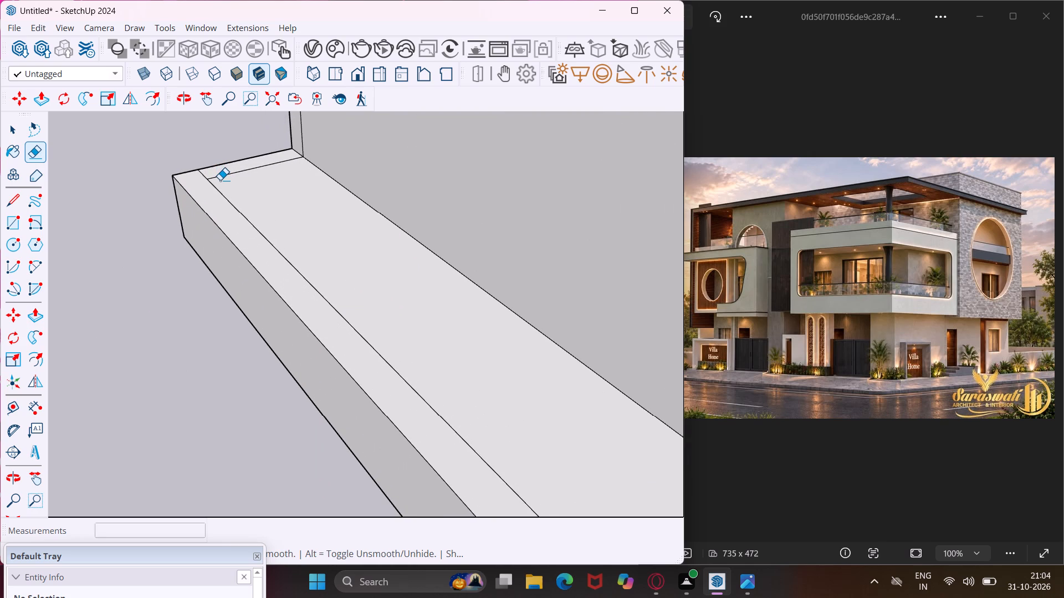
pyautogui.press('Escape')
pyautogui.press('space')
pyautogui.scroll(-8, 113, 240)
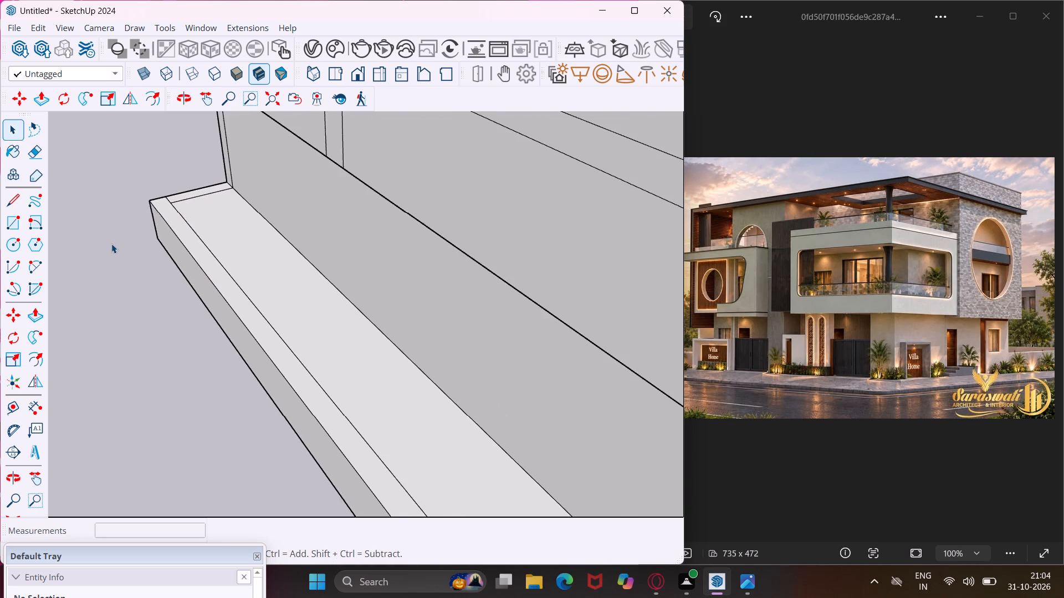
pyautogui.scroll(-17, 111, 244)
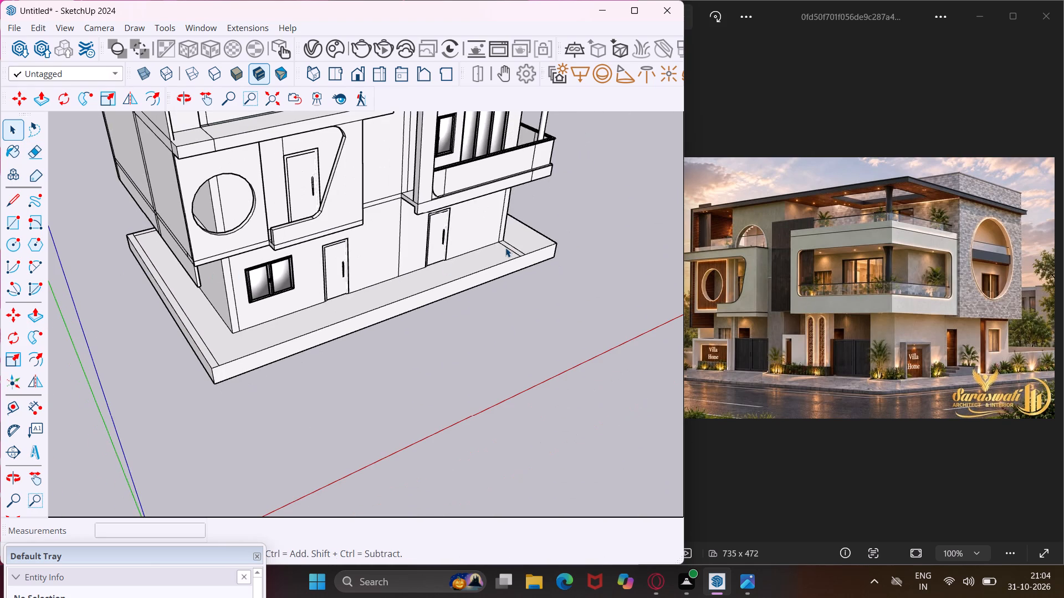
pyautogui.moveTo(505, 248); pyautogui.dragTo(188, 285, button='middle')
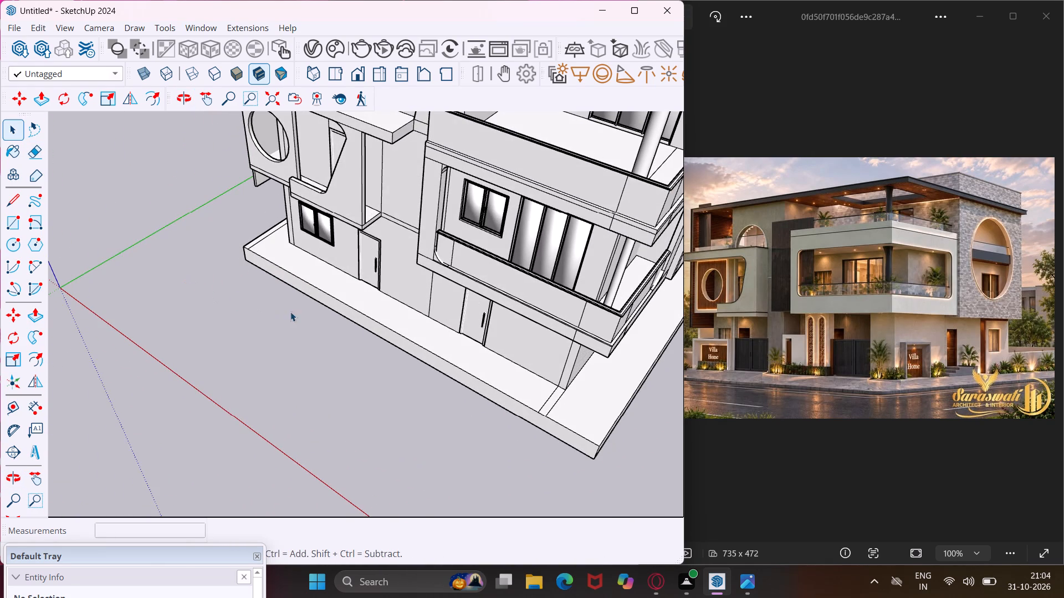
pyautogui.scroll(-4, 270, 315)
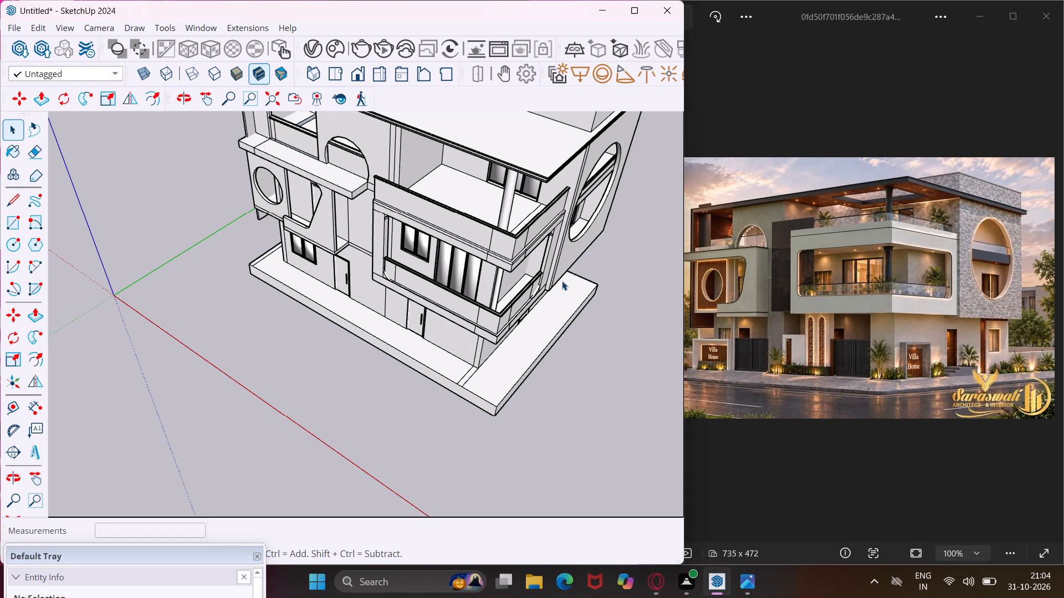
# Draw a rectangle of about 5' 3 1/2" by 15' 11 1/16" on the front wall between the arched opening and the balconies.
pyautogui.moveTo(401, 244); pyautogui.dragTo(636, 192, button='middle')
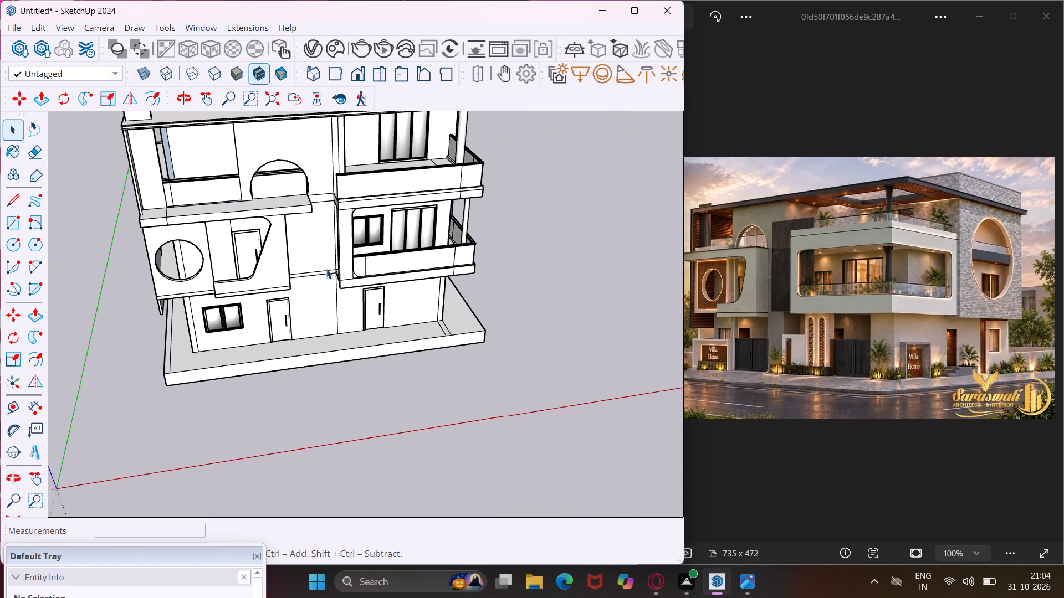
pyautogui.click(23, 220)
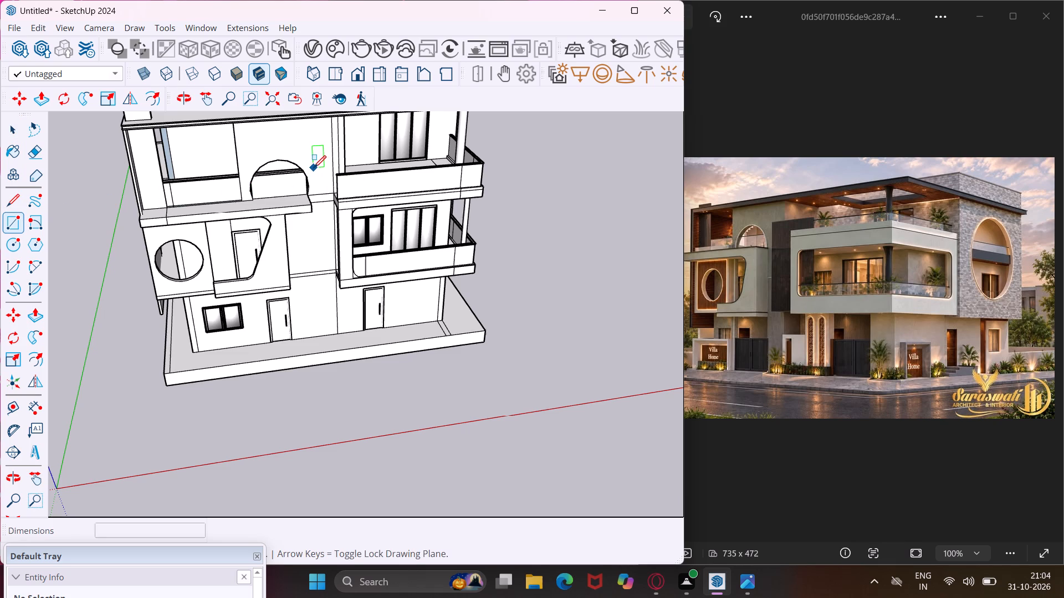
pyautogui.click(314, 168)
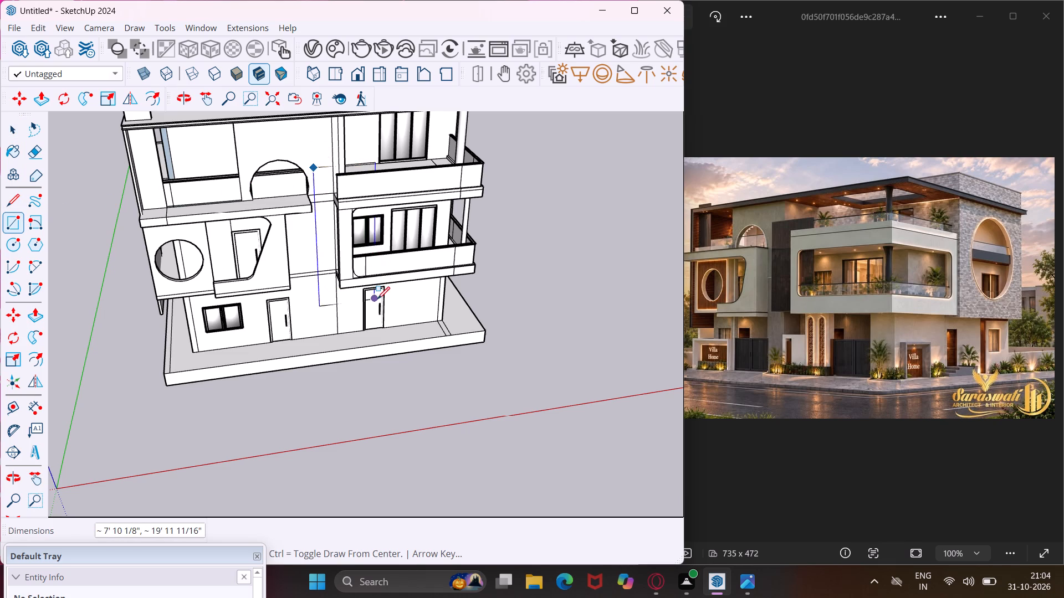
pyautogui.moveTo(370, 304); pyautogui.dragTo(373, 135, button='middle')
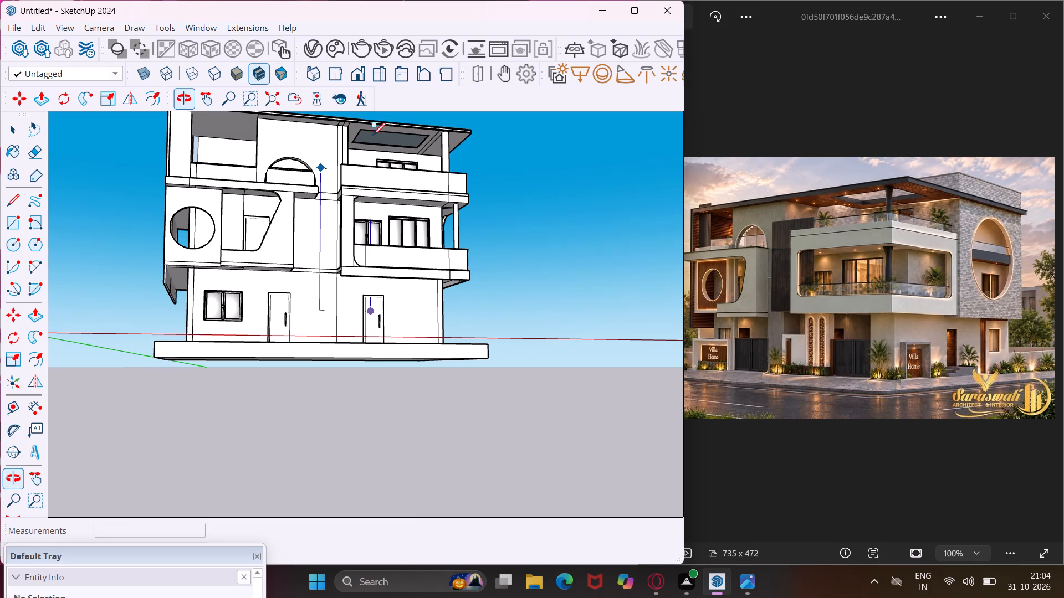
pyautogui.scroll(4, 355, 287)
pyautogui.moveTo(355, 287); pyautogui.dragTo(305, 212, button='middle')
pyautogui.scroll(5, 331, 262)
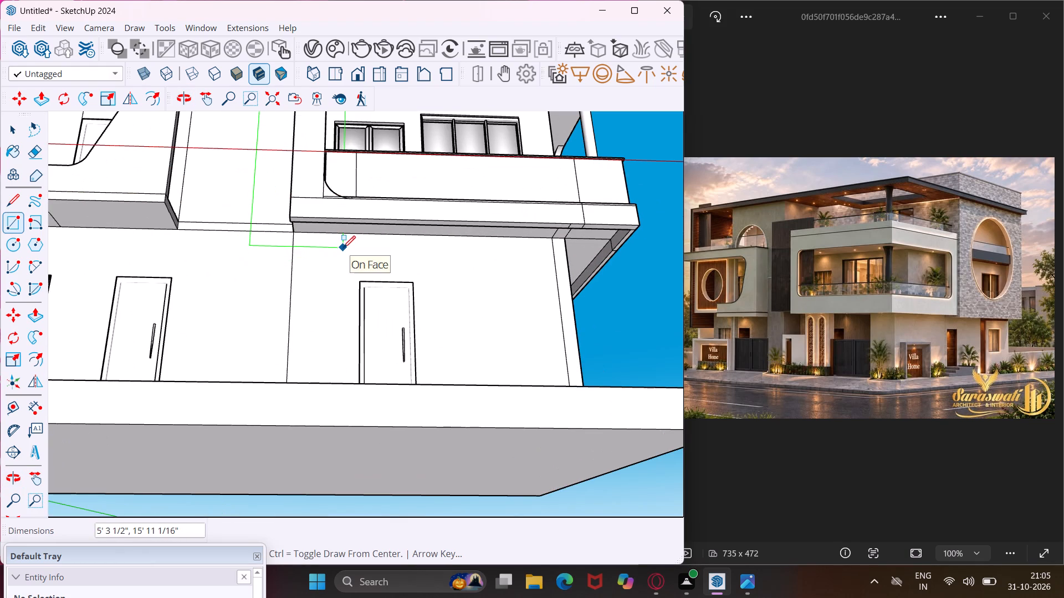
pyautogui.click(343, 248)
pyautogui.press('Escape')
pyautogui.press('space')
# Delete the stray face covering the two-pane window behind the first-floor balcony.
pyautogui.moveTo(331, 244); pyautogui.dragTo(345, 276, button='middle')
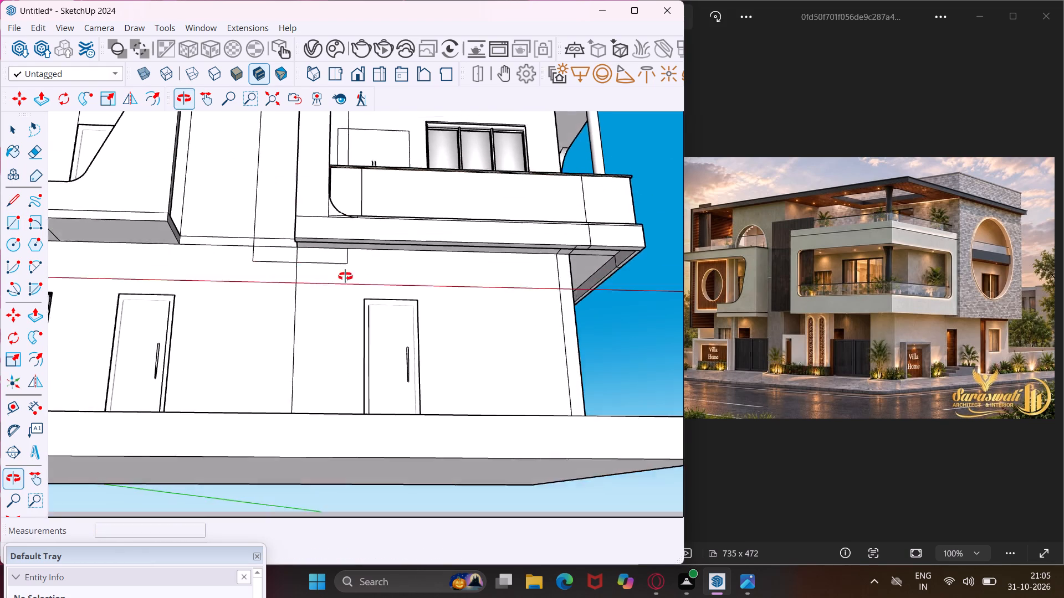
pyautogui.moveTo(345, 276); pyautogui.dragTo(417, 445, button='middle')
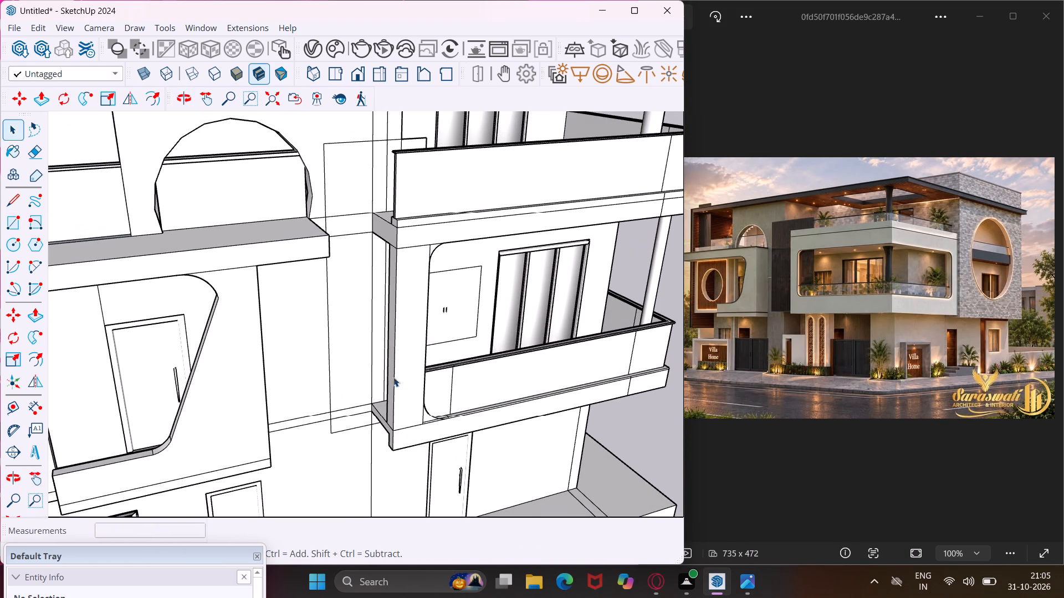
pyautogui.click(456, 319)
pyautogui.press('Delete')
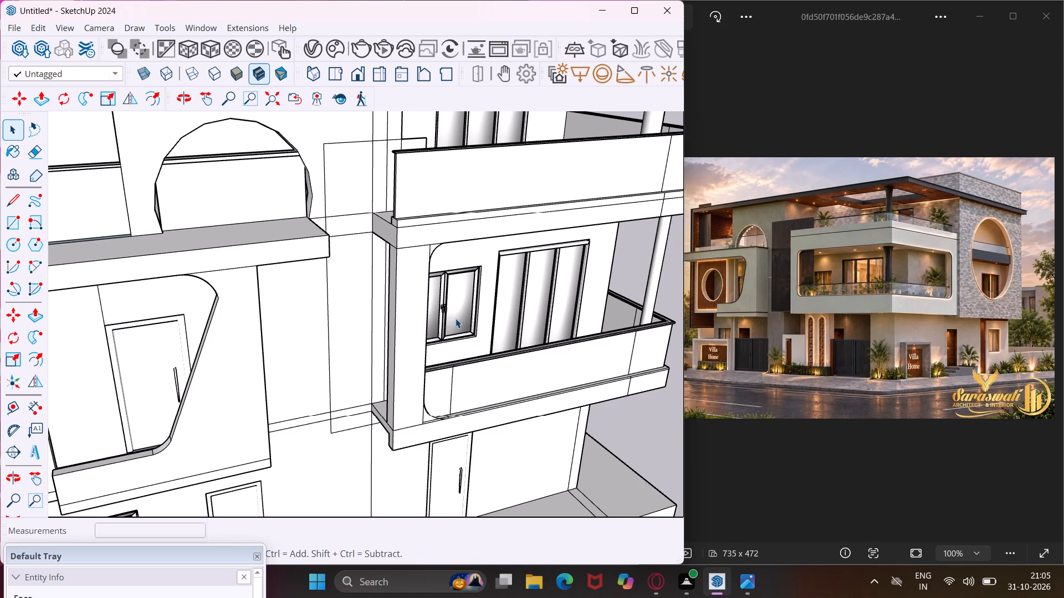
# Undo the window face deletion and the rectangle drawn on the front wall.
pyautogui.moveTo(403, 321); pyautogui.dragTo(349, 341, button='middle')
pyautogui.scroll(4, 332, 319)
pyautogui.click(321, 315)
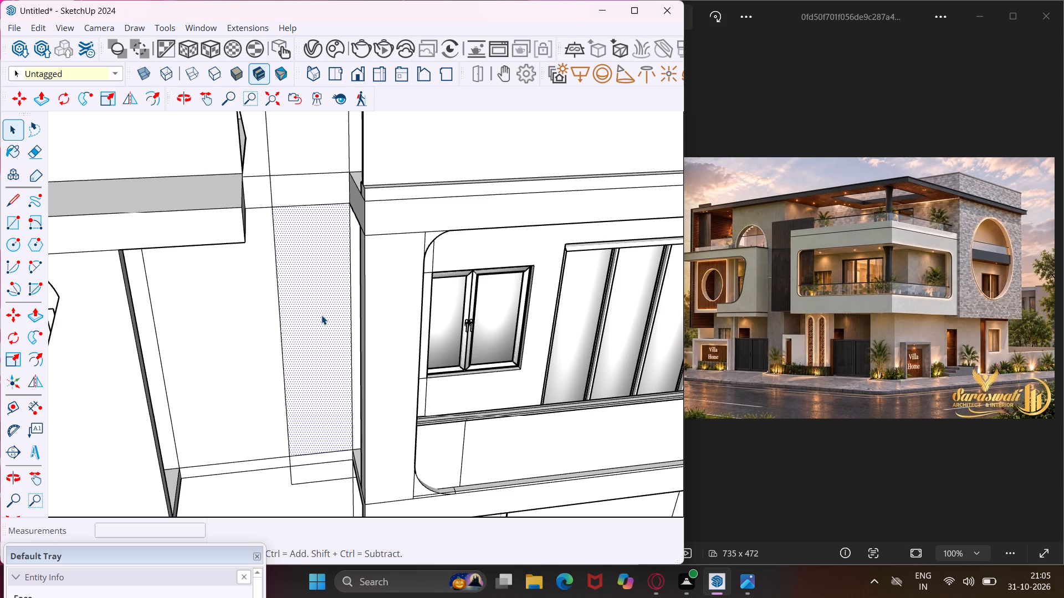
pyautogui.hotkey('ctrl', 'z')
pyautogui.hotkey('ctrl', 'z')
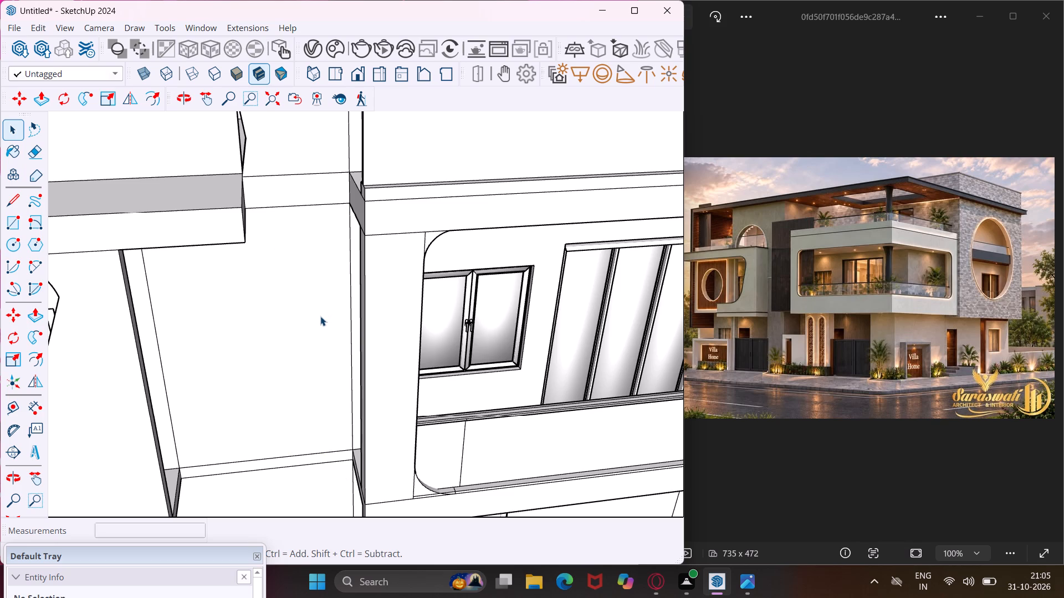
# Choose the Brick Tumbled material from the Brick, Cladding and Siding collection for painting the villa's walls.
pyautogui.scroll(-10, 320, 316)
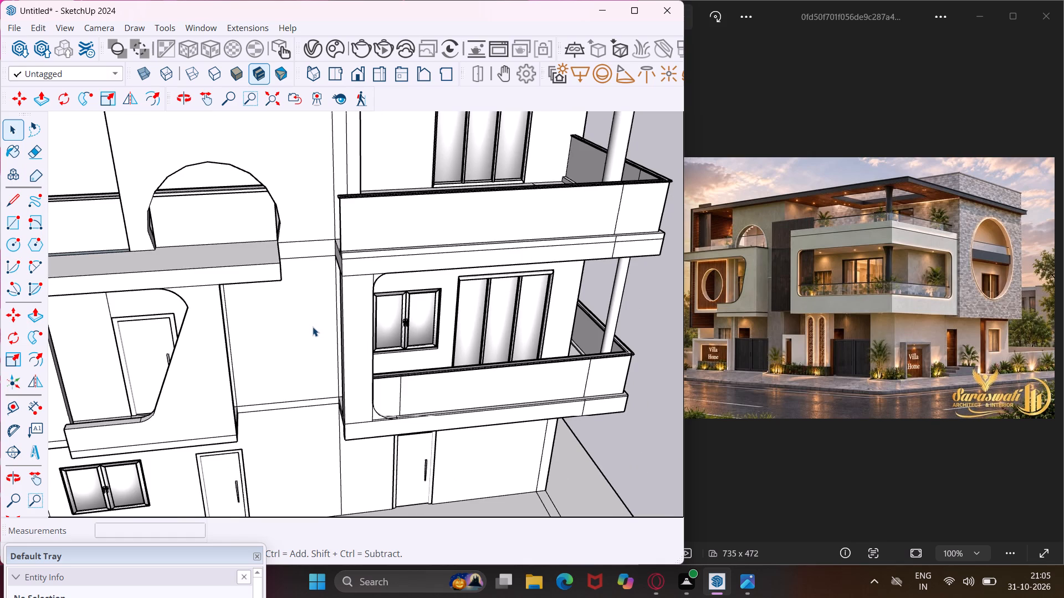
pyautogui.moveTo(356, 357); pyautogui.dragTo(227, 368, button='middle')
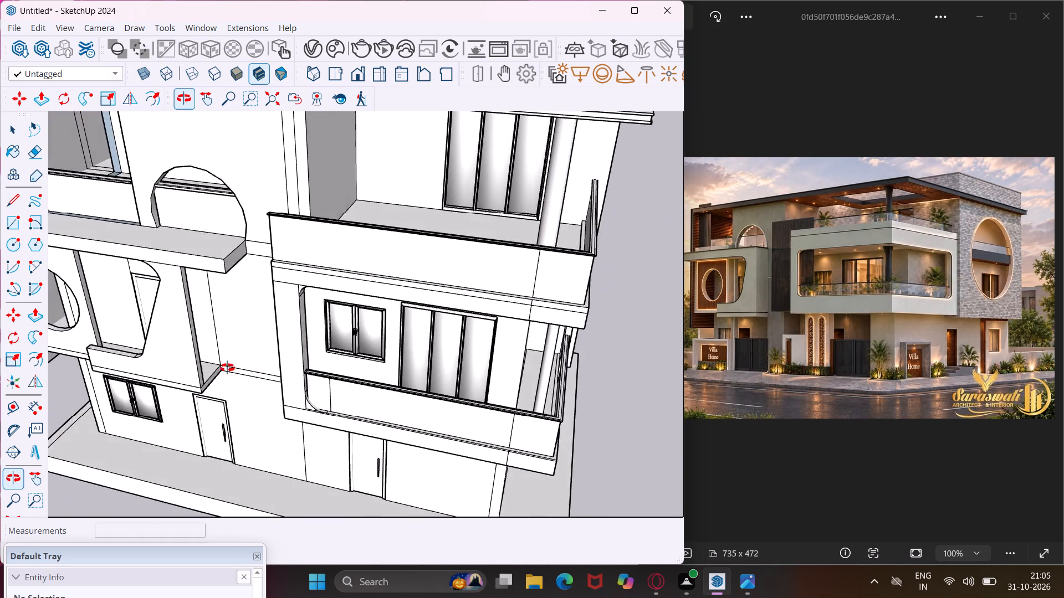
pyautogui.moveTo(227, 368); pyautogui.dragTo(217, 359, button='middle')
pyautogui.scroll(-5, 190, 372)
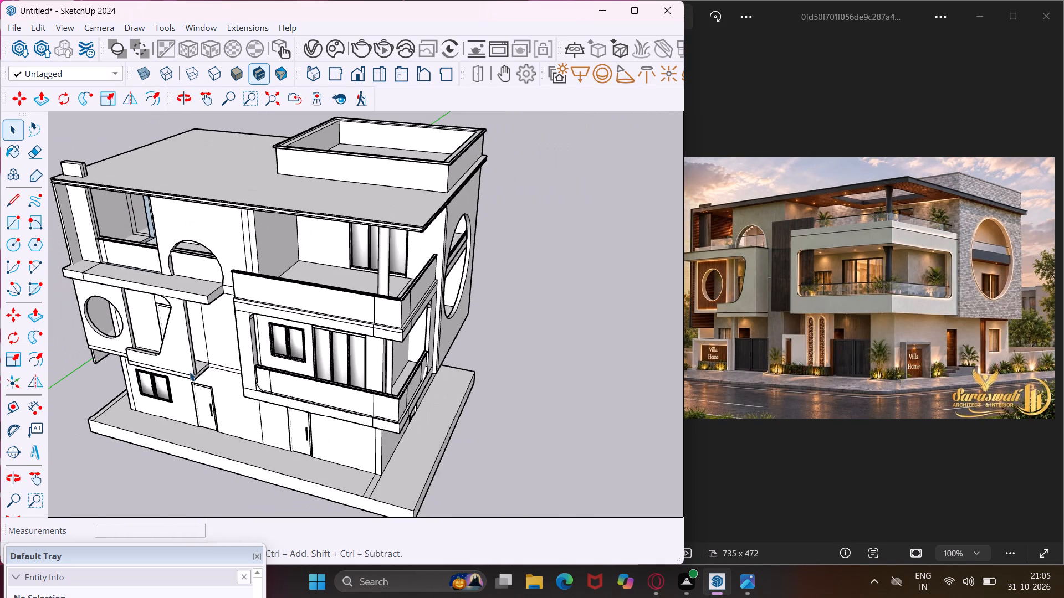
pyautogui.moveTo(190, 372); pyautogui.dragTo(233, 312, button='middle')
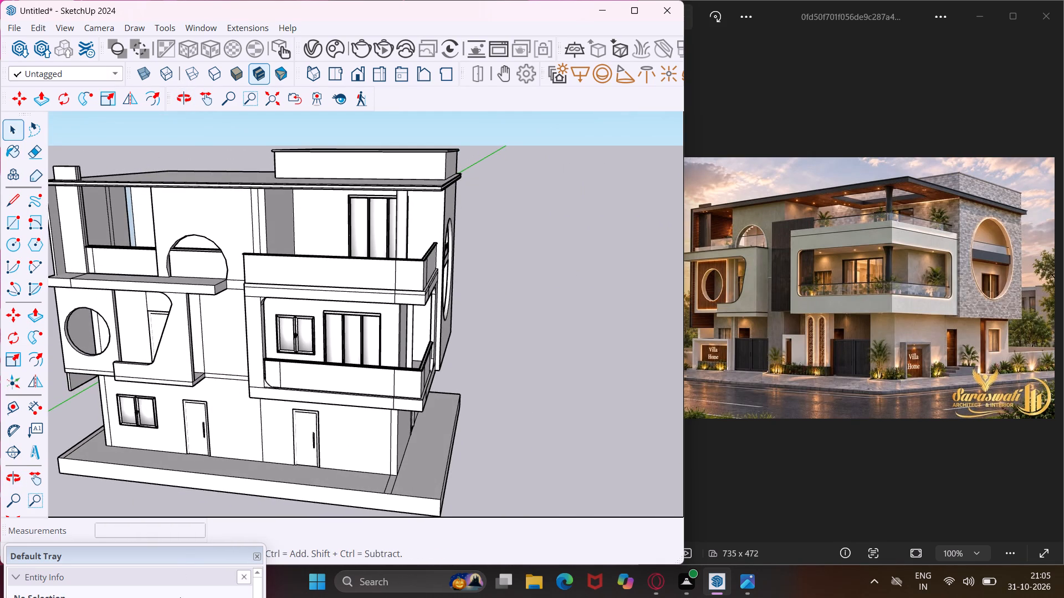
pyautogui.moveTo(182, 557); pyautogui.dragTo(635, 371)
pyautogui.click(474, 393)
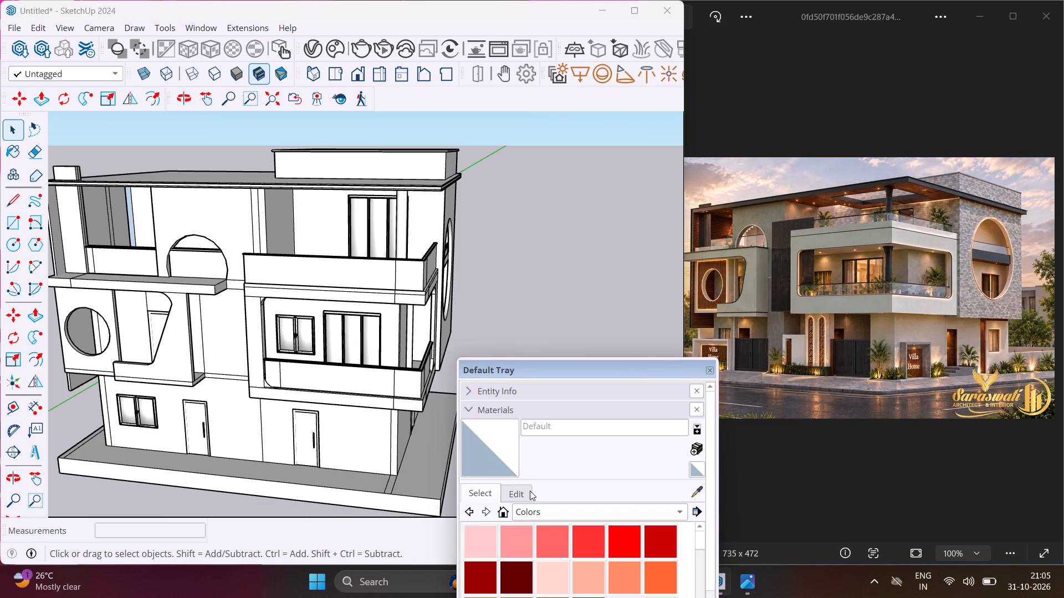
pyautogui.click(488, 496)
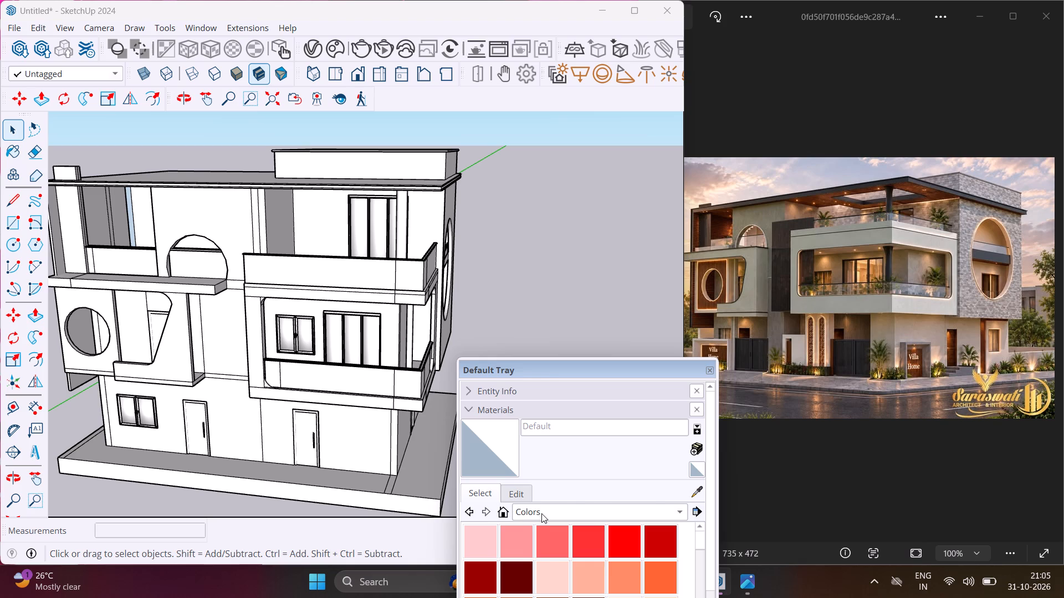
pyautogui.click(541, 513)
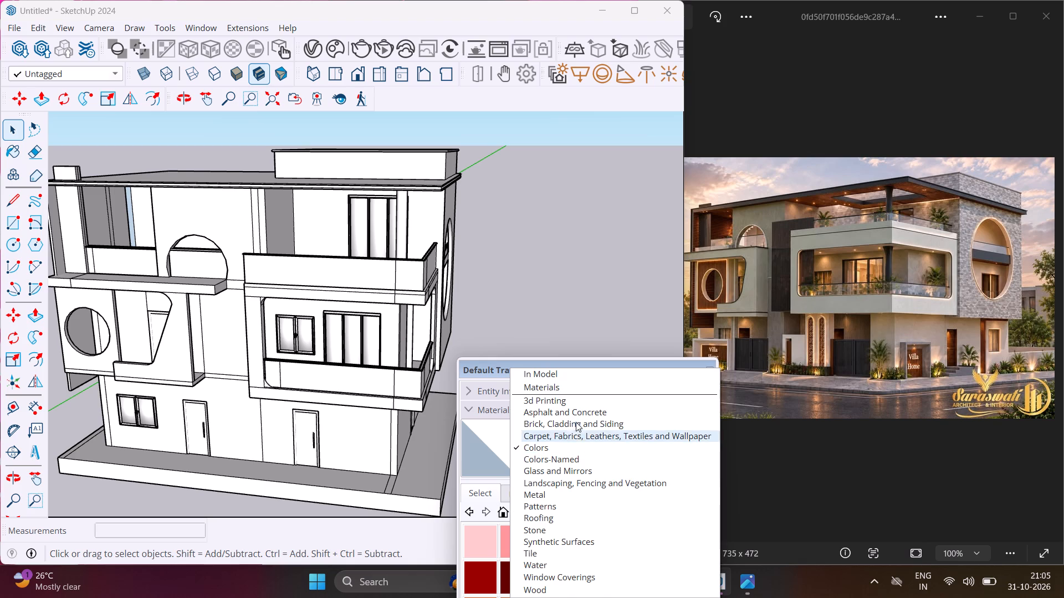
pyautogui.click(576, 421)
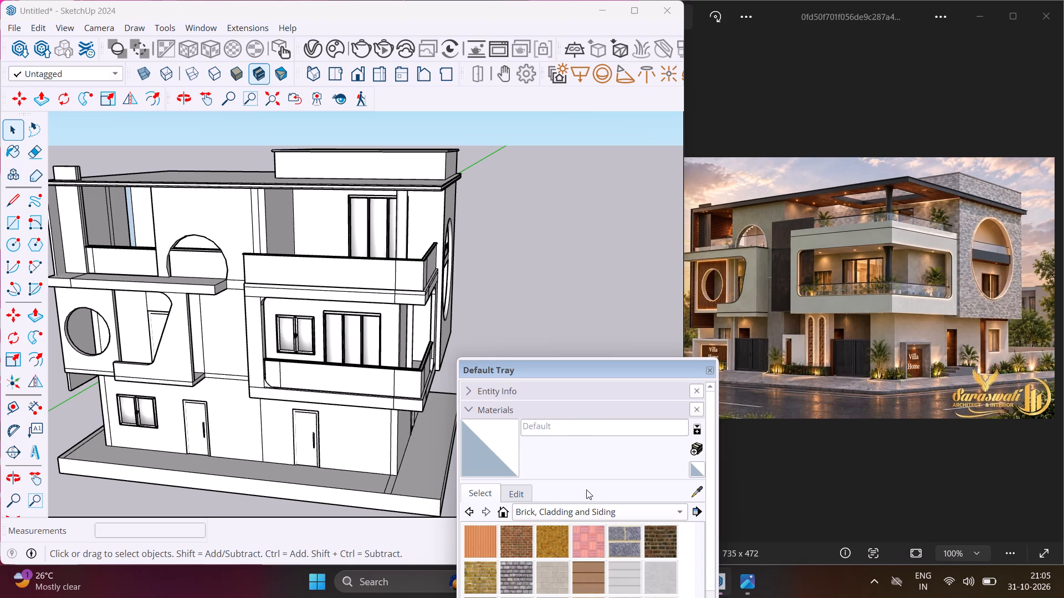
pyautogui.scroll(-4, 534, 568)
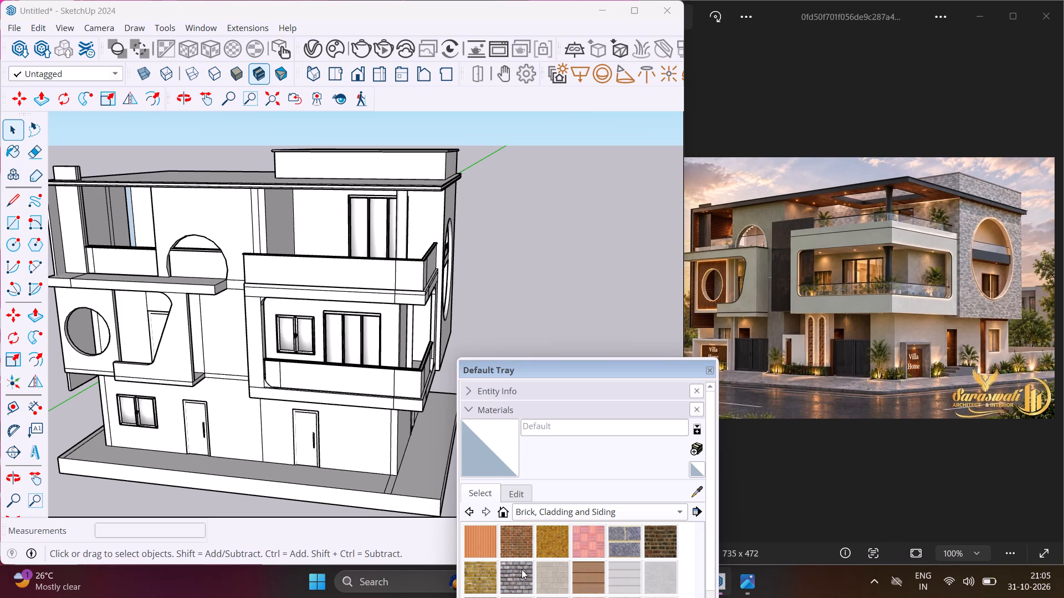
pyautogui.click(521, 570)
pyautogui.scroll(-2, 524, 570)
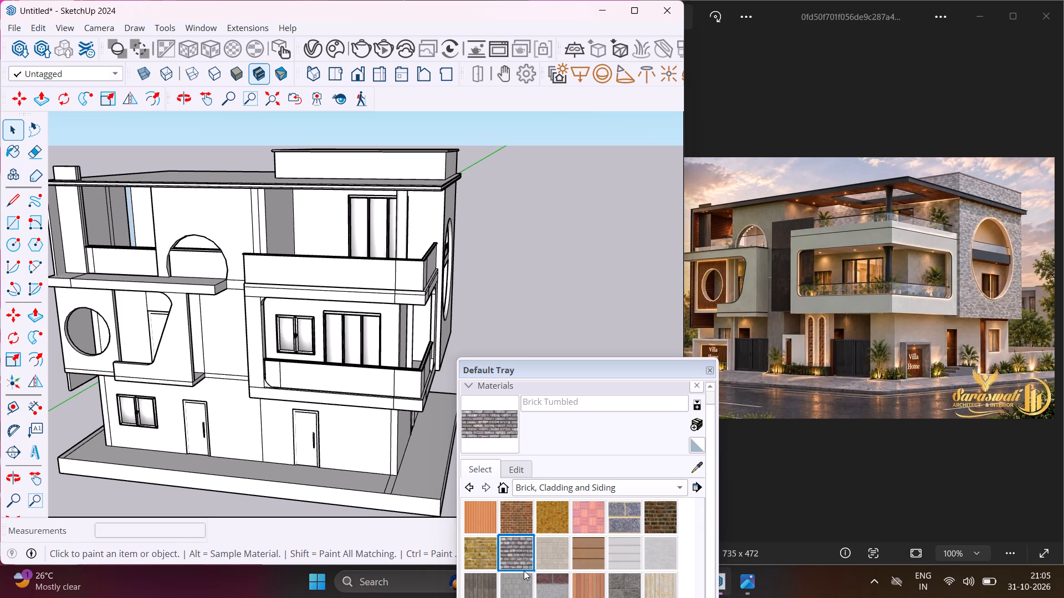
pyautogui.scroll(-3, 524, 570)
pyautogui.moveTo(588, 374); pyautogui.dragTo(659, 334)
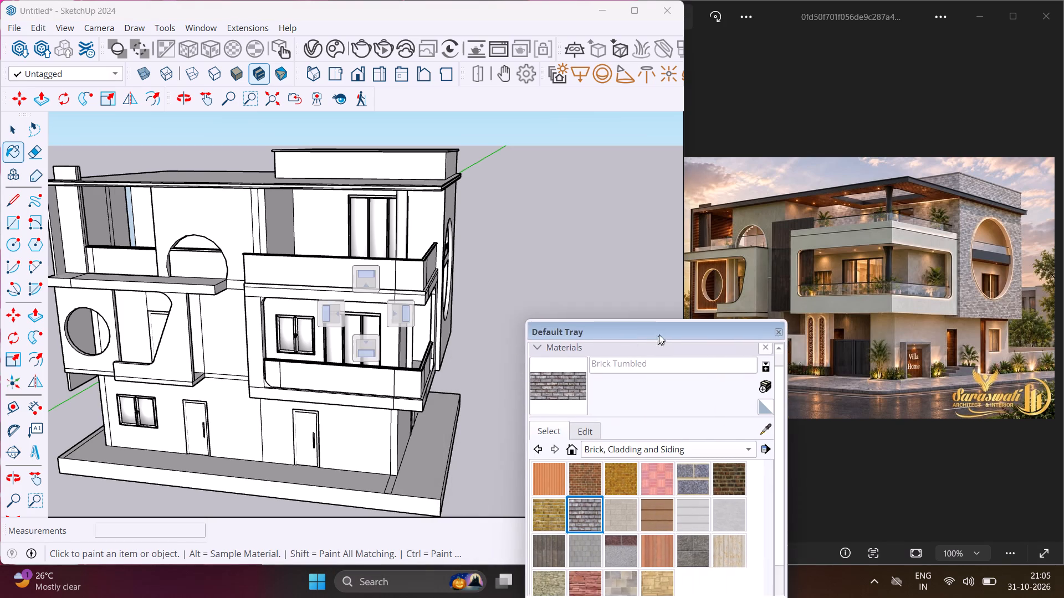
pyautogui.moveTo(659, 334); pyautogui.dragTo(694, 282)
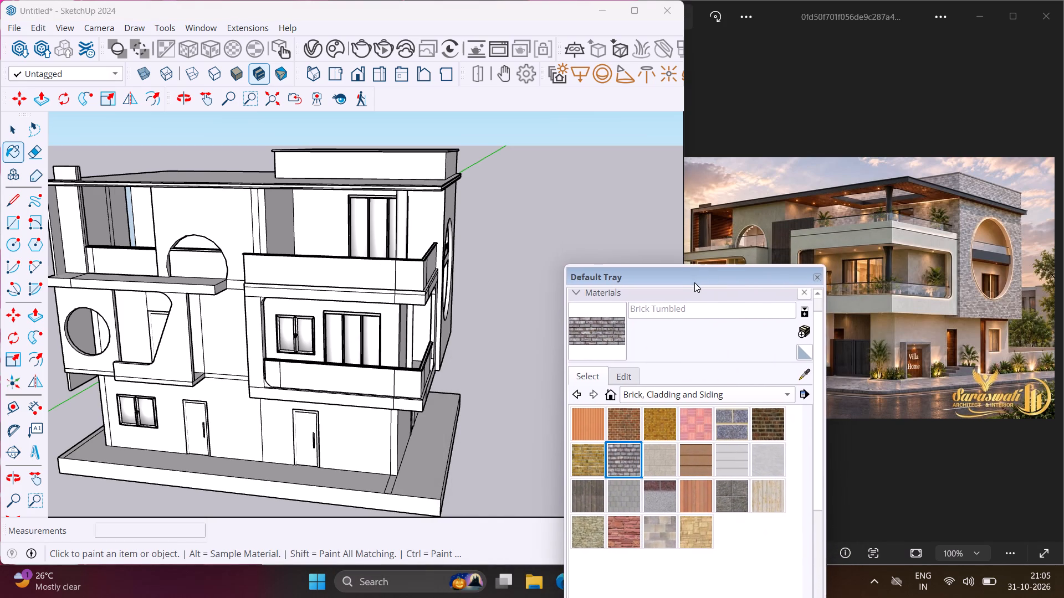
pyautogui.moveTo(694, 282); pyautogui.dragTo(661, 307)
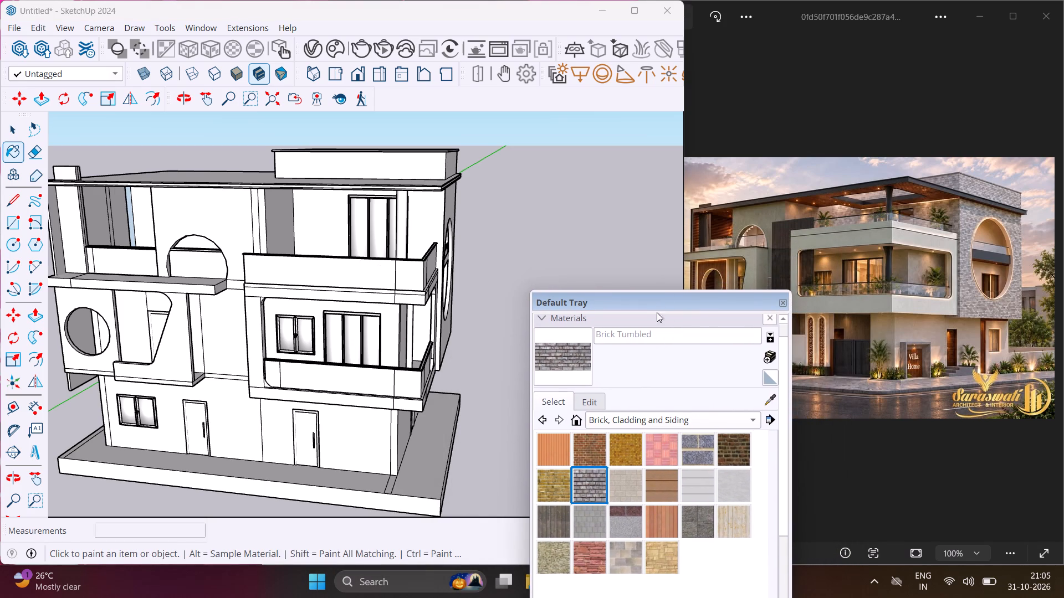
# Paint the top-floor wall behind the upper balcony and the front of the rooftop parapet with Brick Tumbled.
pyautogui.scroll(4, 426, 214)
pyautogui.click(426, 214)
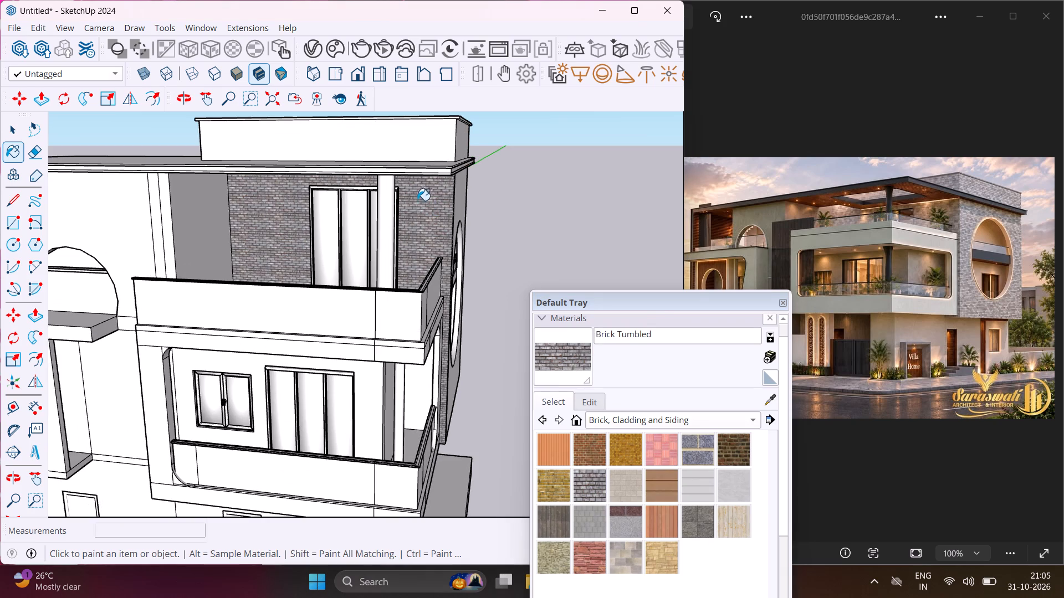
pyautogui.click(406, 157)
# Paint the parapet's side face, the side wall around the round opening and its narrow corner strip with Brick Tumbled.
pyautogui.moveTo(431, 148); pyautogui.dragTo(390, 174, button='middle')
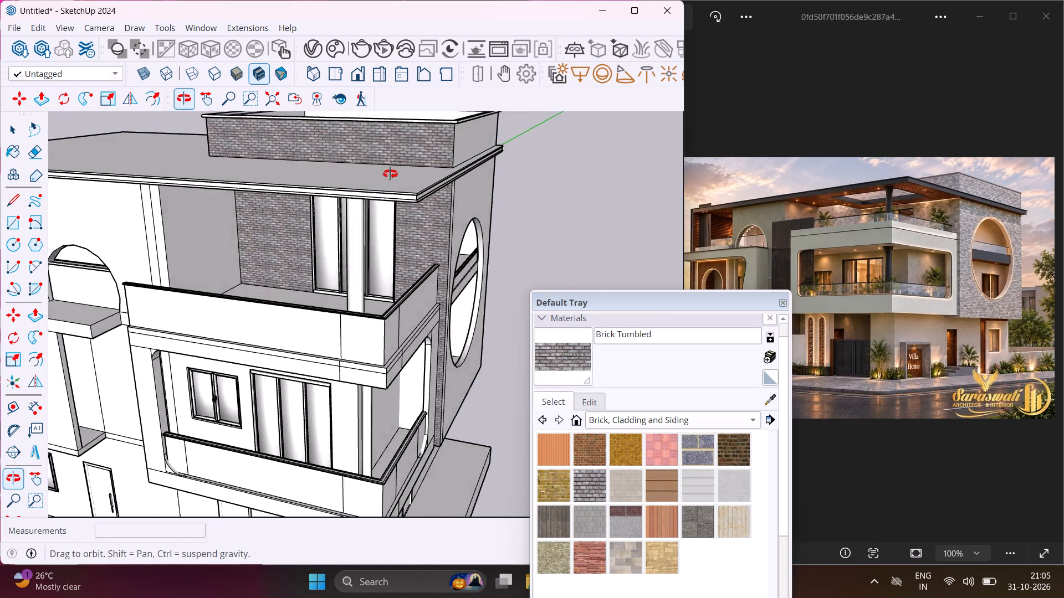
pyautogui.moveTo(390, 174); pyautogui.dragTo(252, 217, button='middle')
pyautogui.click(470, 156)
pyautogui.click(456, 214)
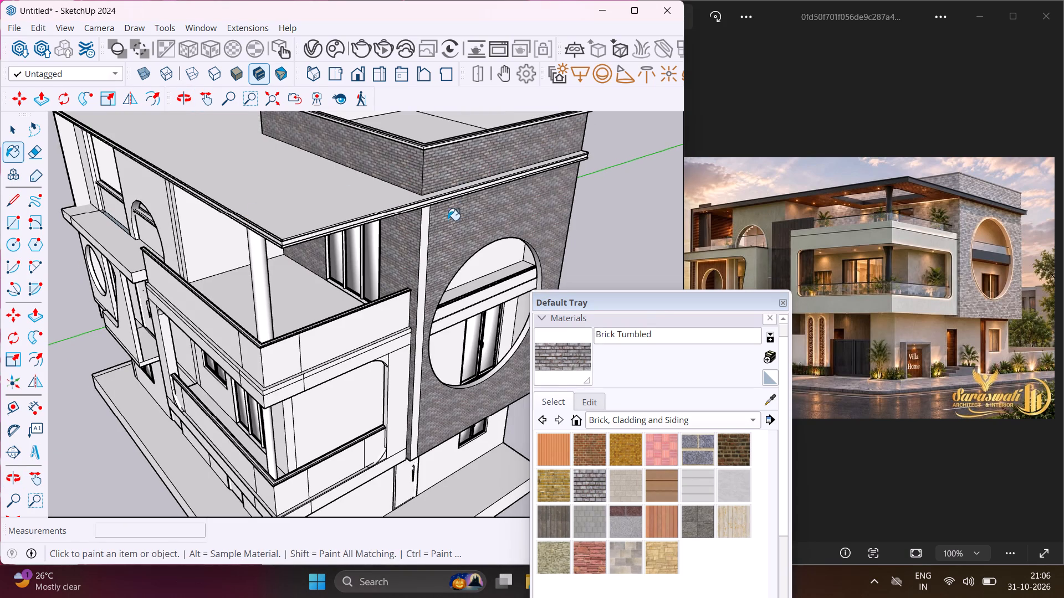
pyautogui.scroll(8, 425, 227)
pyautogui.click(420, 230)
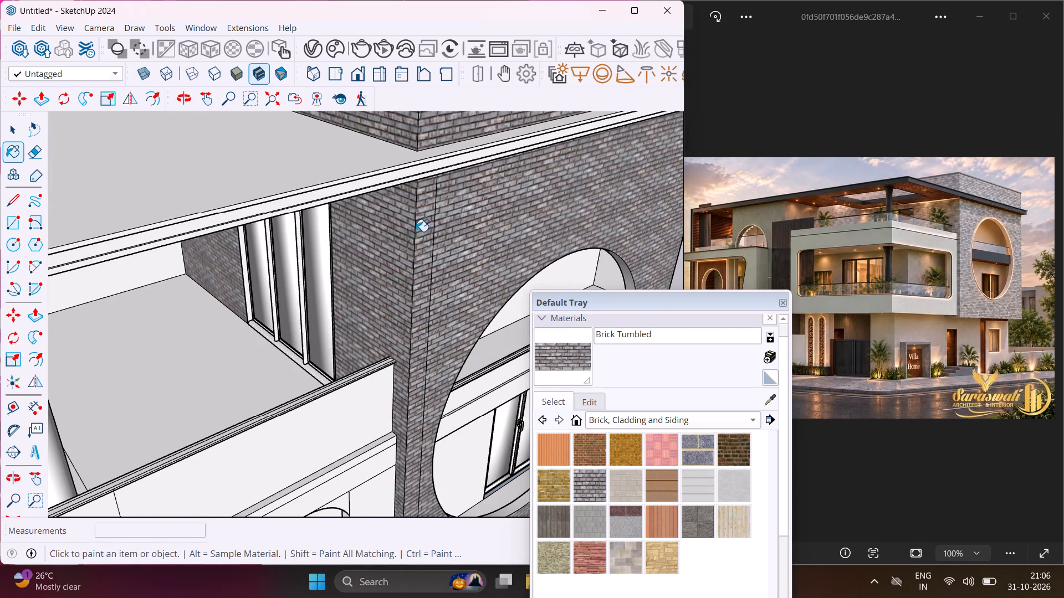
# Paint the underside and adjoining thin face at the front end of the projecting side wall with Brick Tumbled.
pyautogui.scroll(-13, 415, 224)
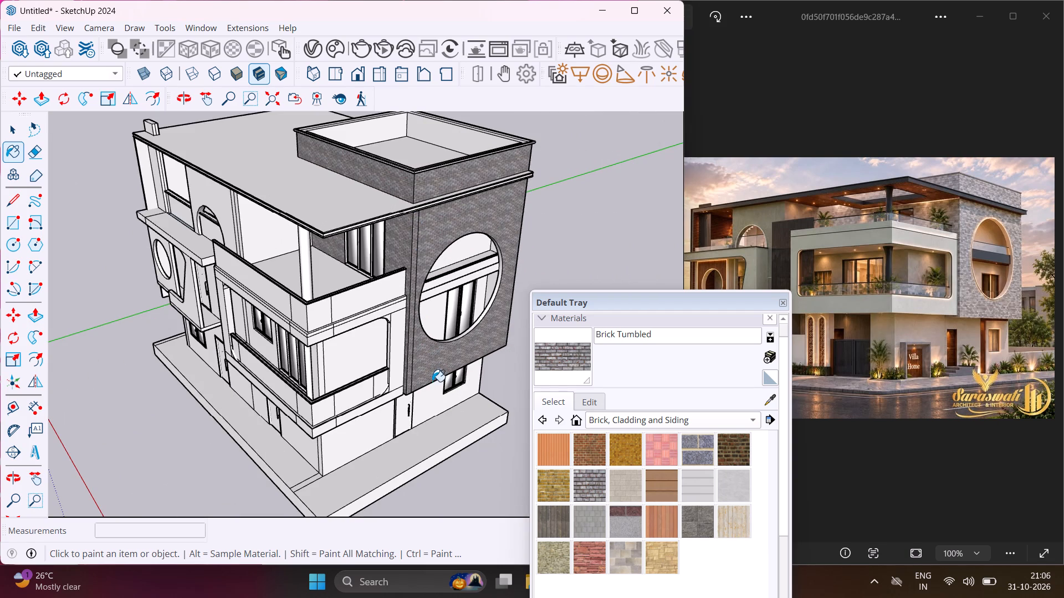
pyautogui.moveTo(432, 382); pyautogui.dragTo(526, 92, button='middle')
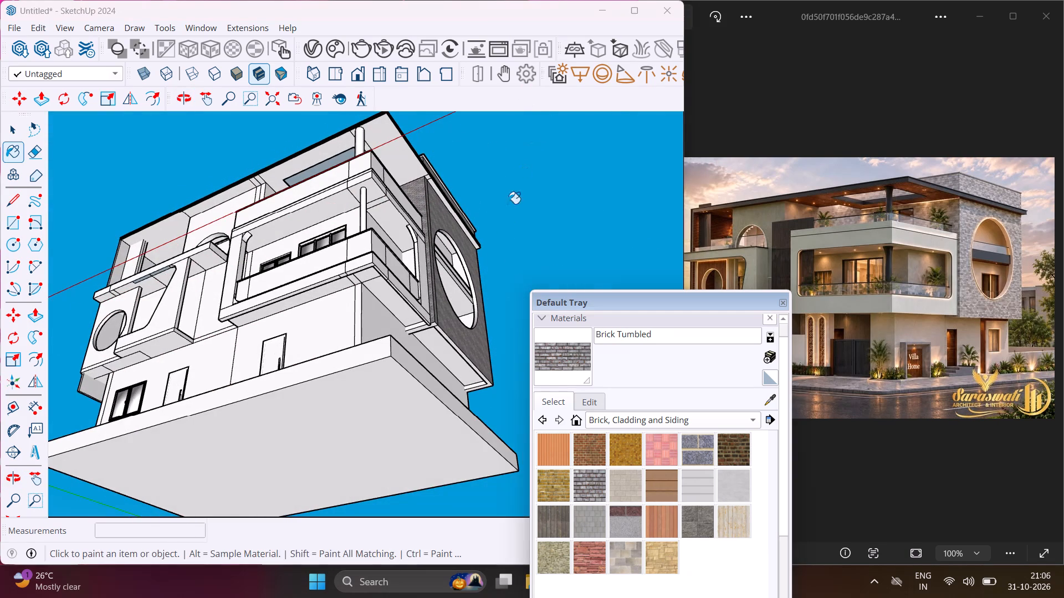
pyautogui.scroll(12, 461, 354)
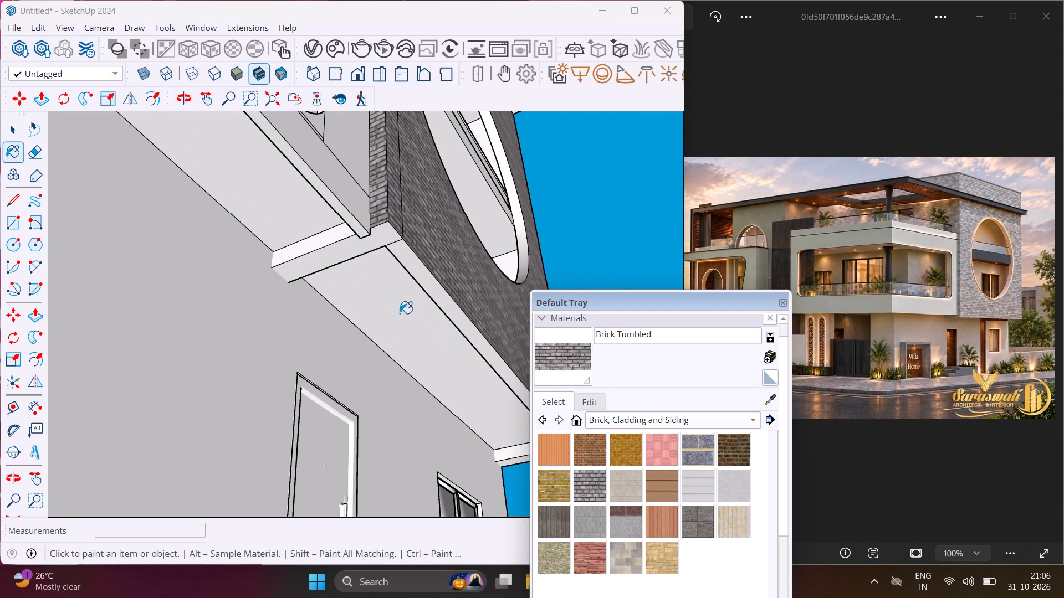
pyautogui.click(378, 240)
pyautogui.scroll(-6, 269, 312)
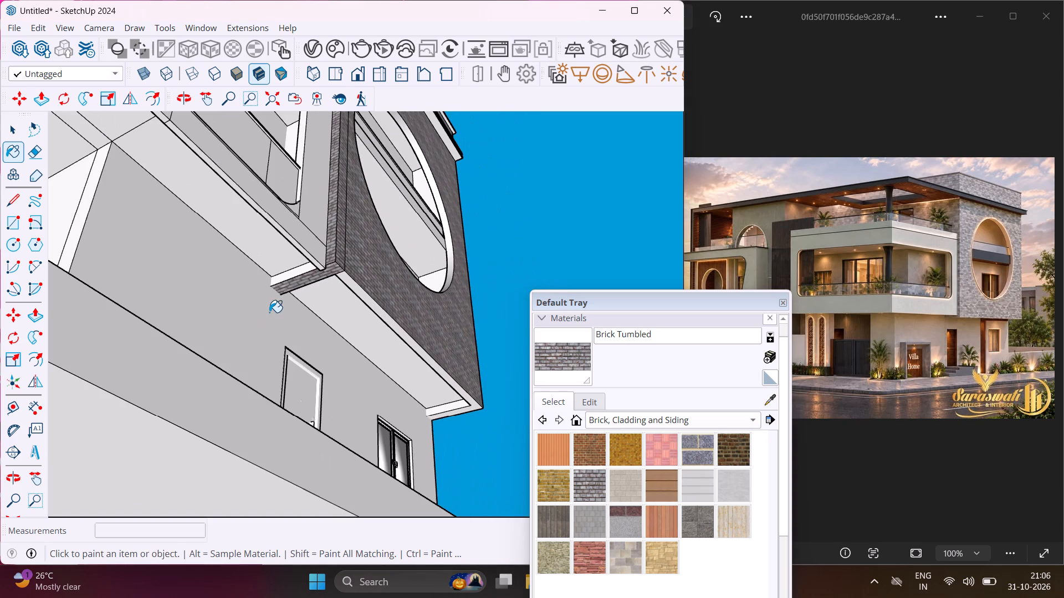
pyautogui.scroll(8, 280, 280)
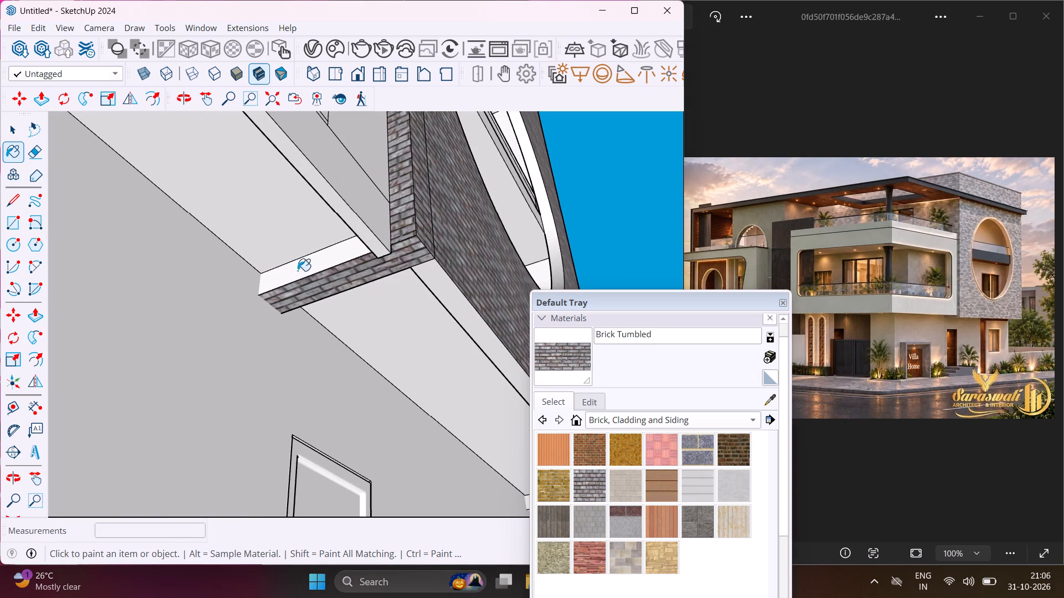
pyautogui.click(299, 270)
# Paint the long underside strip of the projecting side wall and its rear return's inner face with Brick Tumbled.
pyautogui.scroll(-8, 260, 291)
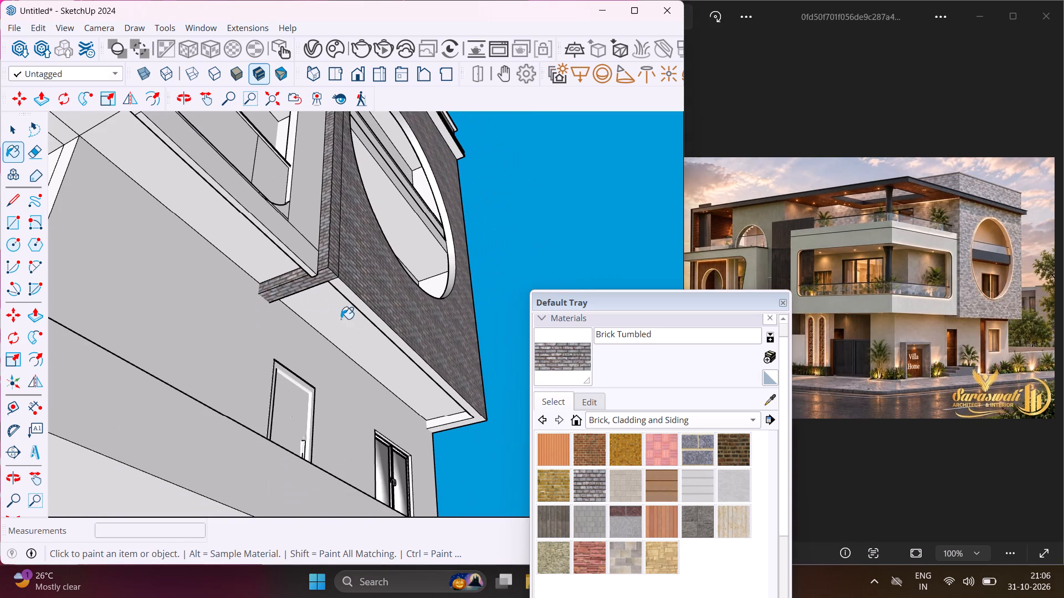
pyautogui.scroll(8, 469, 427)
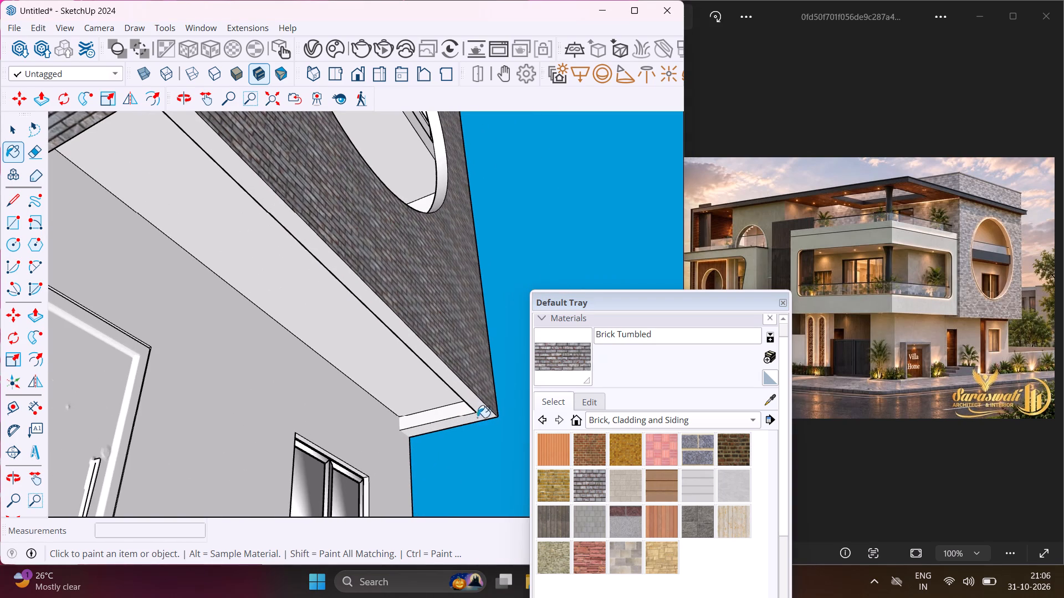
pyautogui.click(479, 410)
pyautogui.scroll(4, 479, 410)
pyautogui.moveTo(467, 410); pyautogui.dragTo(519, 421, button='middle')
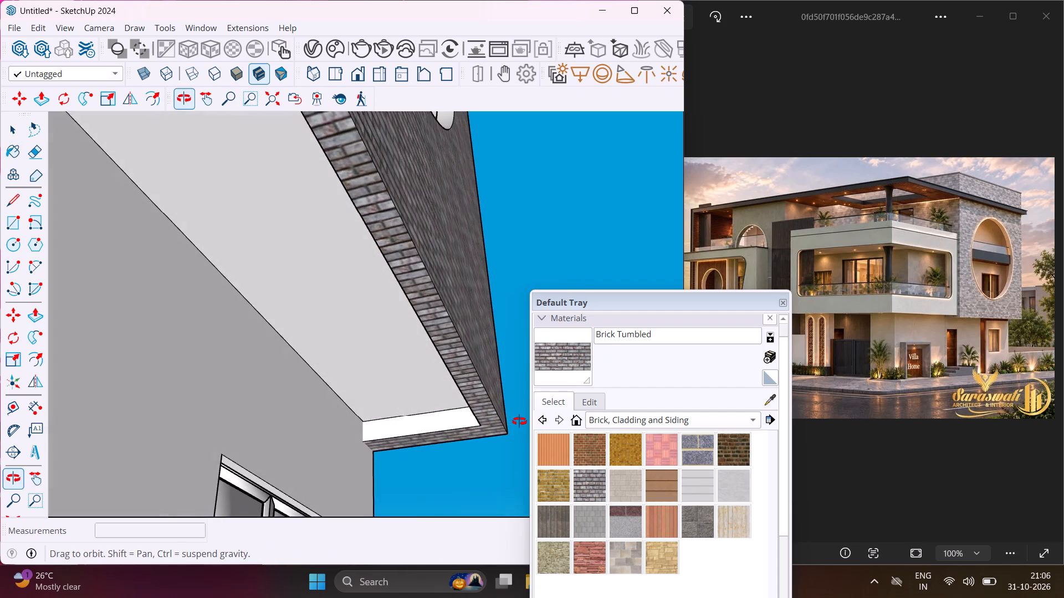
pyautogui.moveTo(519, 421); pyautogui.dragTo(520, 421, button='middle')
pyautogui.scroll(8, 469, 413)
pyautogui.click(457, 425)
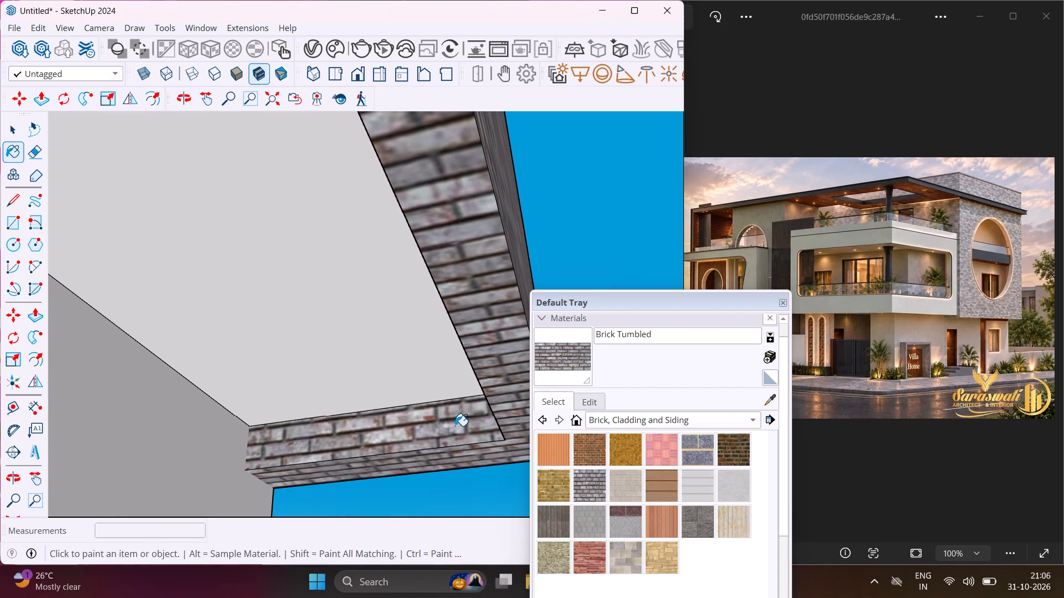
# Inspect the brick cladding on the side wall, upper balcony wall and rooftop parapet from several angles, with painting ended.
pyautogui.scroll(-4, 326, 446)
pyautogui.scroll(-14, 391, 422)
pyautogui.moveTo(388, 425); pyautogui.dragTo(388, 467, button='middle')
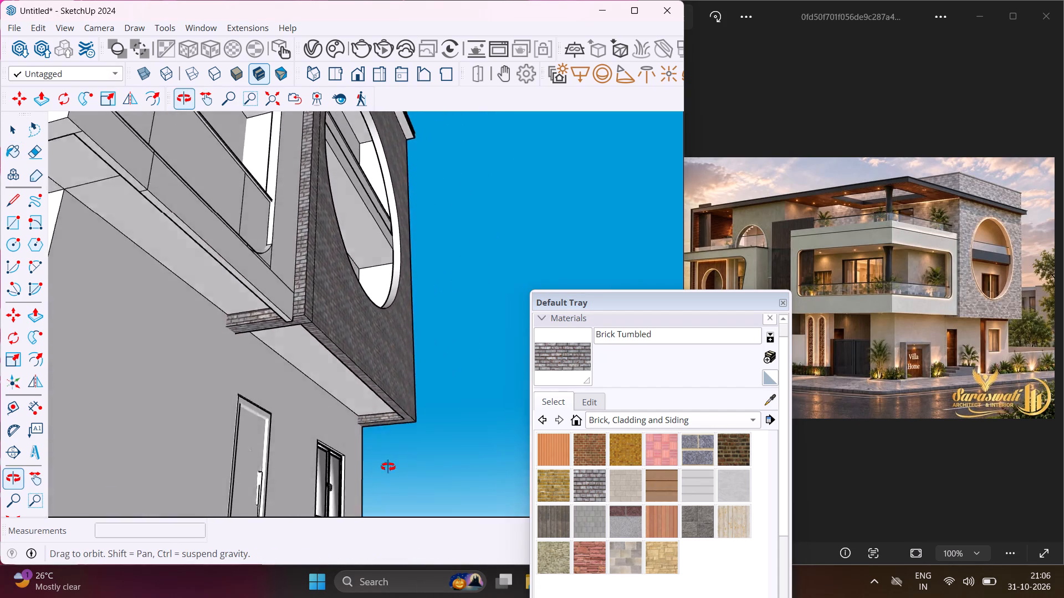
pyautogui.moveTo(388, 467); pyautogui.dragTo(403, 540, button='middle')
pyautogui.scroll(-5, 397, 472)
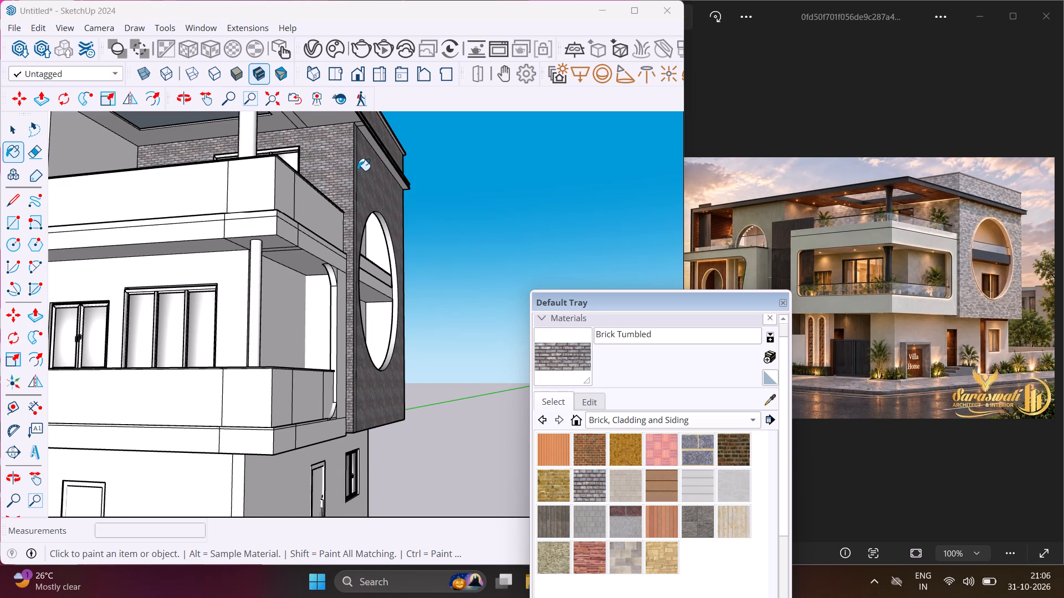
pyautogui.moveTo(357, 171); pyautogui.dragTo(370, 316, button='middle')
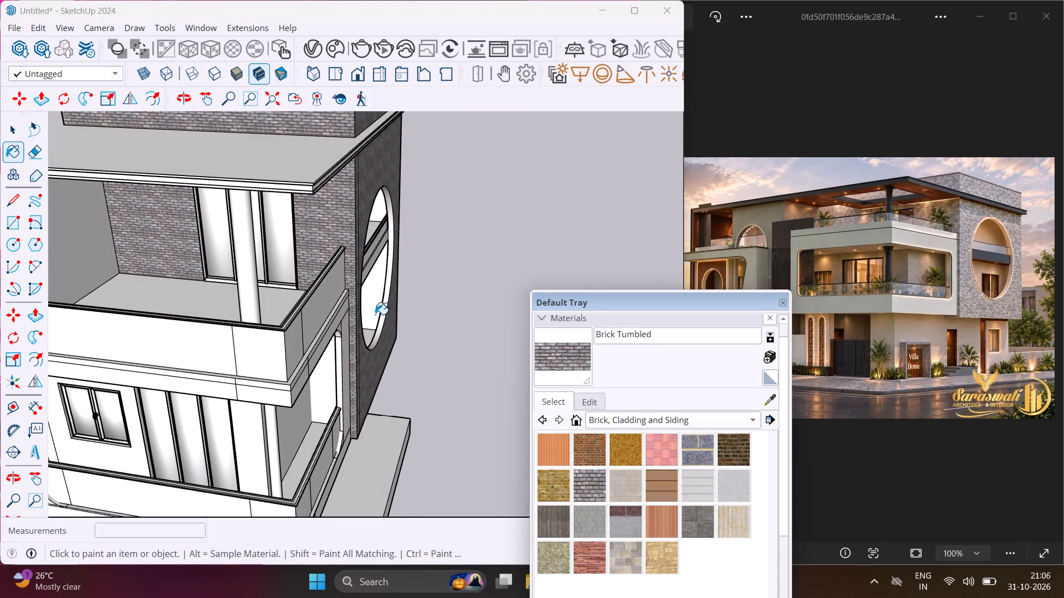
pyautogui.scroll(-5, 375, 315)
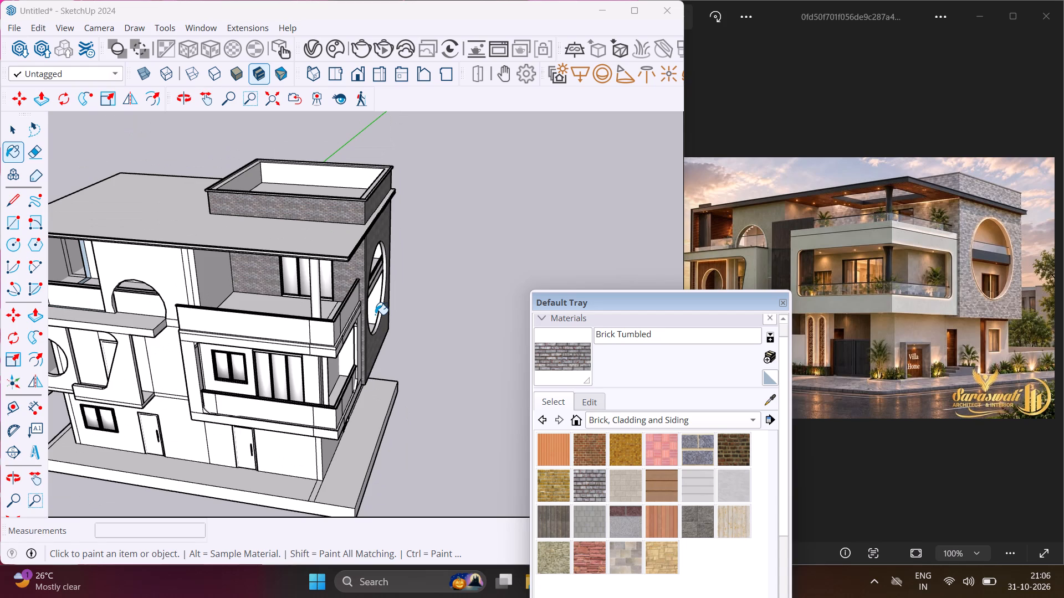
pyautogui.press('Escape')
pyautogui.press('space')
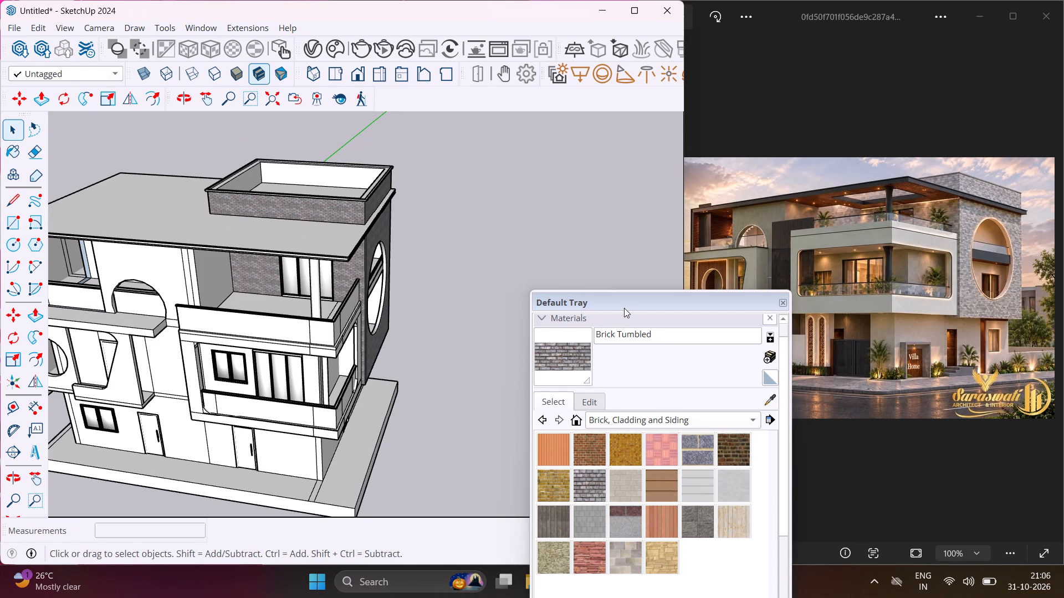
pyautogui.moveTo(624, 308); pyautogui.dragTo(602, 433)
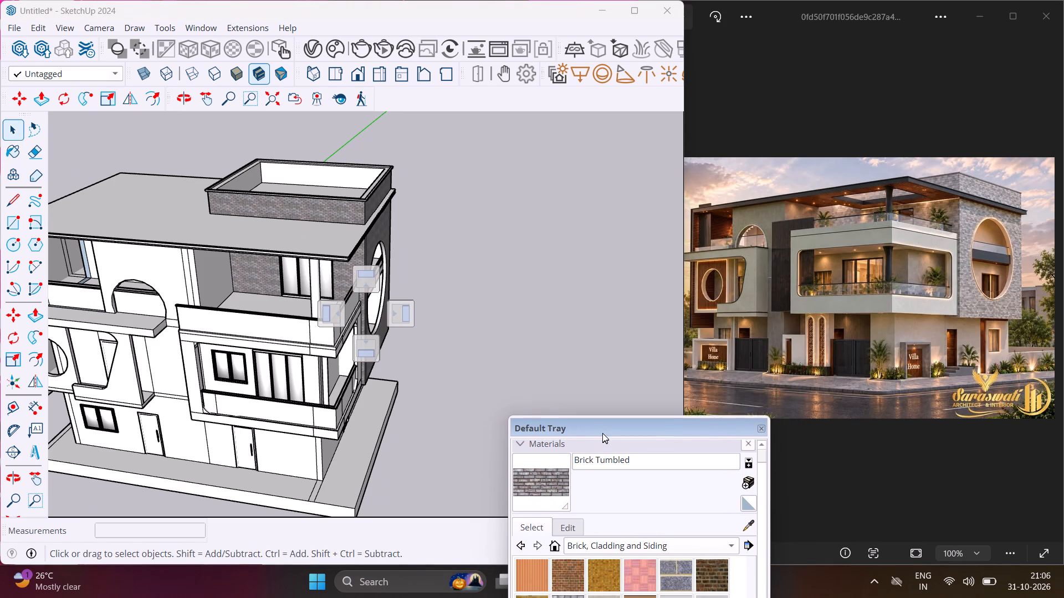
pyautogui.moveTo(602, 433); pyautogui.dragTo(602, 395)
pyautogui.scroll(-4, 436, 402)
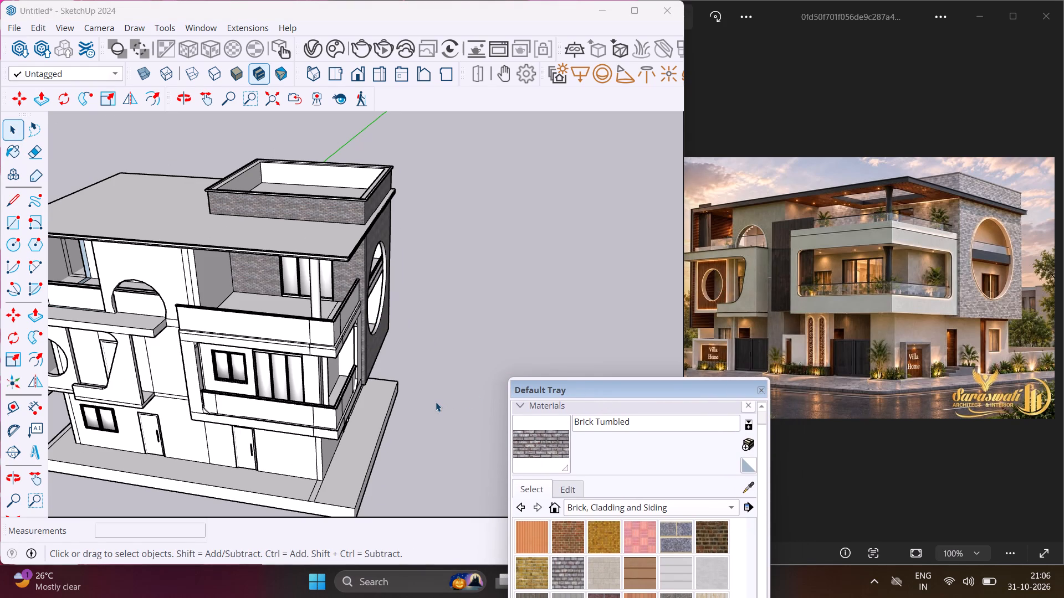
pyautogui.scroll(-2, 436, 402)
pyautogui.scroll(-3, 369, 444)
pyautogui.moveTo(363, 451); pyautogui.dragTo(337, 401, button='middle')
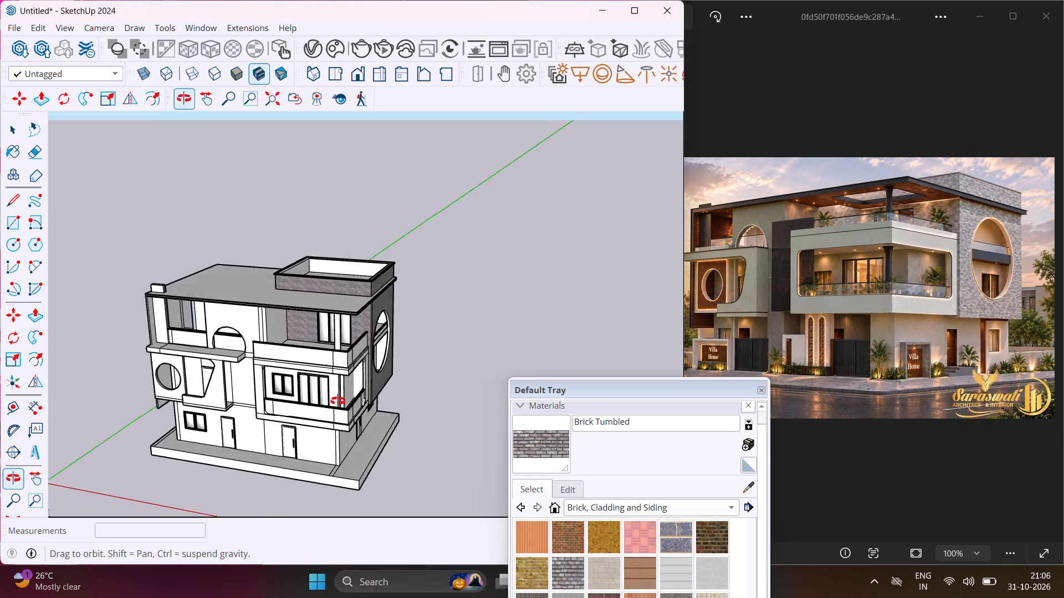
# Save the villa model as 0061 in the FUJI folder on the Desktop, as a SketchUp model file.
pyautogui.moveTo(337, 401); pyautogui.dragTo(325, 378, button='middle')
pyautogui.scroll(4, 345, 466)
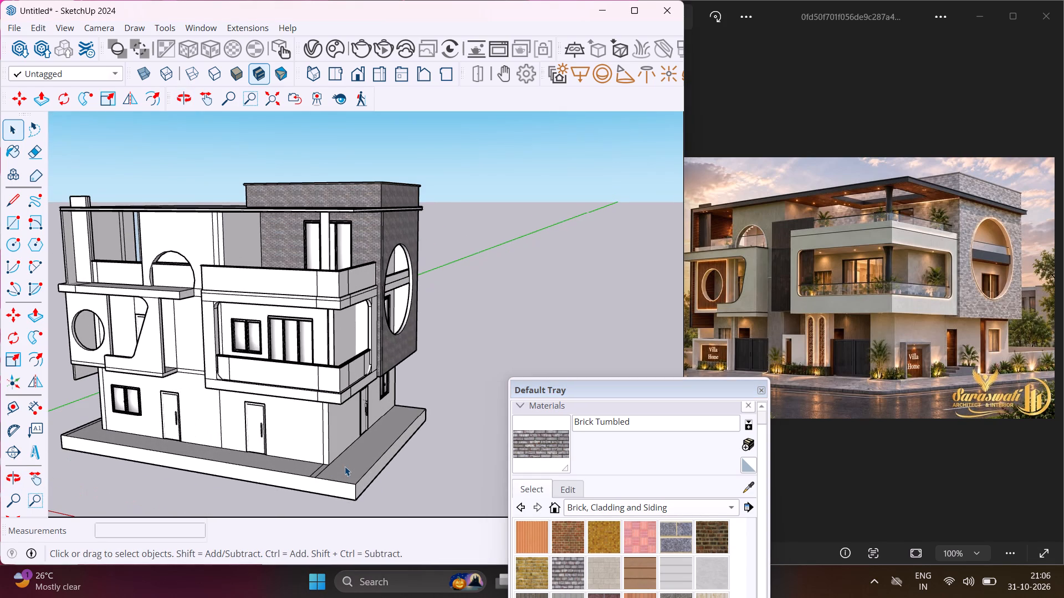
pyautogui.scroll(-4, 345, 466)
pyautogui.moveTo(345, 468); pyautogui.dragTo(337, 424, button='middle')
pyautogui.scroll(3, 346, 455)
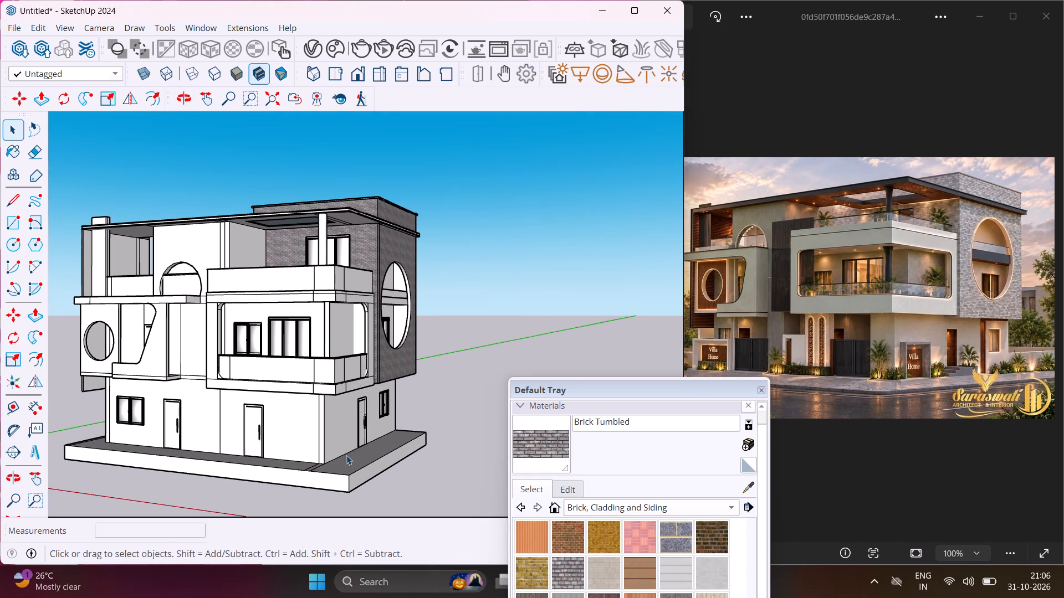
pyautogui.hotkey('ctrl', 's')
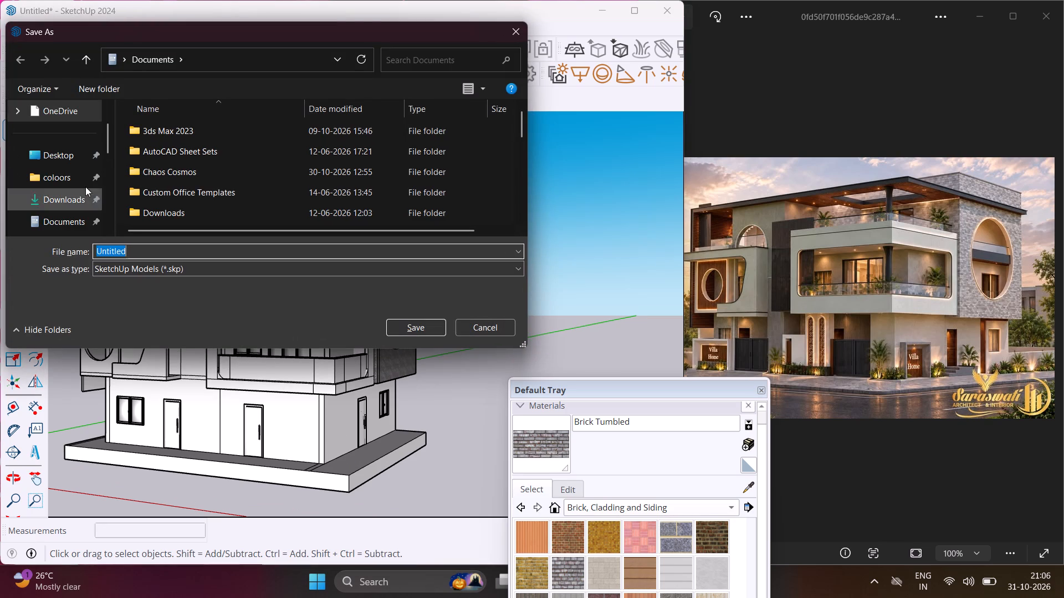
pyautogui.click(76, 165)
pyautogui.doubleClick(158, 148)
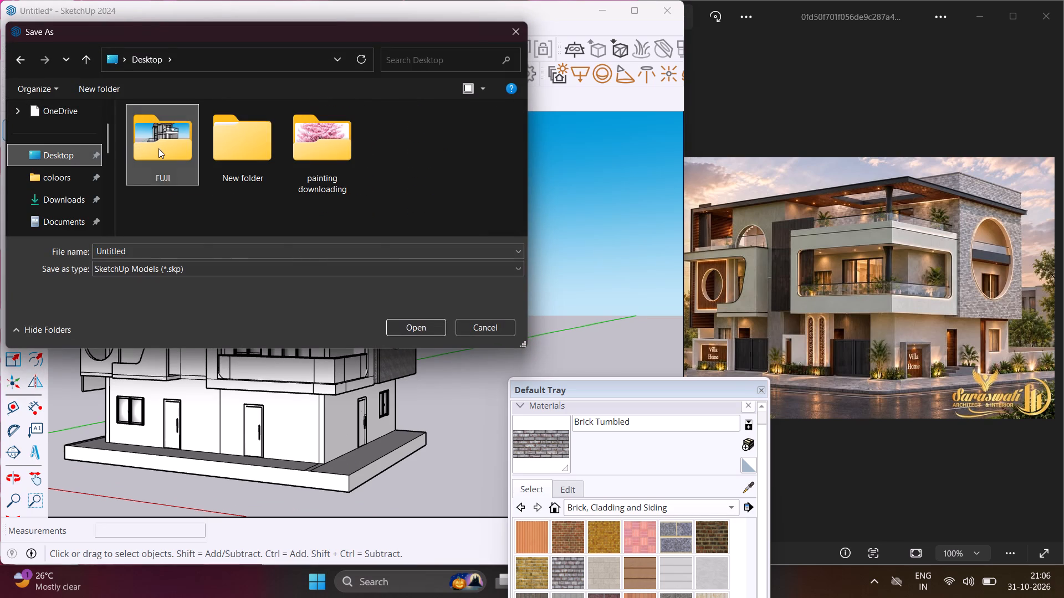
pyautogui.scroll(-6, 231, 224)
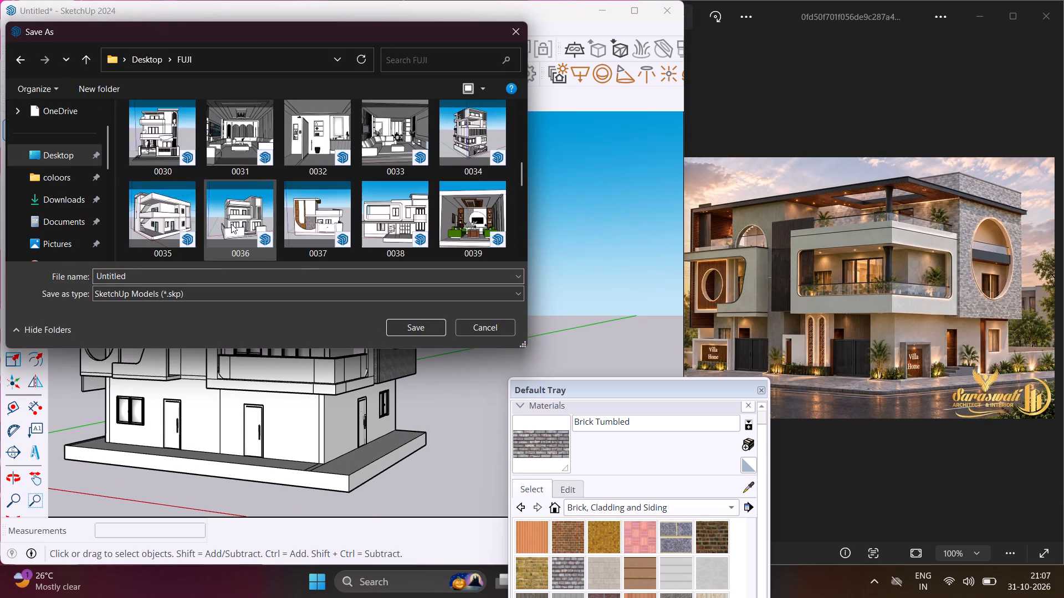
pyautogui.scroll(-10, 231, 224)
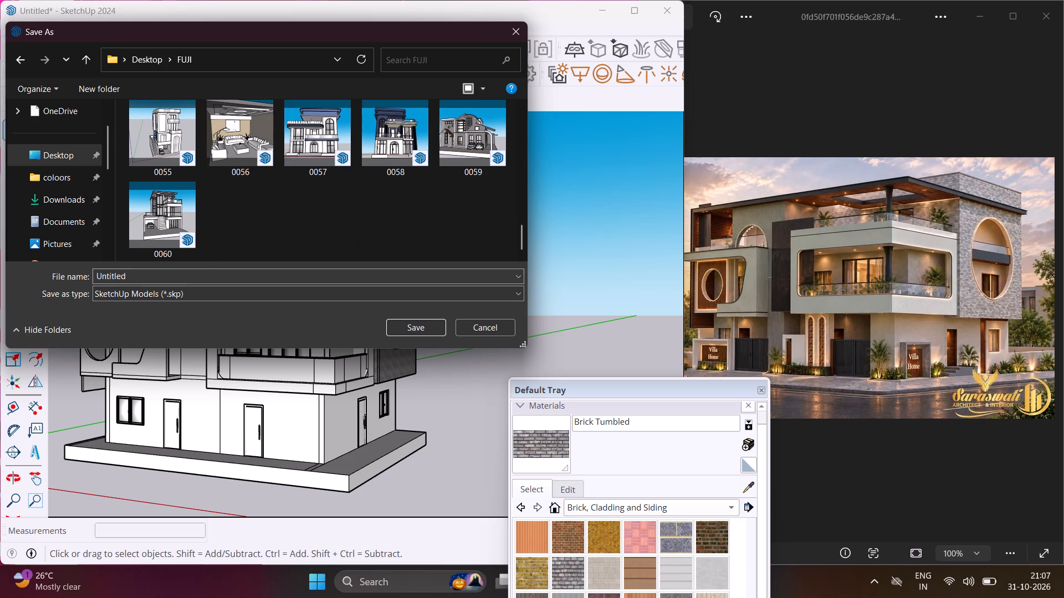
pyautogui.click(201, 273)
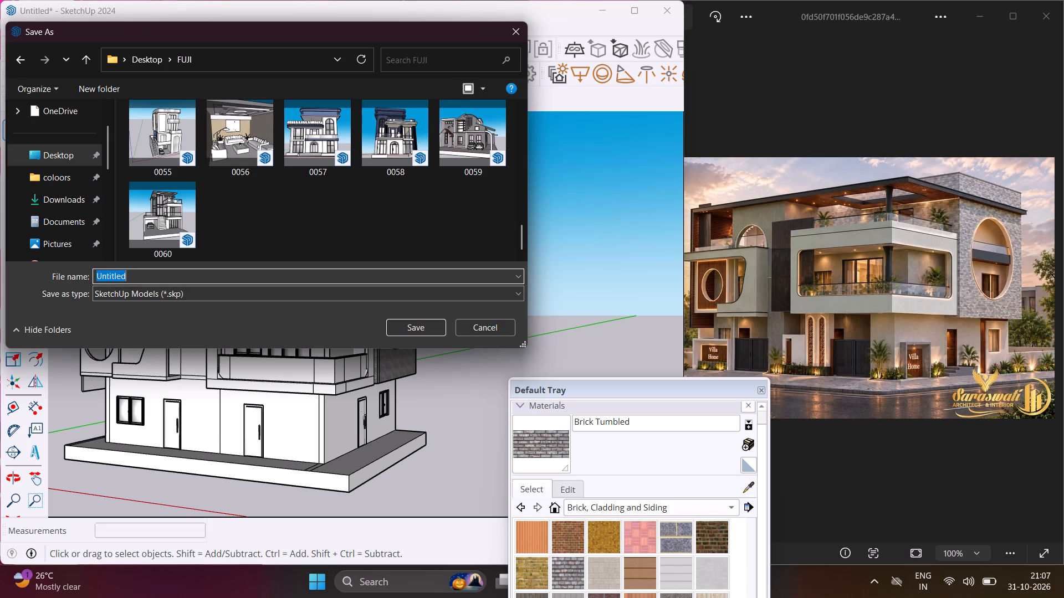
pyautogui.press('BackSpace')
pyautogui.write('00')
pyautogui.write('61')
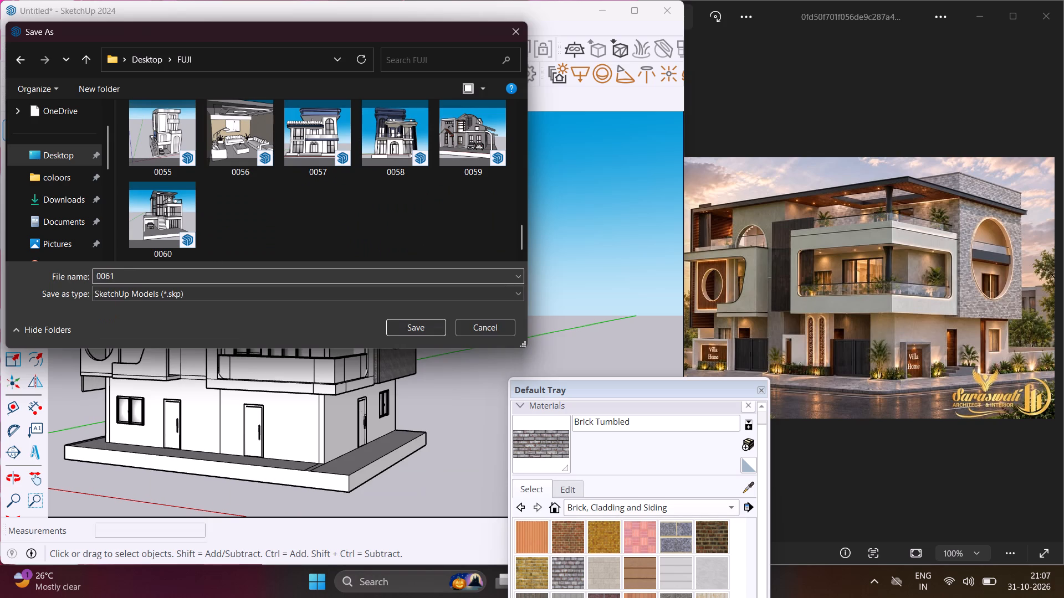
pyautogui.click(398, 323)
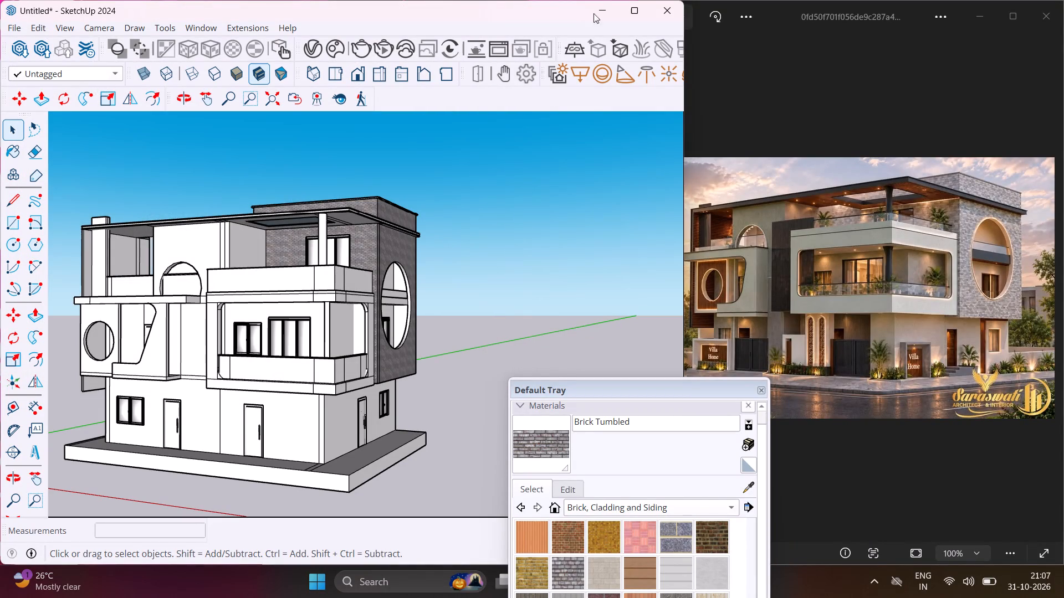
# Minimise the SketchUp window.
pyautogui.click(600, 9)
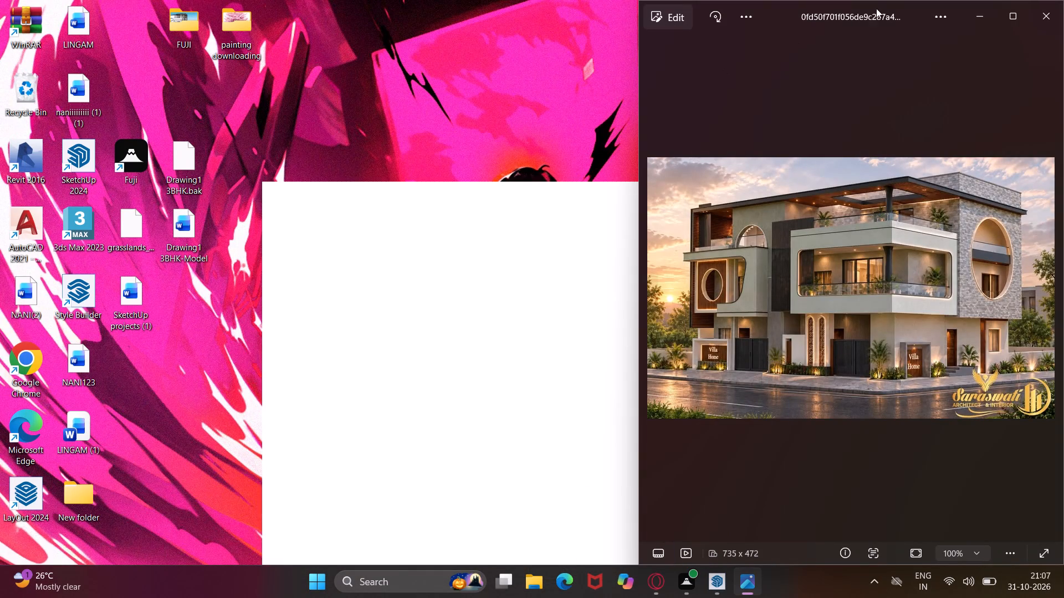